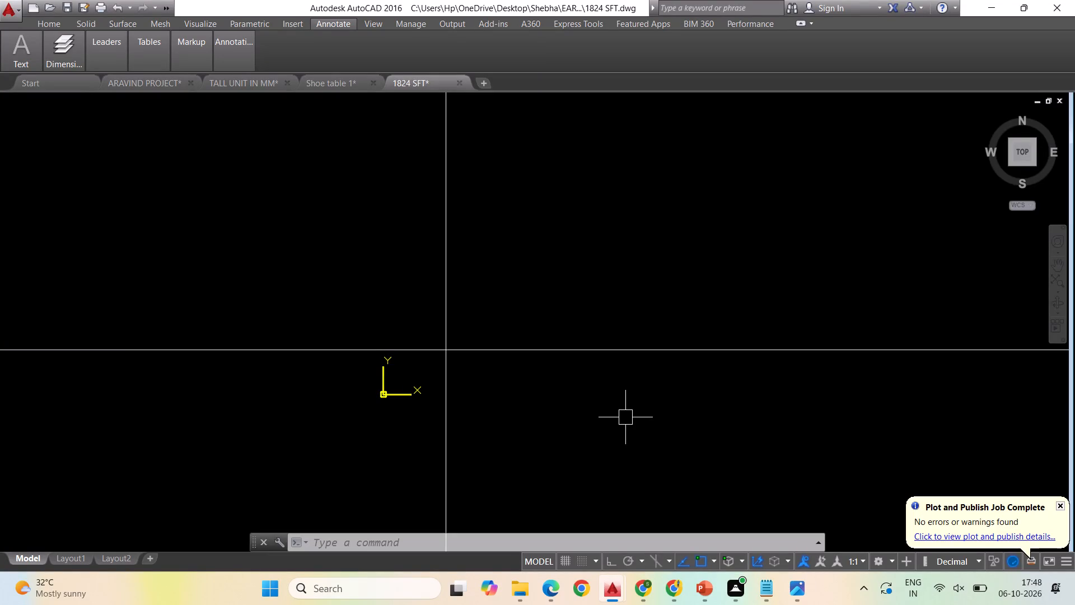
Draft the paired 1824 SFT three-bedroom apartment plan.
Check the 1824 Sft. floor plan reference image in Photos and return to the AutoCAD drawing.
scroll(445, 224, down, 2)
scroll(511, 362, down, 1)
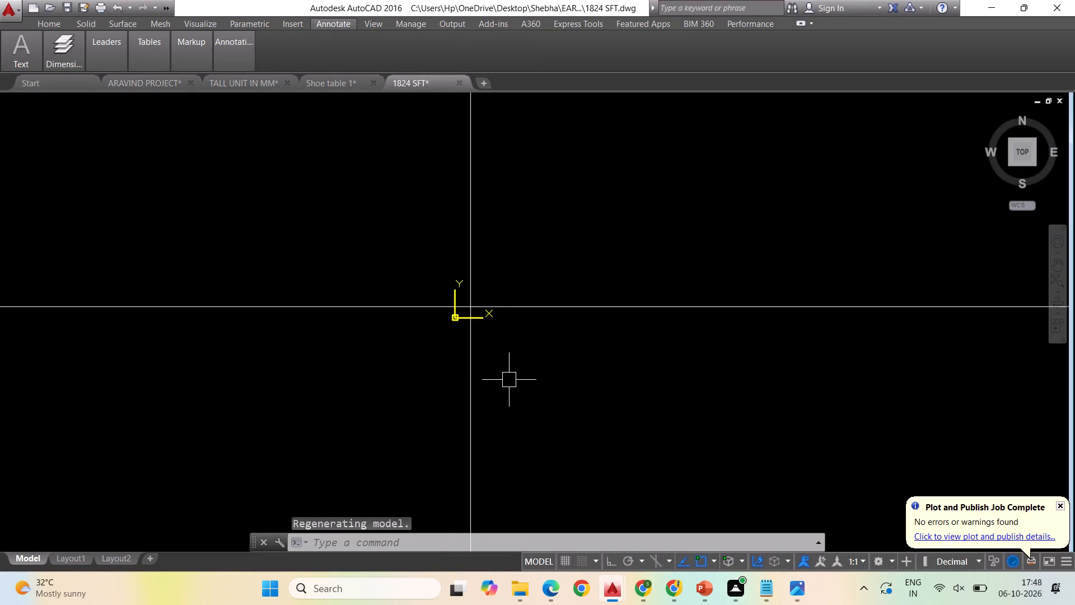
scroll(509, 380, up, 1)
click(803, 590)
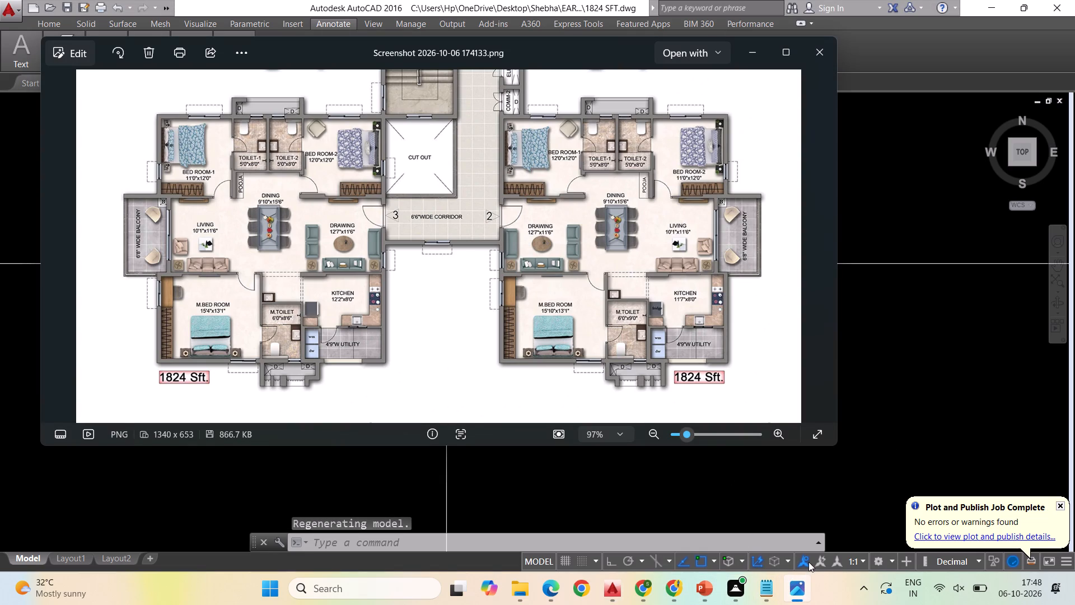
click(699, 495)
Move the UCS origin away from the crossing construction lines to the empty lower-left area of the drawing using Move and Align.
scroll(525, 364, down, 1)
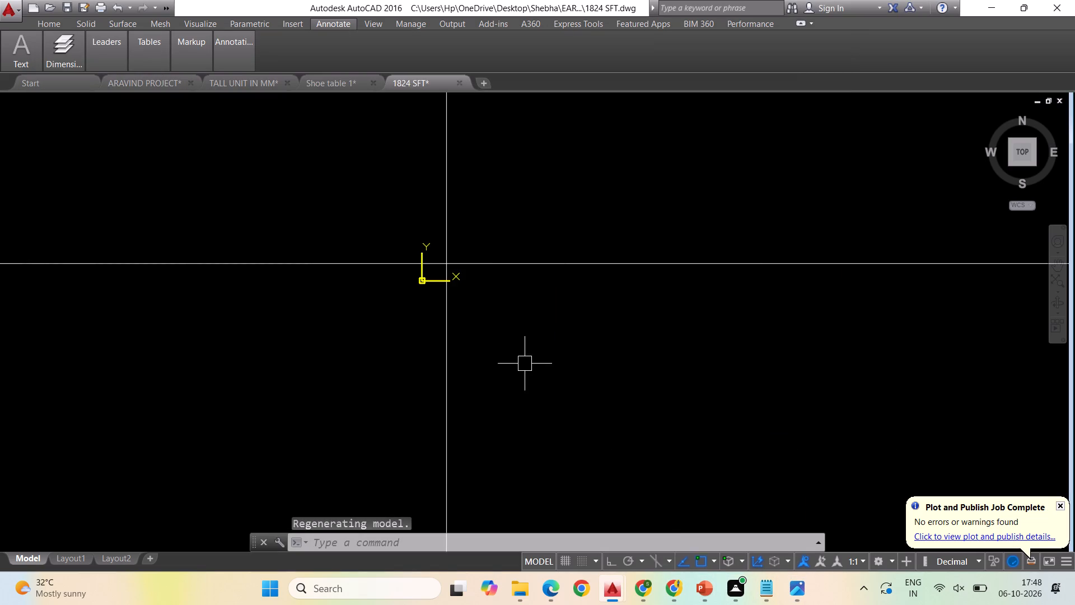
scroll(525, 364, down, 1)
click(484, 330)
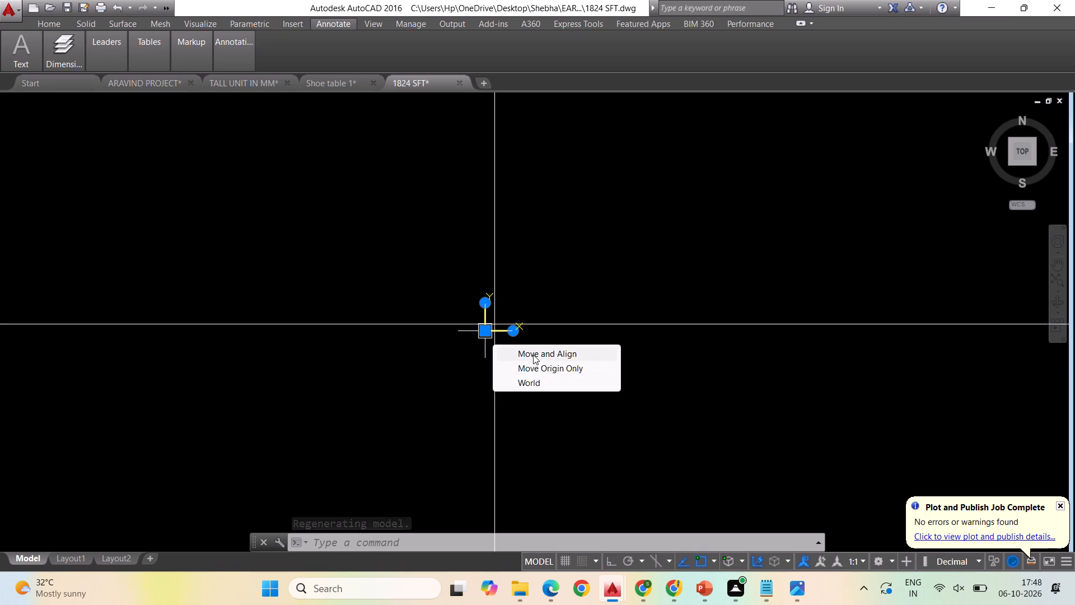
click(532, 353)
click(29, 491)
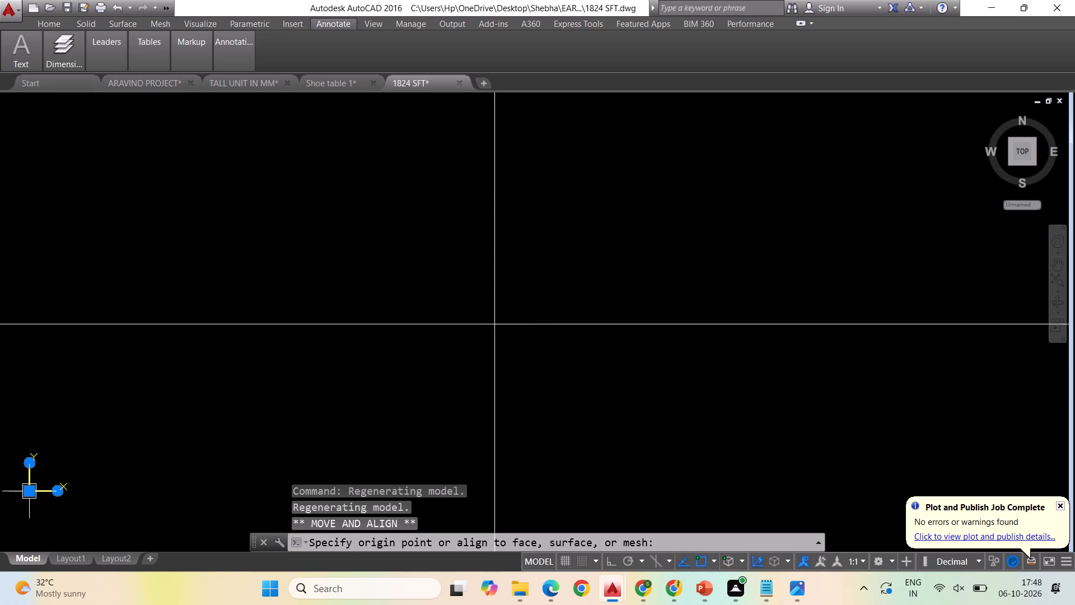
key(Escape)
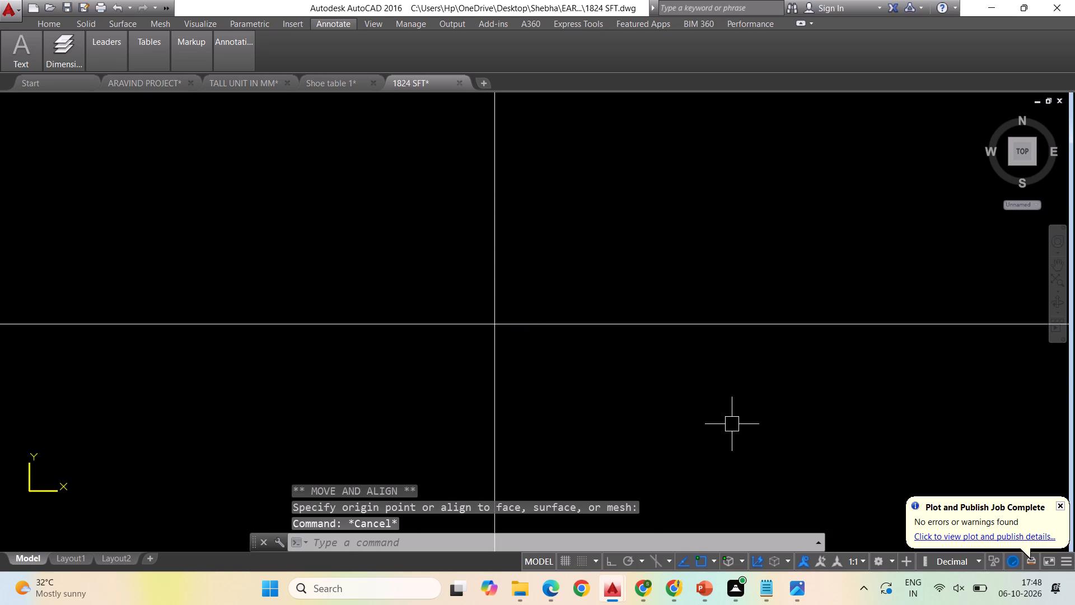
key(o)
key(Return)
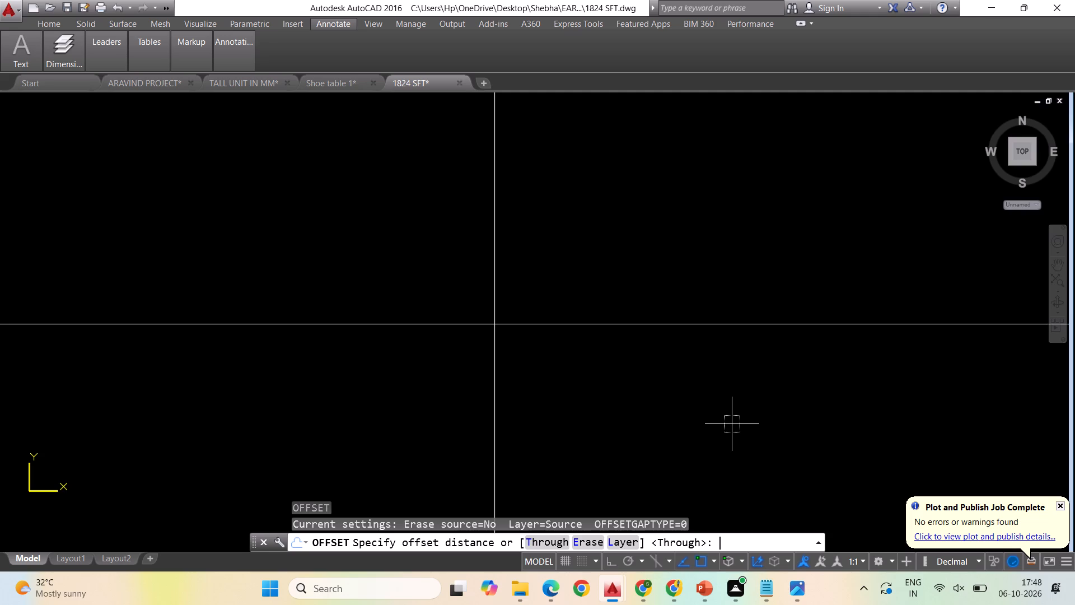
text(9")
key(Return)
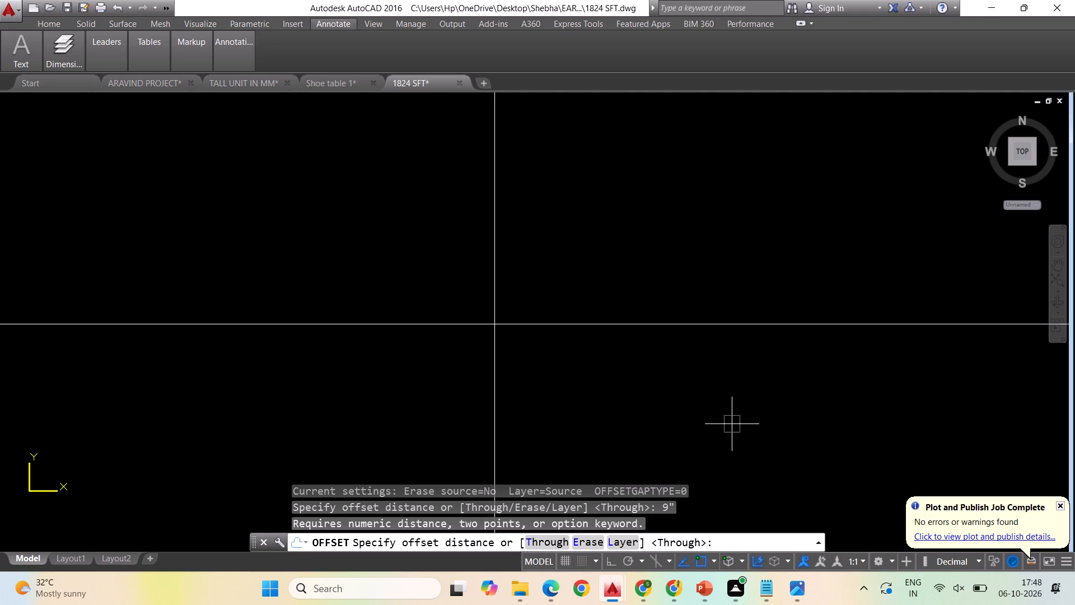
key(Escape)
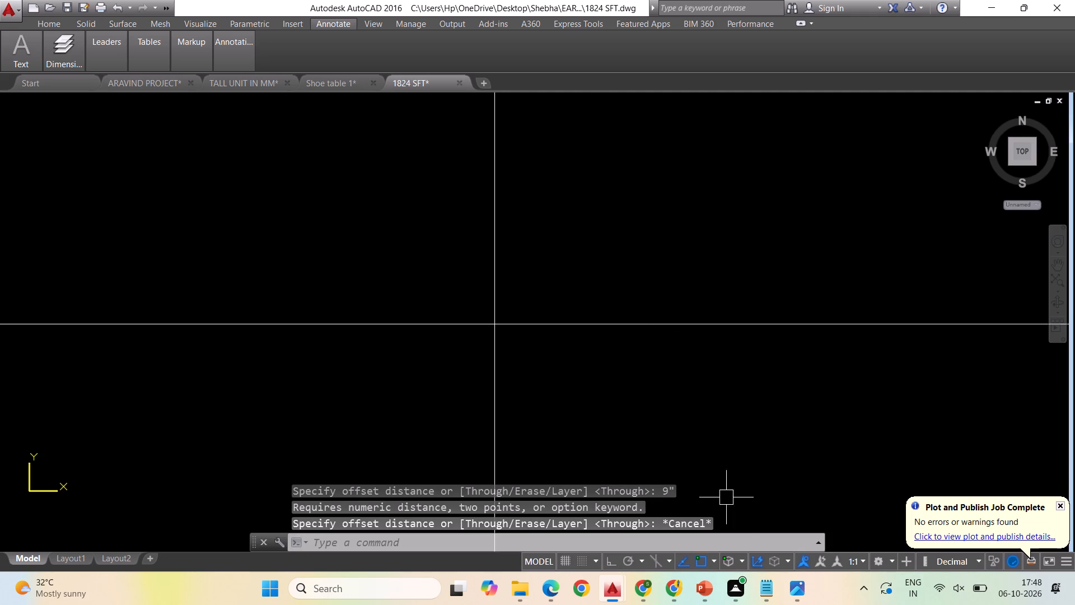
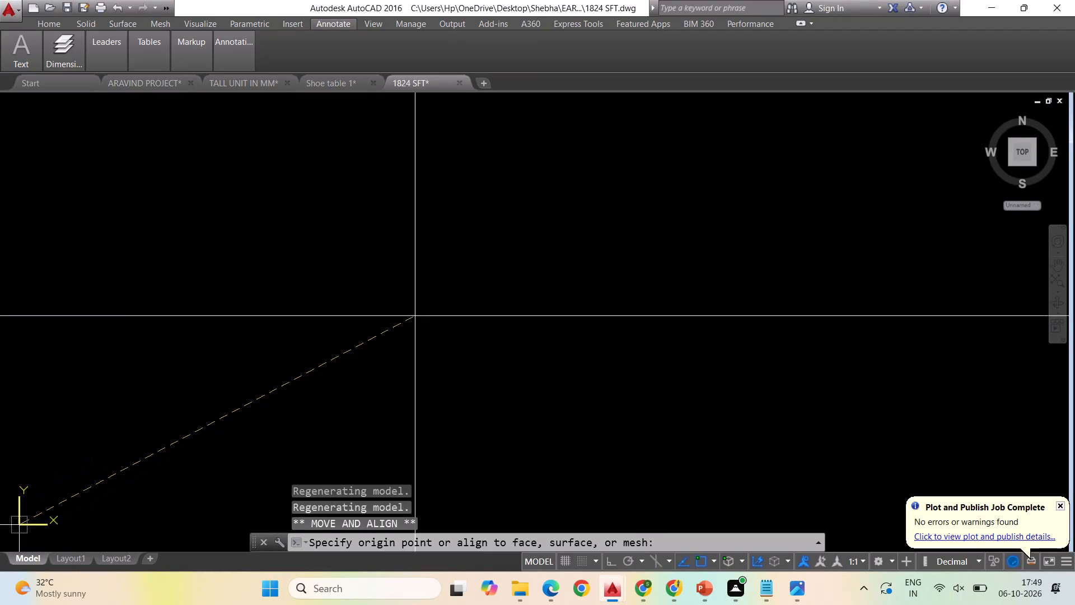
Place the UCS origin in the empty lower-left area of the drawing, clear of the crossing construction lines.
click(19, 525)
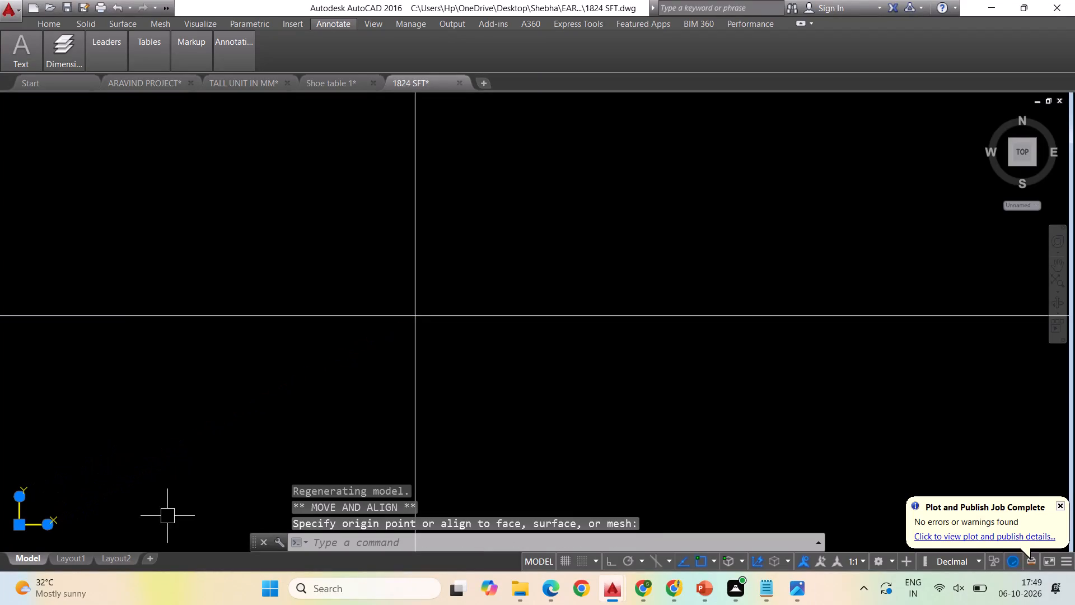
key(Escape)
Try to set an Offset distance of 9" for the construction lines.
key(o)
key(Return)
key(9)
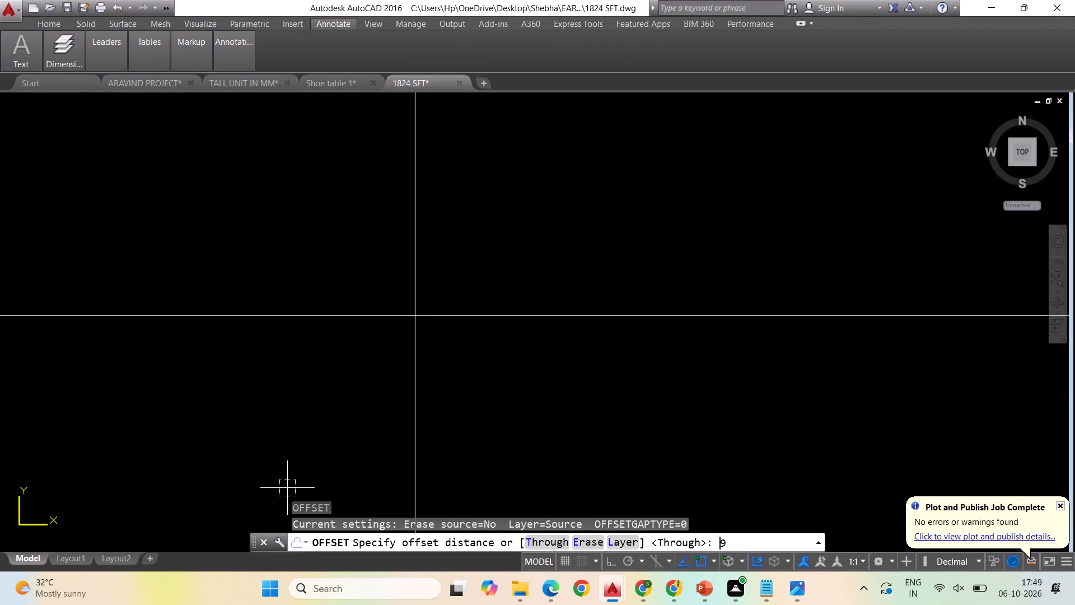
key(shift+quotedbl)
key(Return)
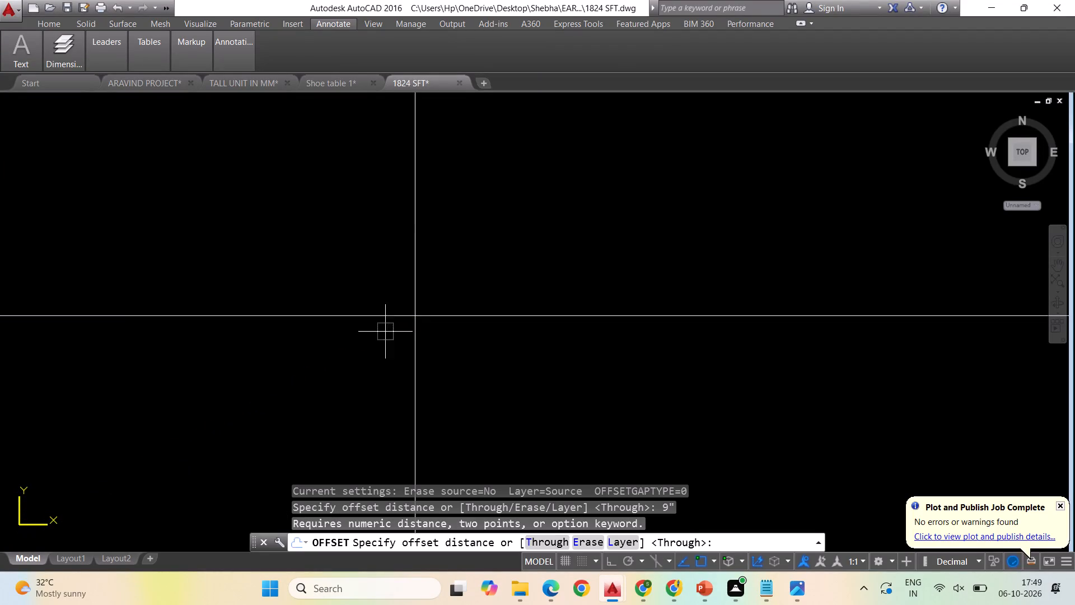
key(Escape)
Delete the horizontal construction line that crosses the vertical one.
scroll(420, 253, up, 4)
scroll(648, 359, down, 2)
scroll(481, 310, up, 3)
scroll(227, 307, down, 2)
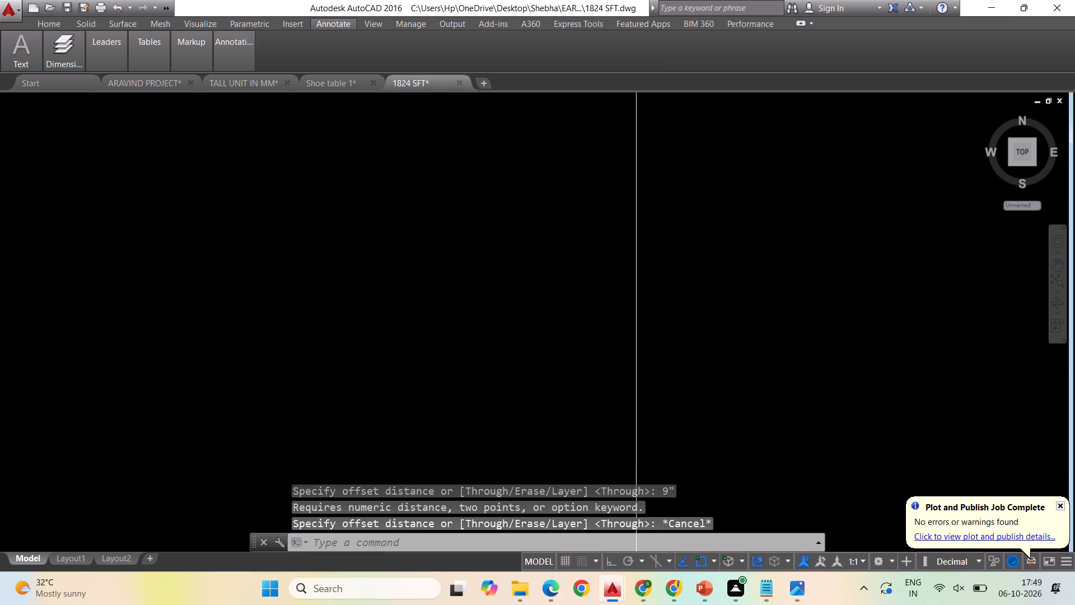
scroll(208, 271, down, 1)
scroll(398, 282, up, 2)
scroll(378, 240, down, 6)
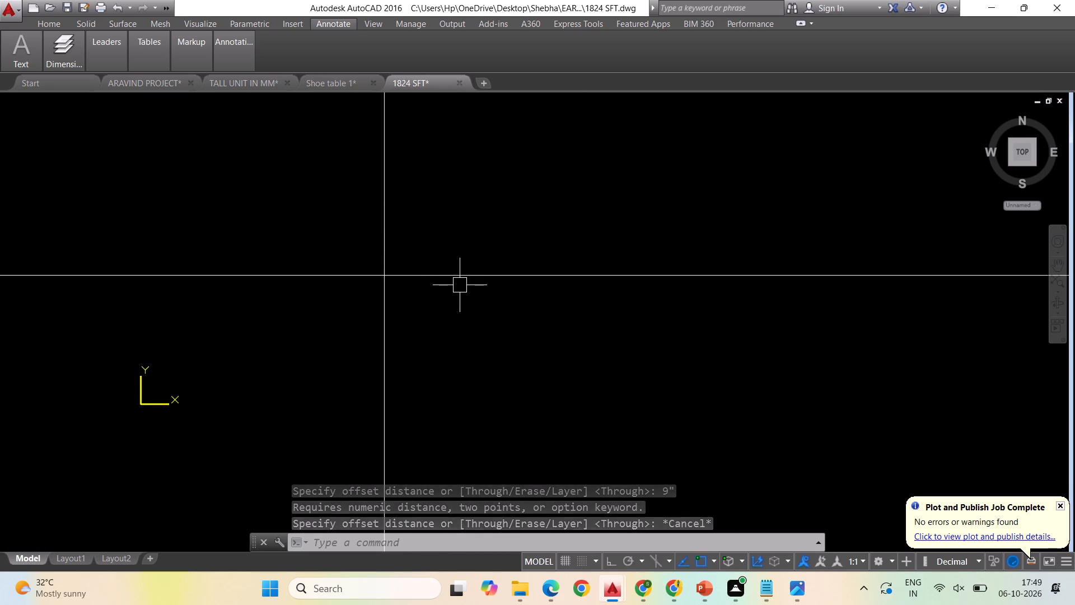
click(459, 277)
key(Delete)
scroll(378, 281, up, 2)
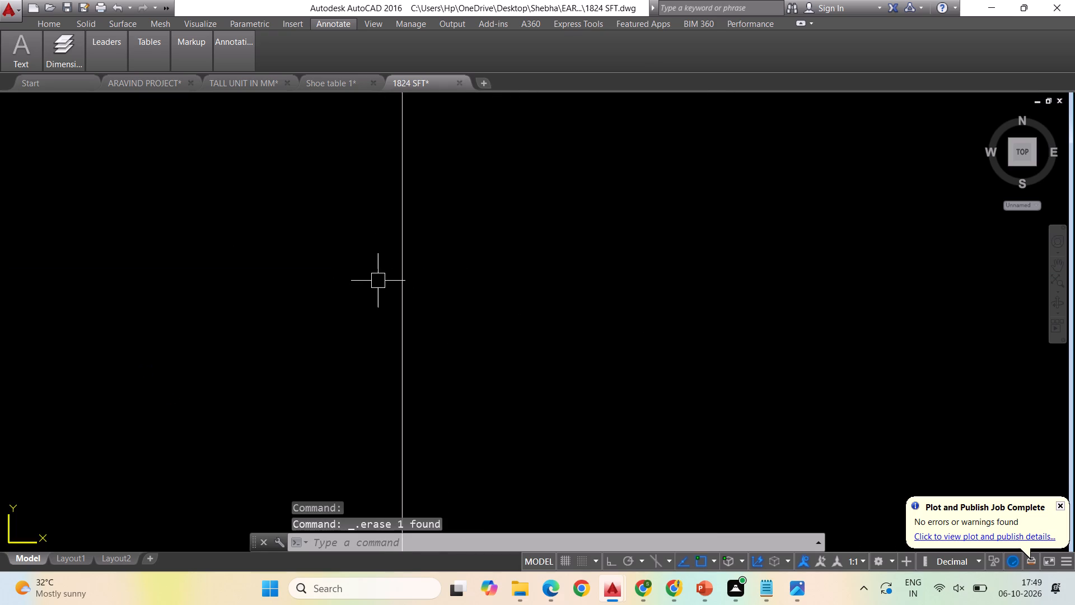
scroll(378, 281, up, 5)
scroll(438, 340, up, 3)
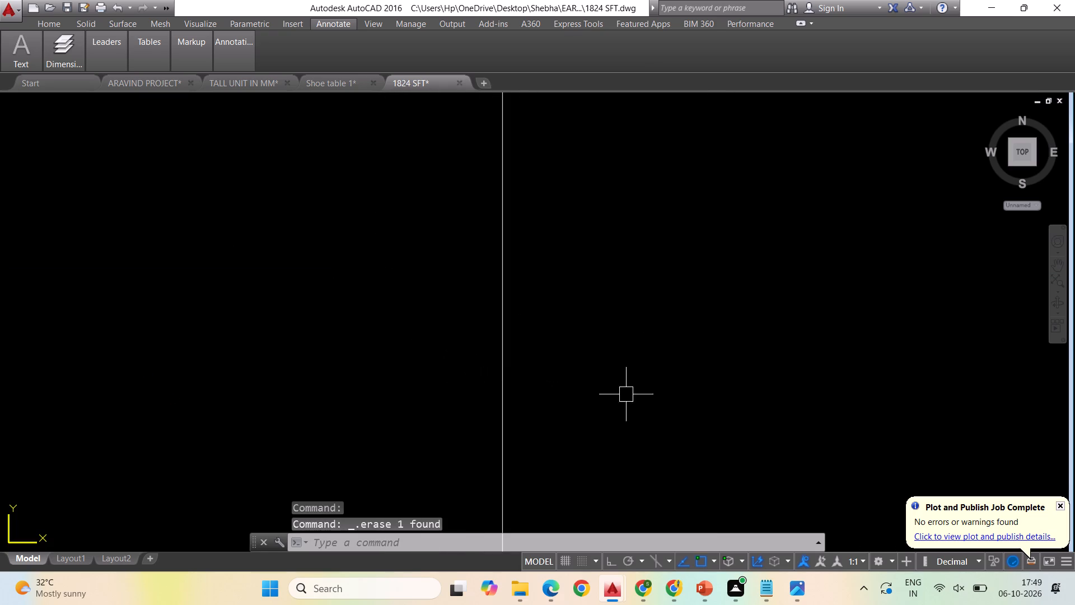
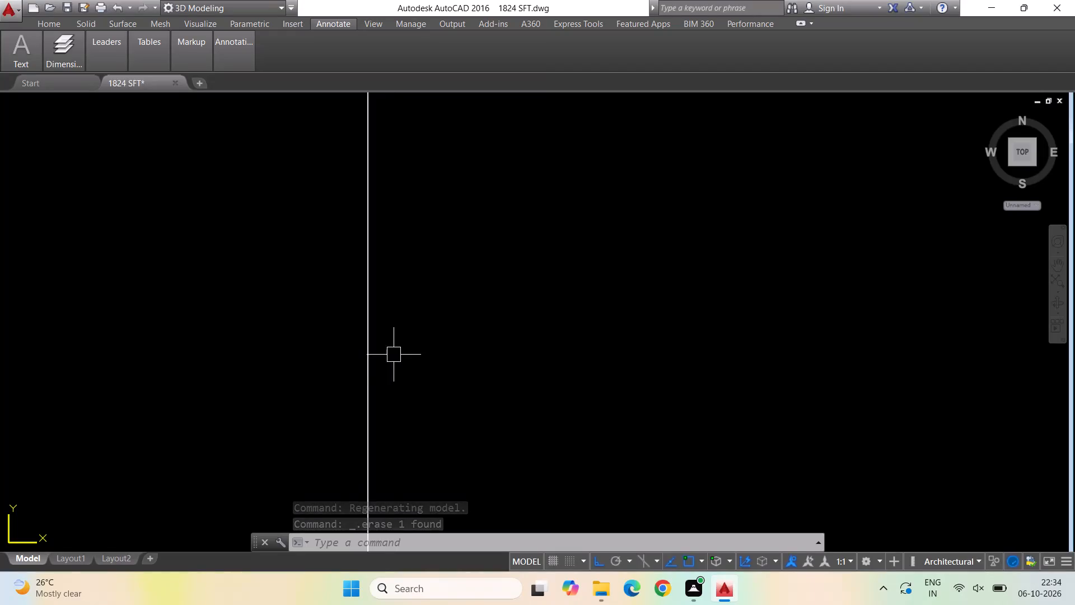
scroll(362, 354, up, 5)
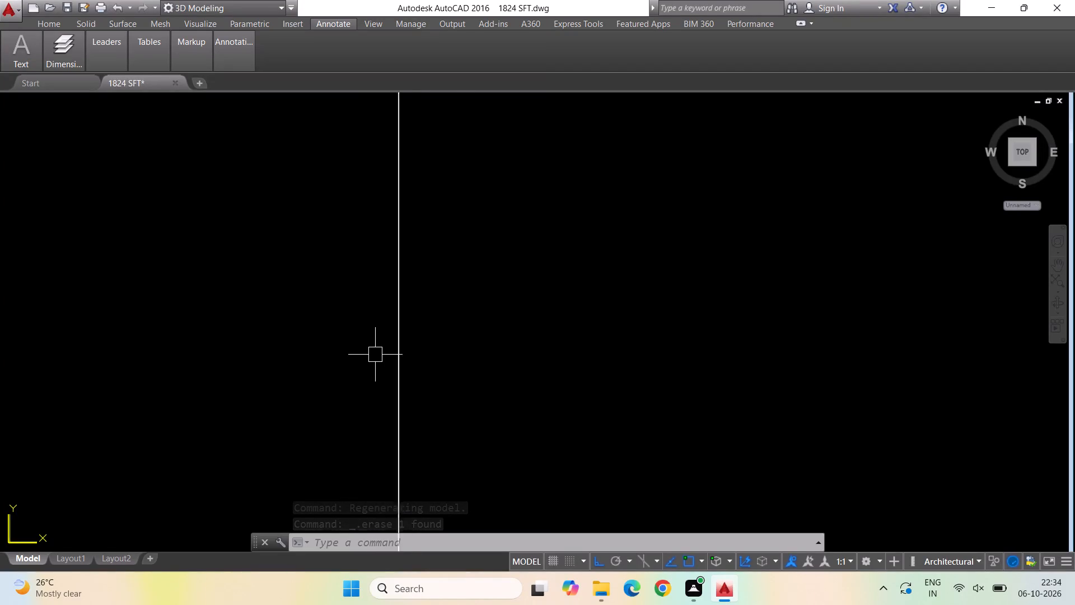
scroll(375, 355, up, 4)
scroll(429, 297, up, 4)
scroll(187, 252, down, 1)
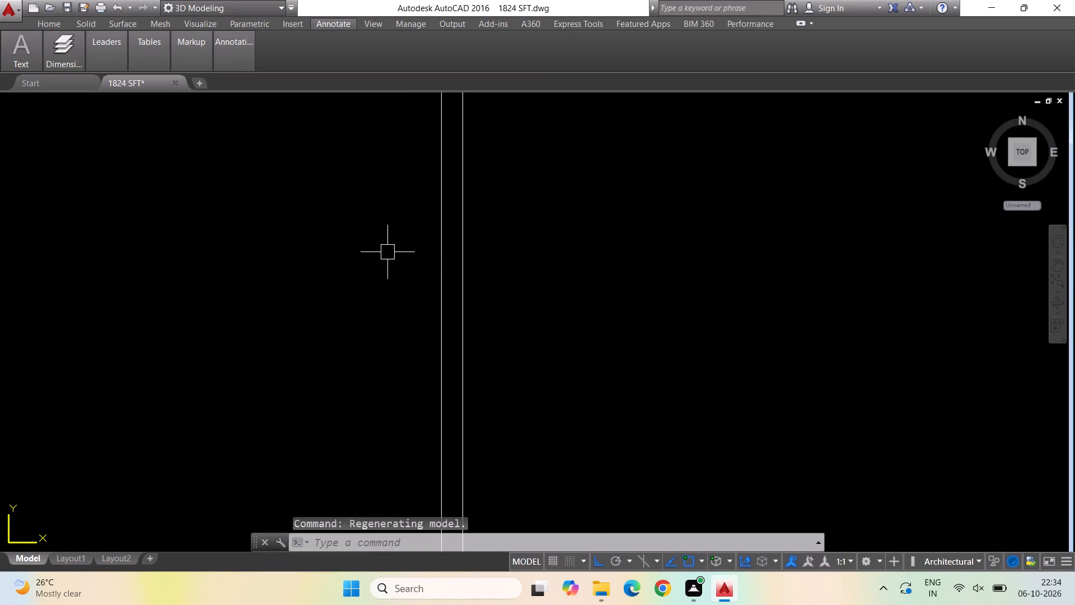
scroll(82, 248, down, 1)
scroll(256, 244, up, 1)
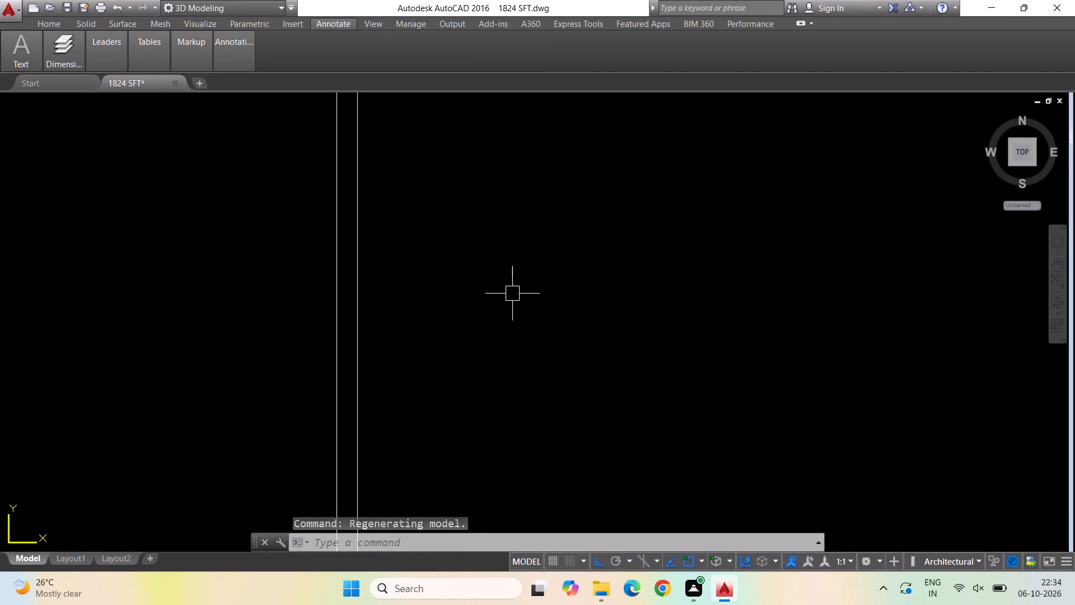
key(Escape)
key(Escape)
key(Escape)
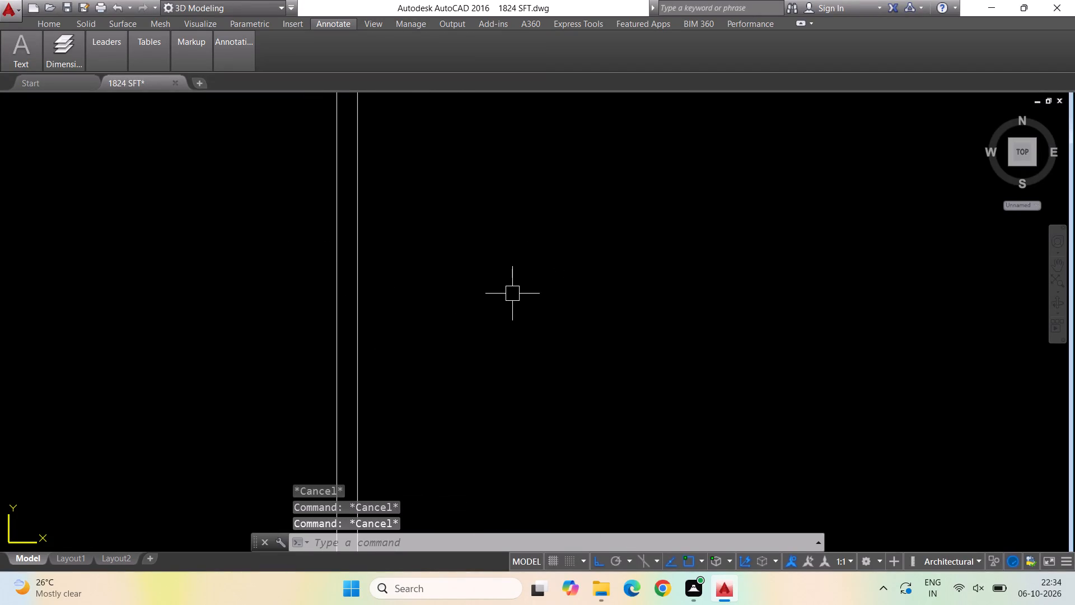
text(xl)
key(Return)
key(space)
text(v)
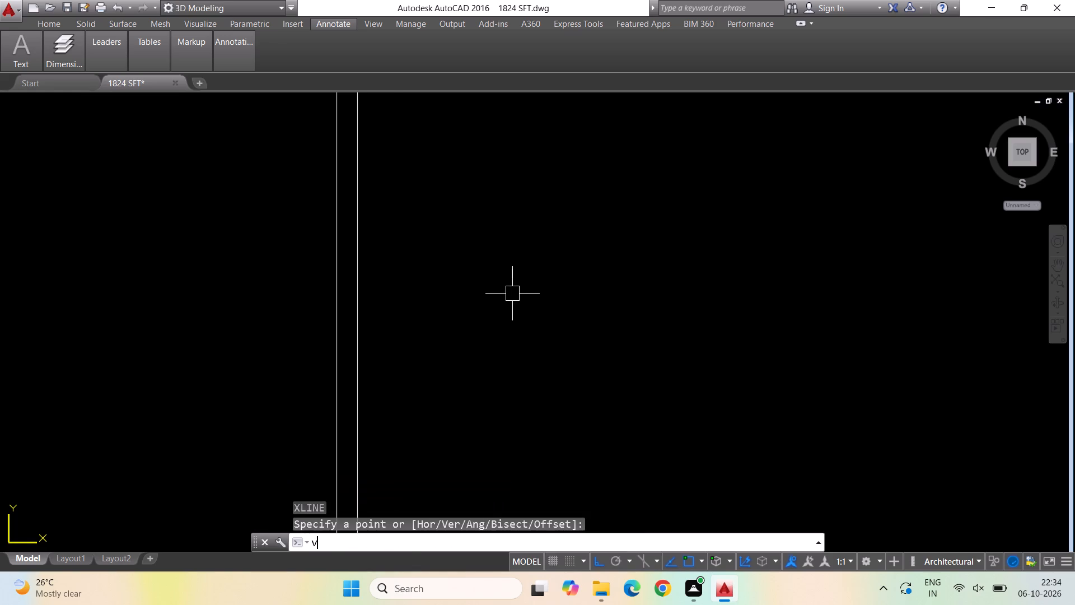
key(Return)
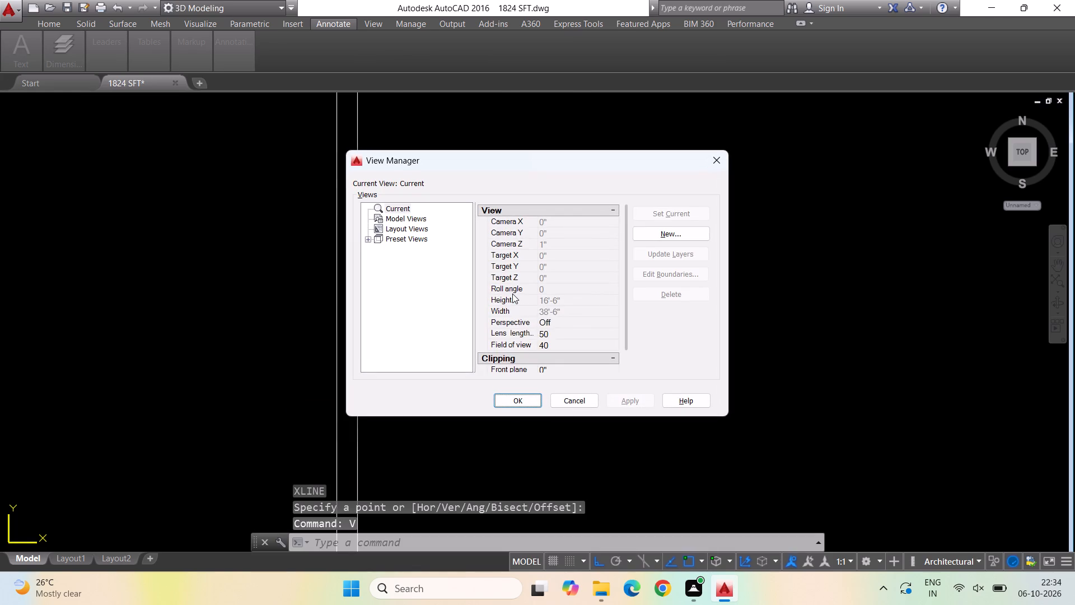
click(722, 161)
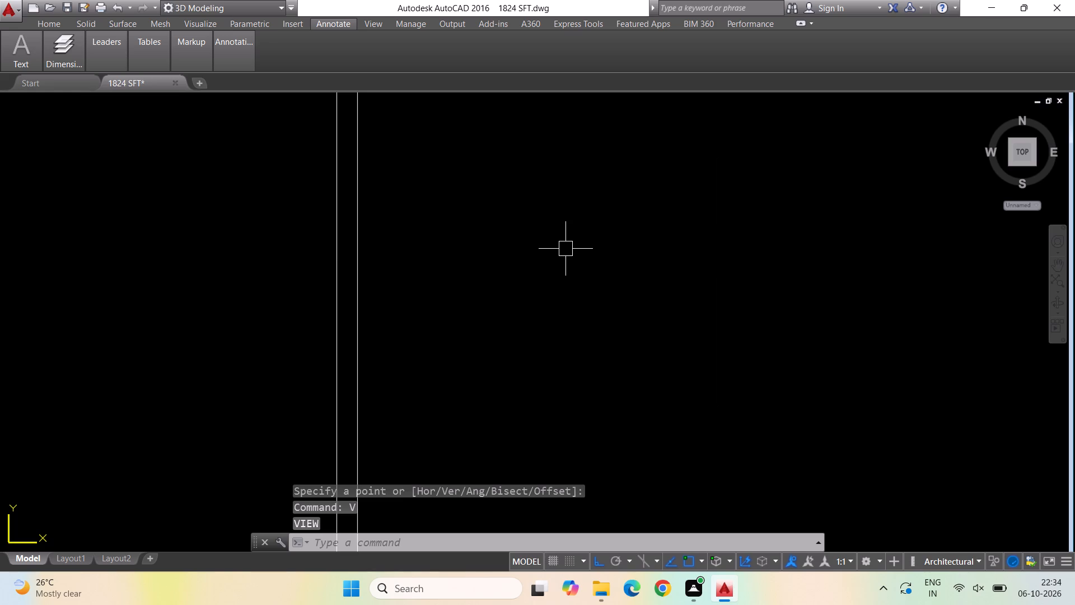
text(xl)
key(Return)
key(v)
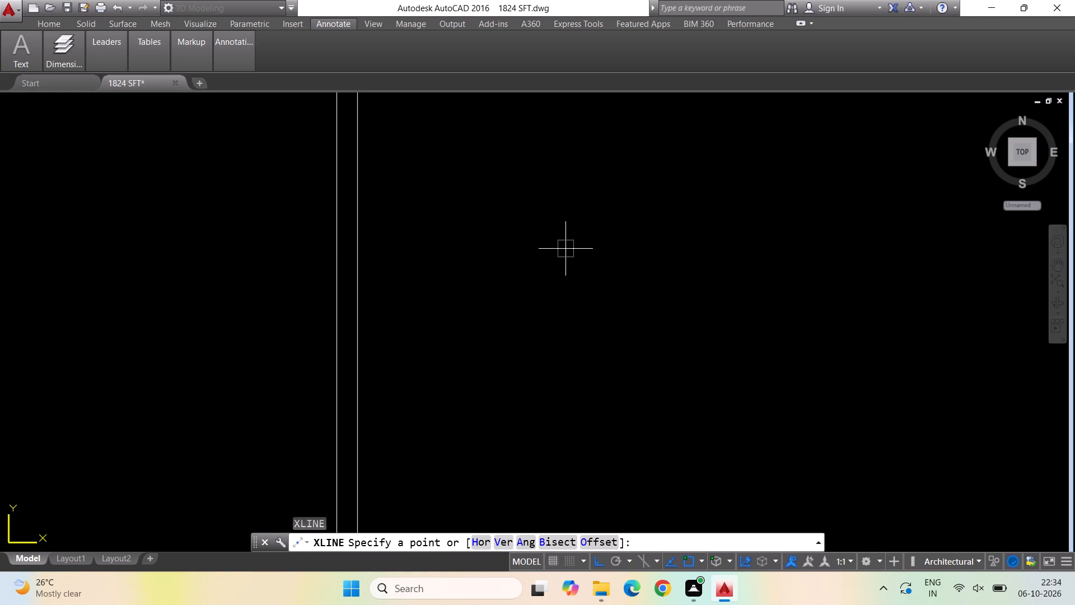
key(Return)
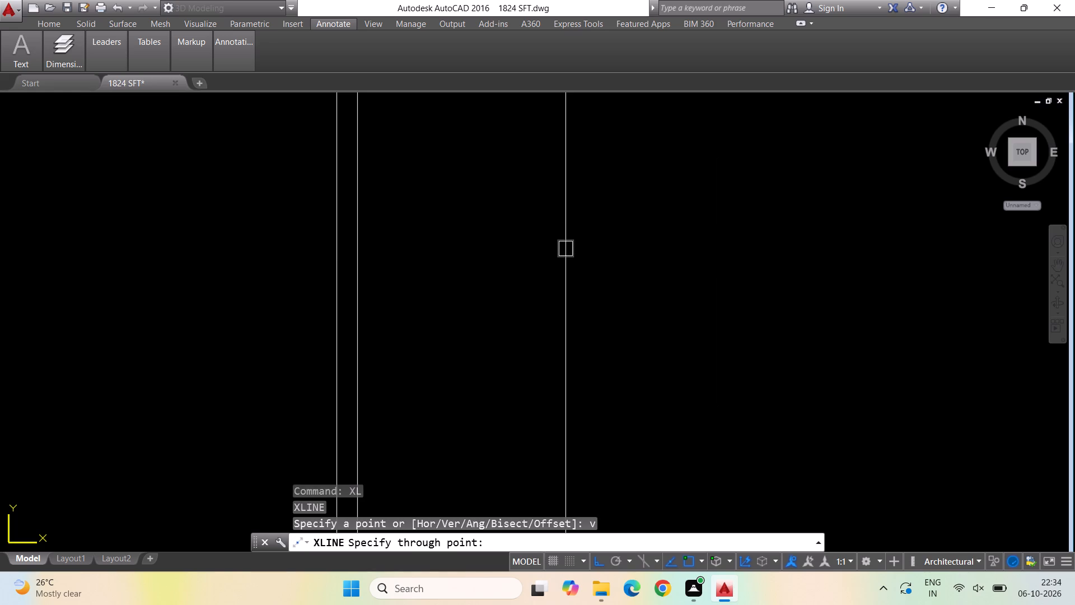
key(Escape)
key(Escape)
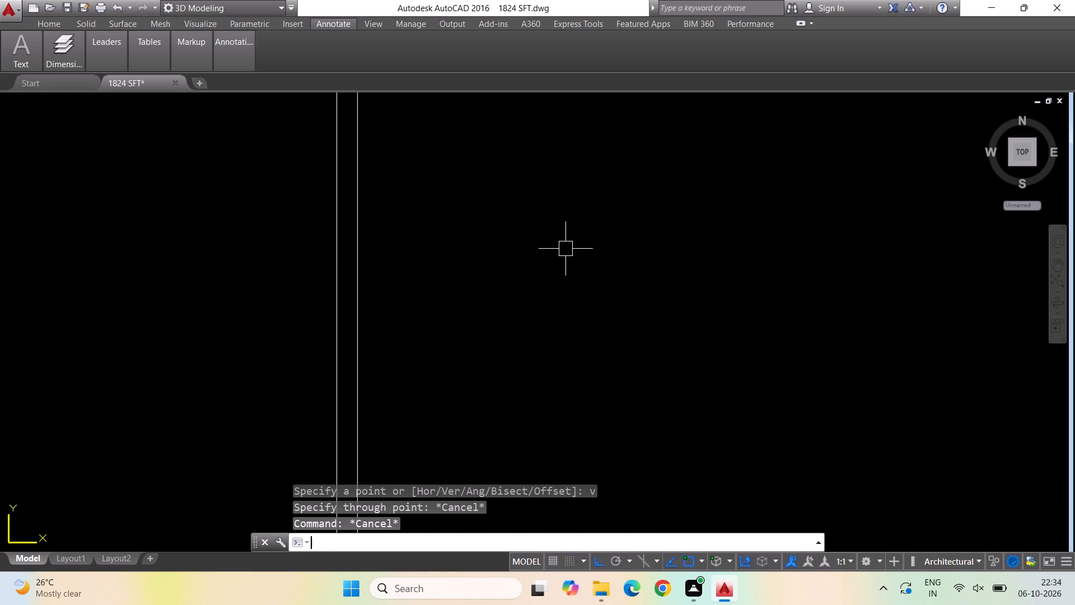
Draw a horizontal construction line crossing the lower part of the two vertical construction lines.
text(xl)
key(Return)
key(h)
key(Return)
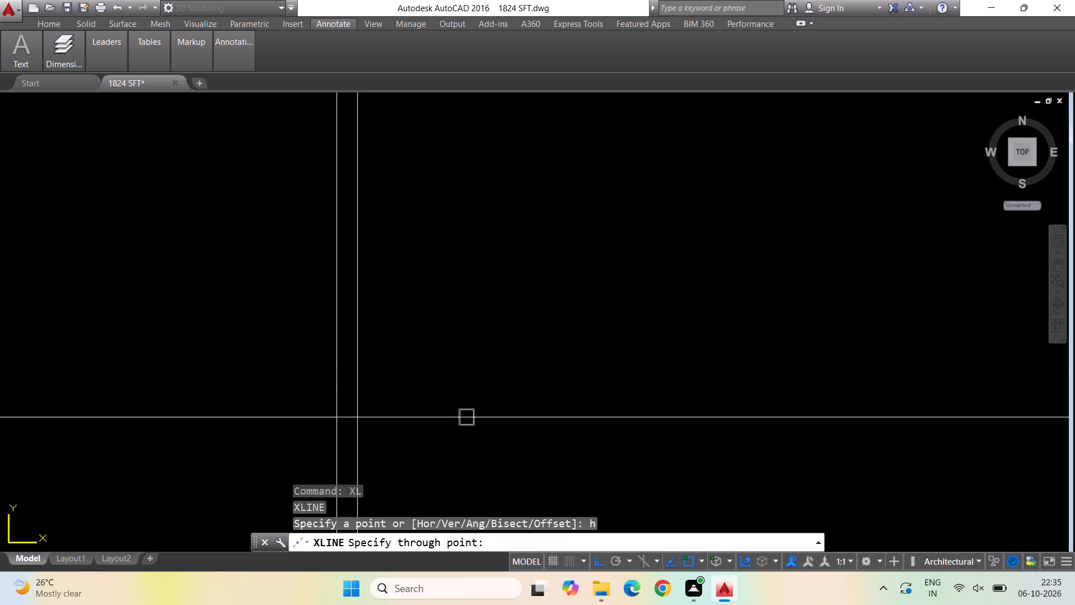
click(476, 446)
key(Escape)
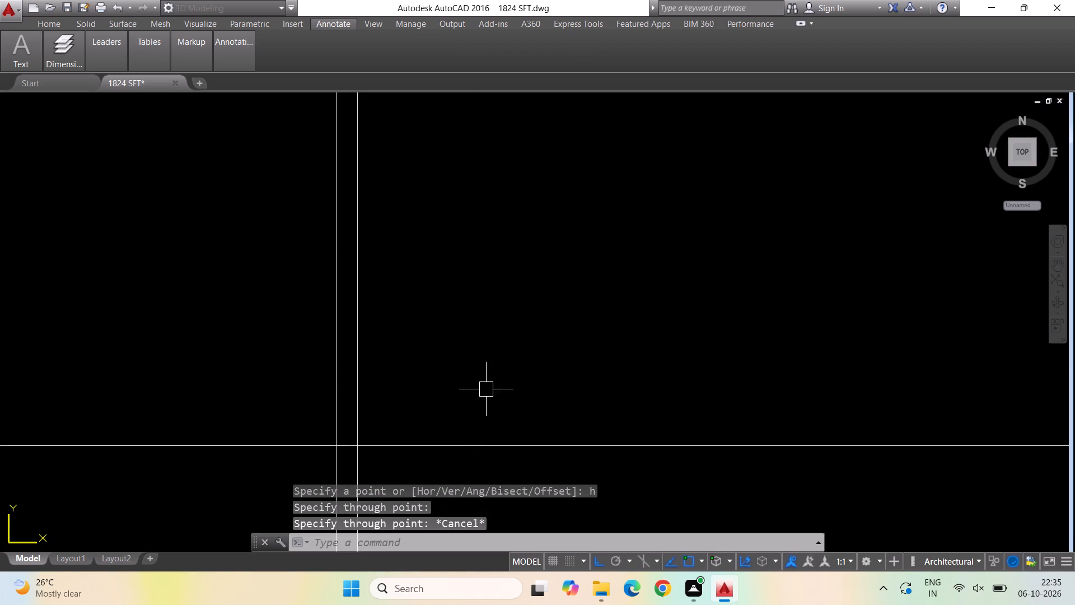
Copy 1824 SFT.png from the 6TH folder in File Explorer and paste it into the AutoCAD drawing, right of the vertical construction lines.
scroll(326, 416, down, 1)
scroll(418, 370, down, 1)
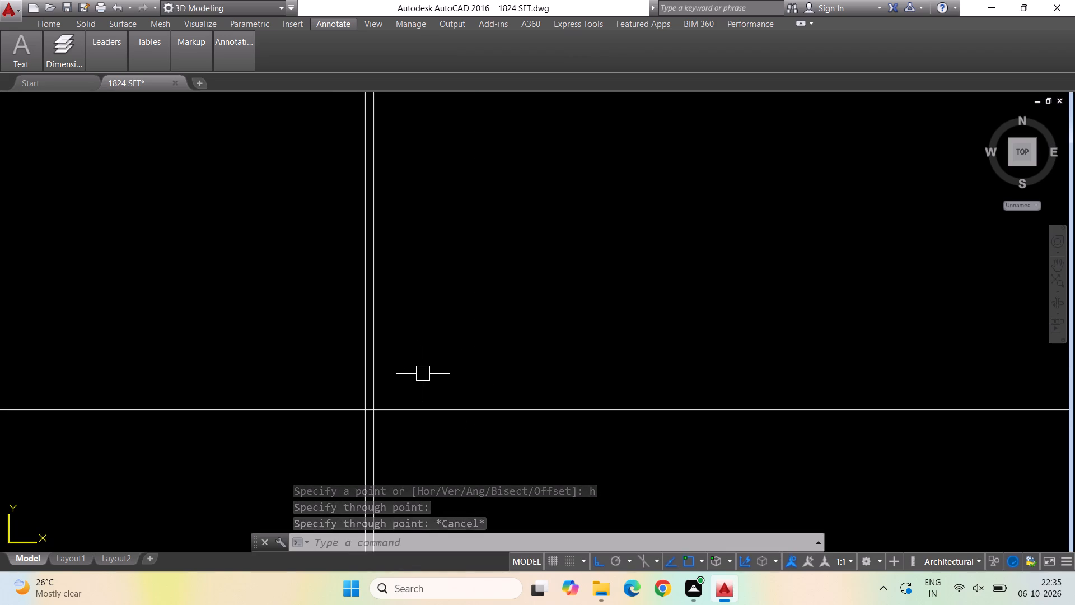
click(602, 588)
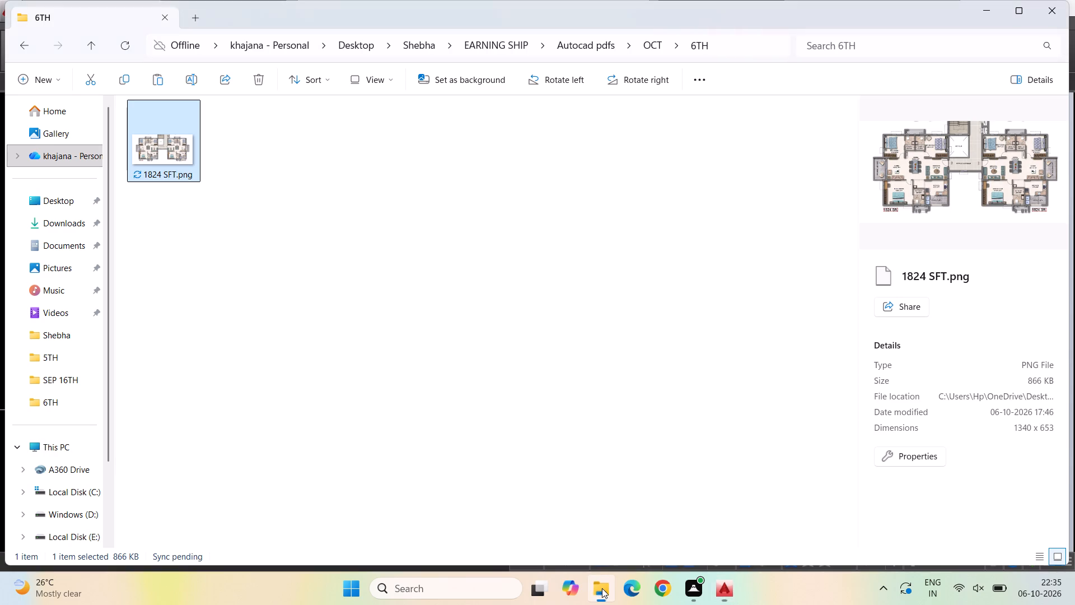
right_click(175, 155)
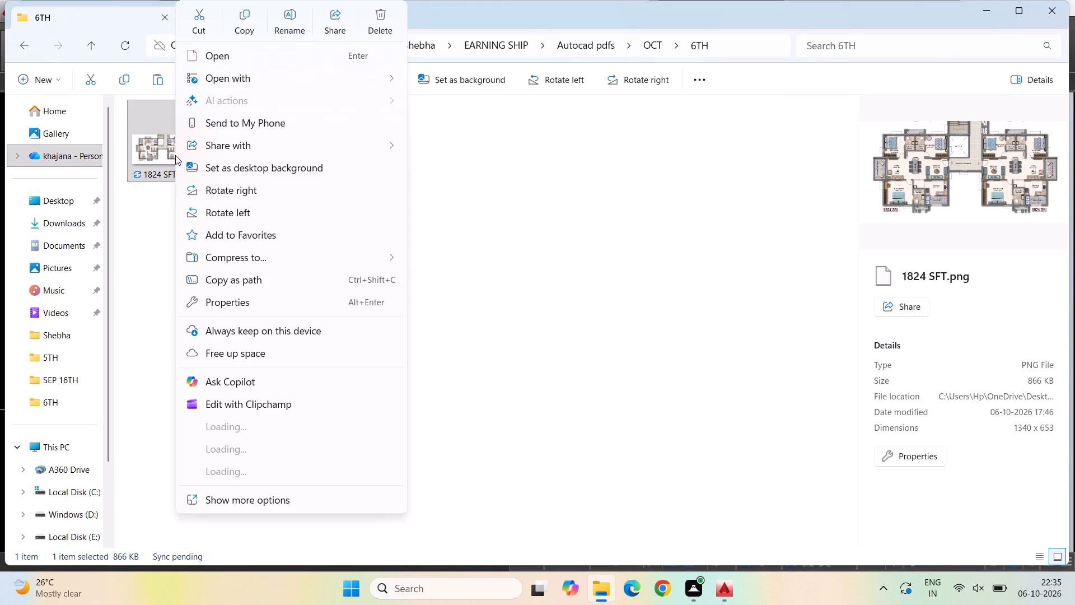
click(232, 29)
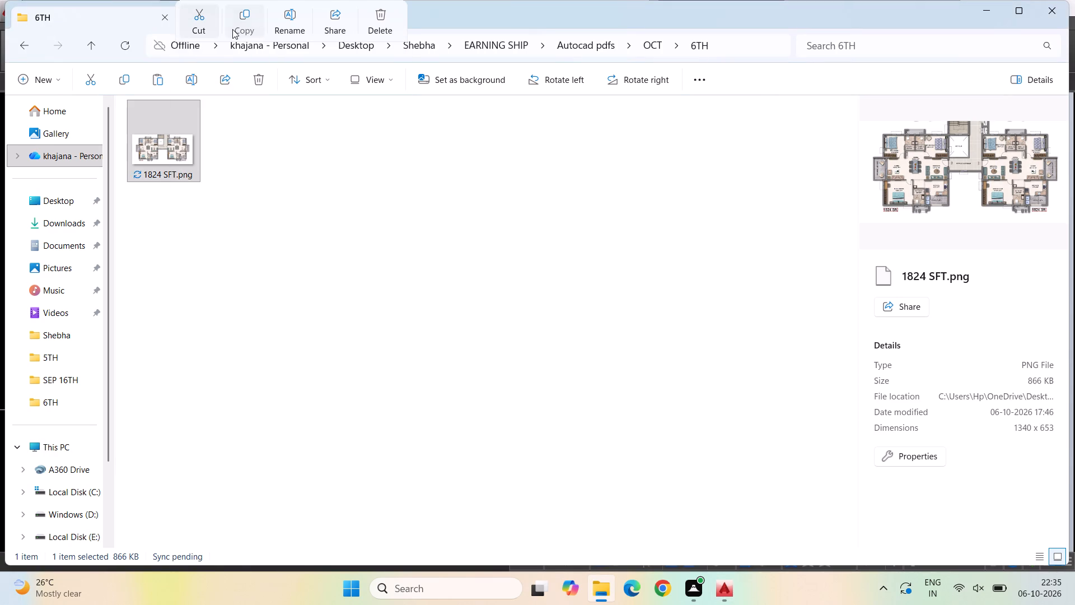
click(717, 588)
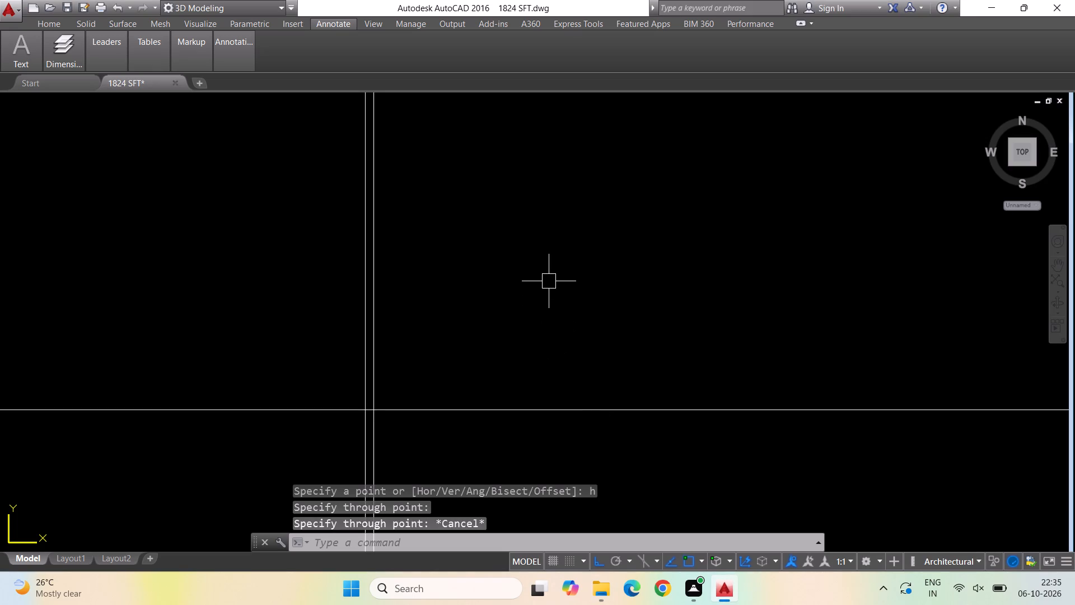
key(ctrl+v)
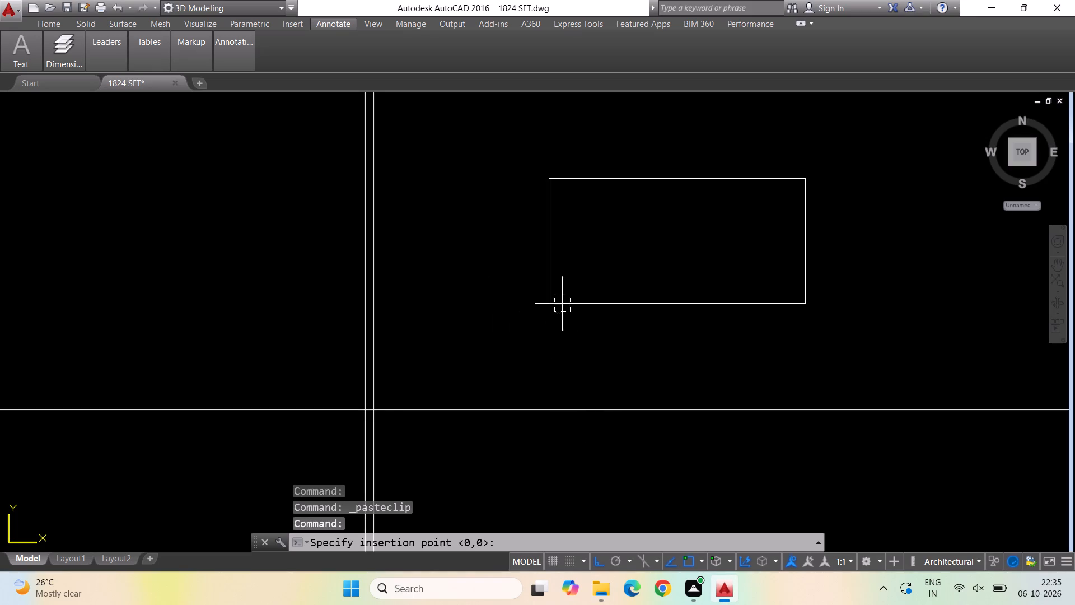
click(607, 302)
click(608, 324)
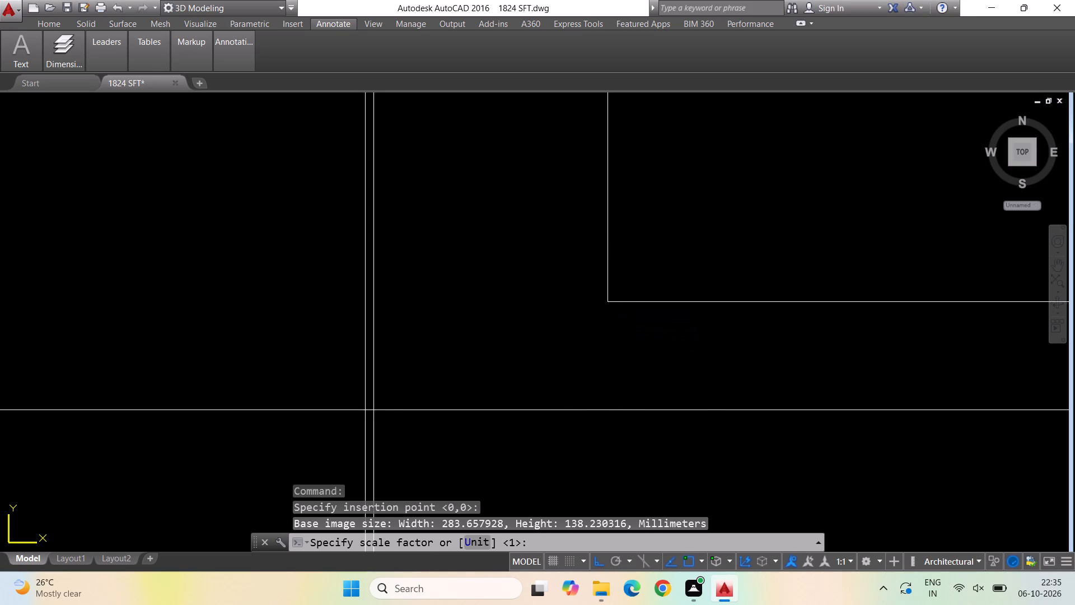
click(683, 273)
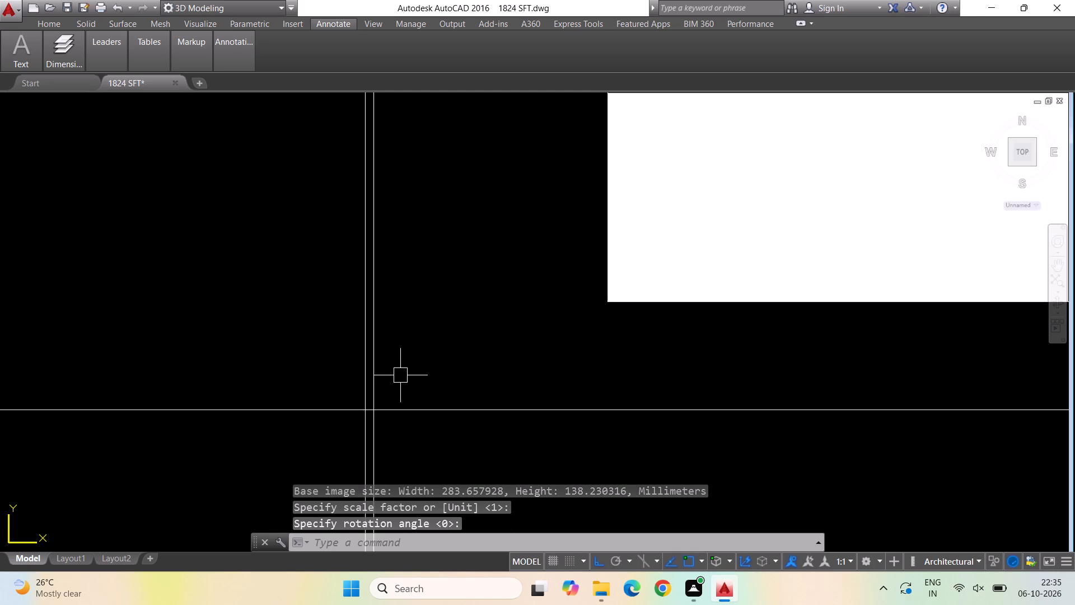
Scale the floor plan image by reference about its lower-right corner, using its bottom edge as reference length, down to about half its size.
scroll(401, 376, down, 2)
scroll(507, 378, down, 2)
scroll(447, 302, down, 1)
scroll(329, 319, down, 1)
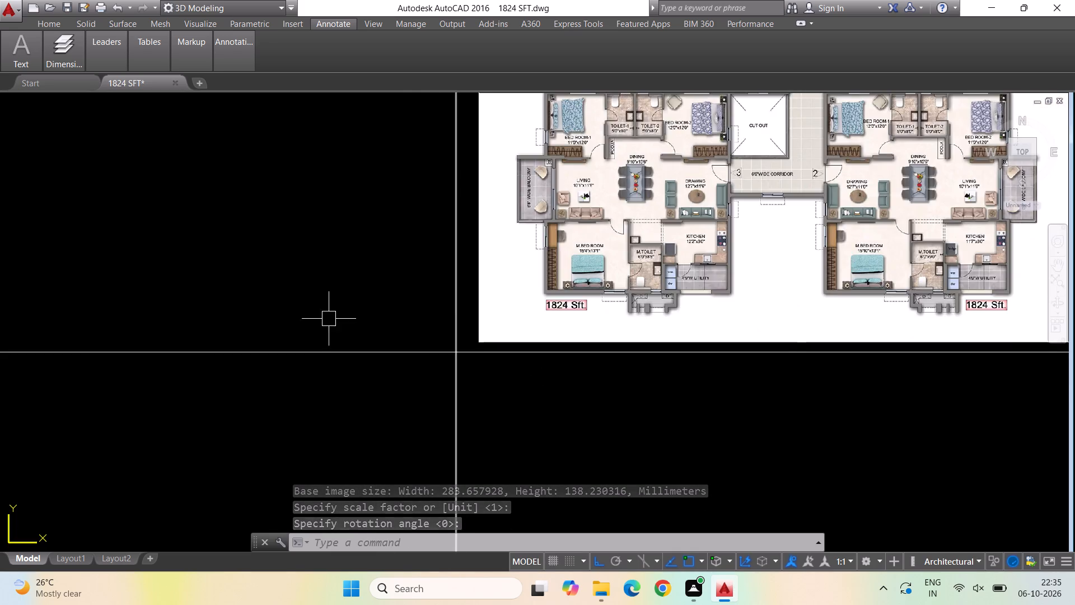
scroll(329, 319, down, 1)
scroll(433, 318, up, 2)
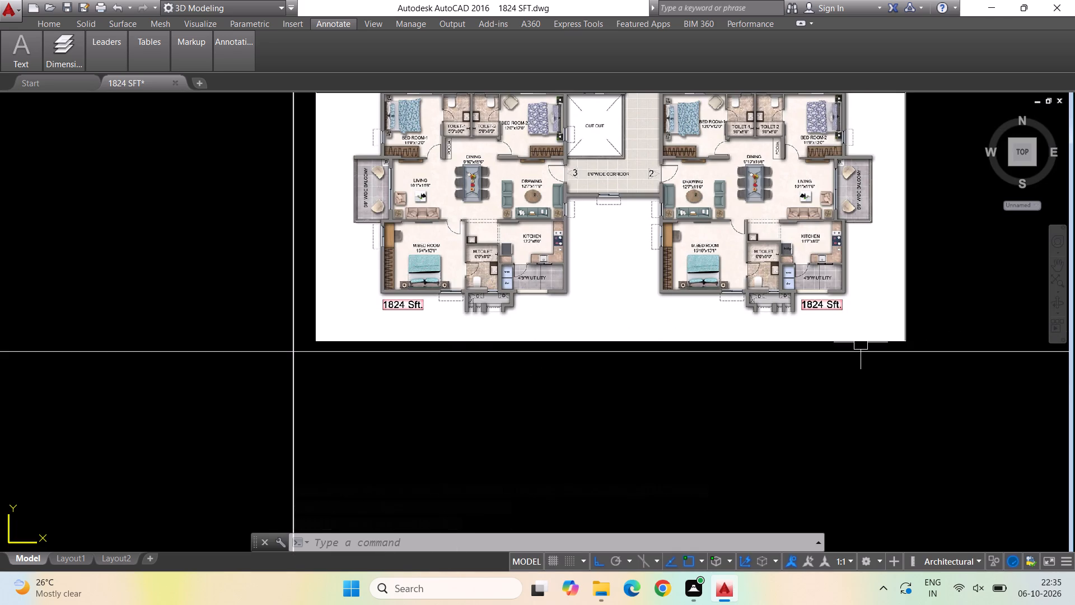
click(905, 332)
text(scale)
key(Return)
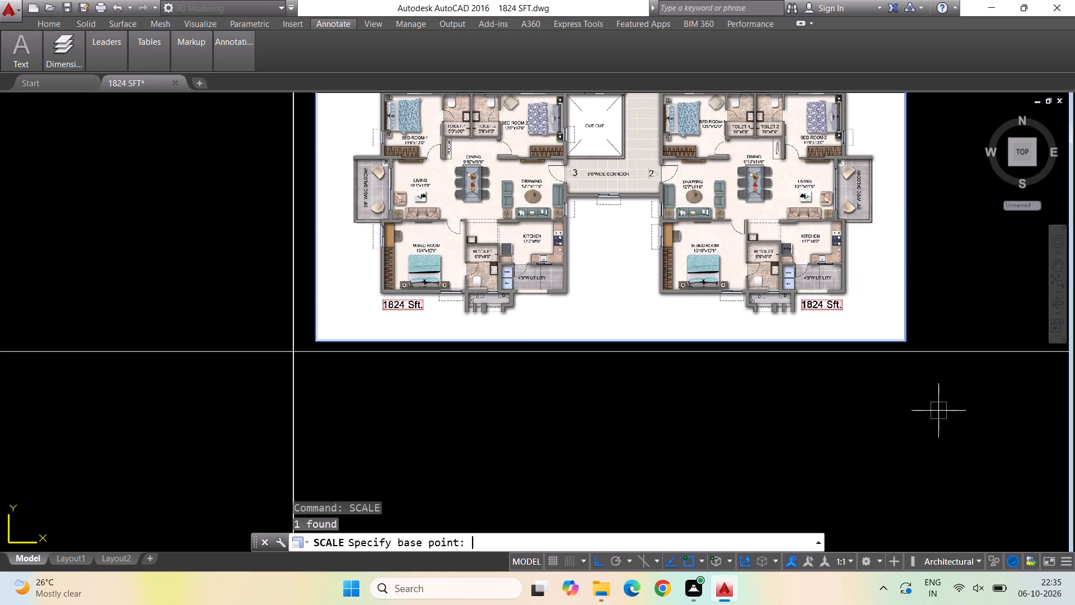
click(907, 342)
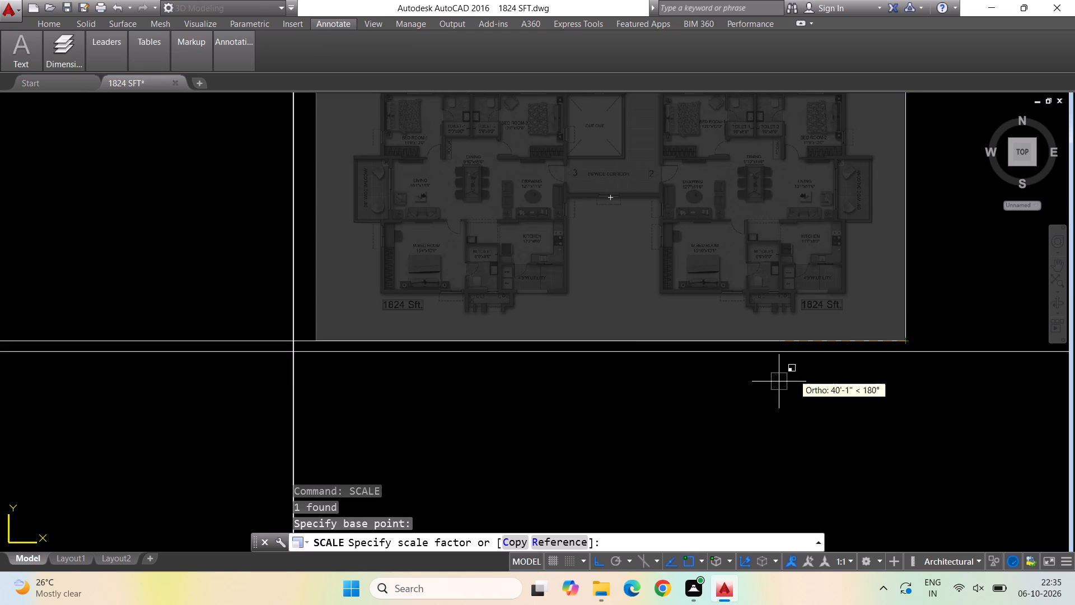
click(555, 541)
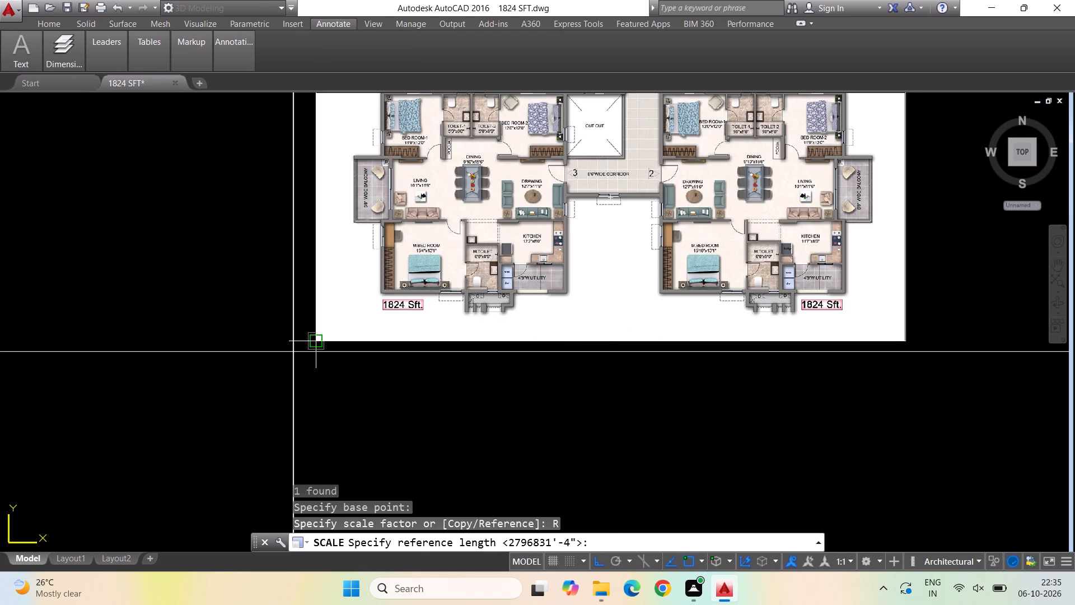
click(315, 345)
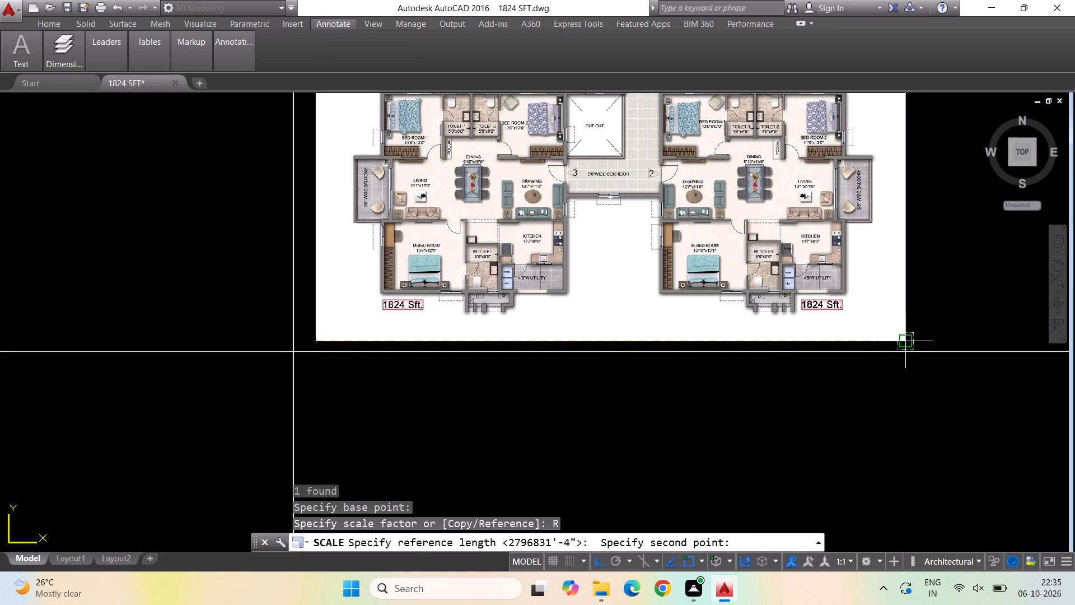
click(906, 337)
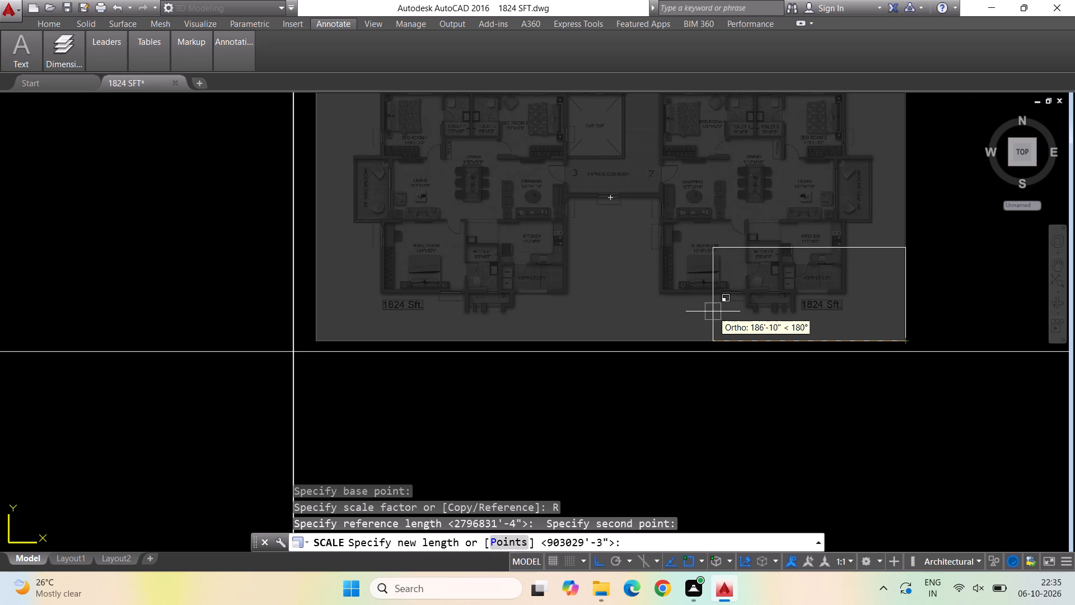
click(585, 255)
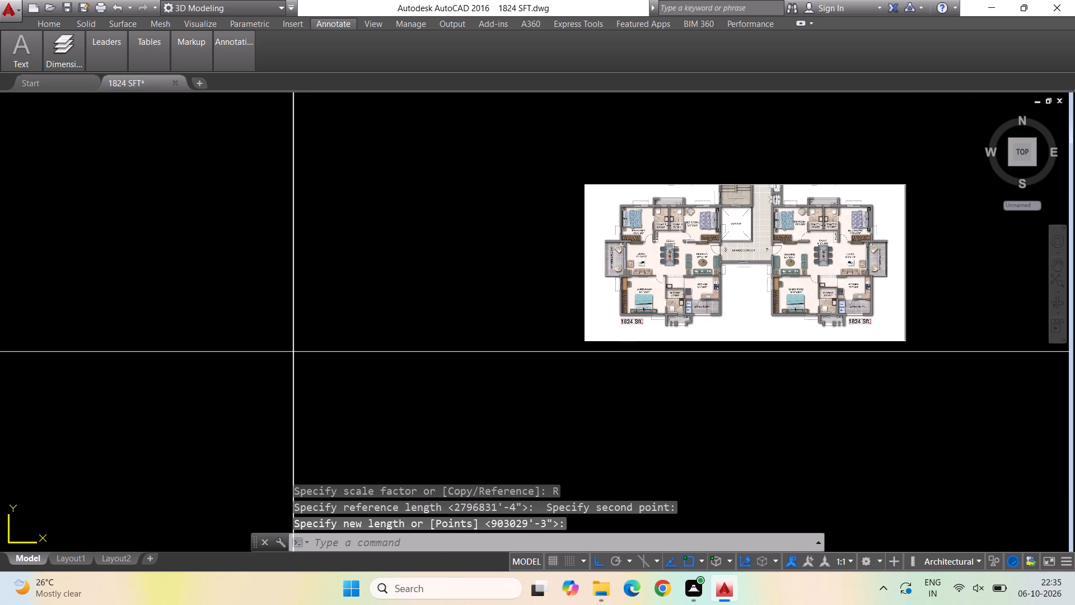
Move the floor plan image horizontally to the left side of the vertical construction lines, just above the horizontal one.
scroll(676, 238, down, 1)
scroll(773, 256, up, 2)
click(825, 374)
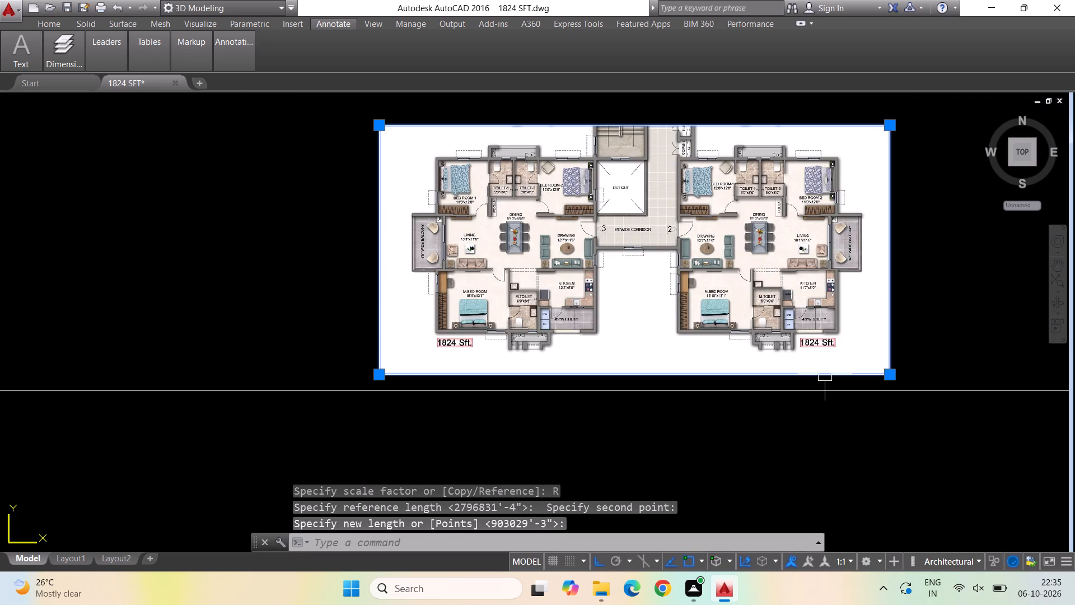
right_click(825, 374)
click(861, 128)
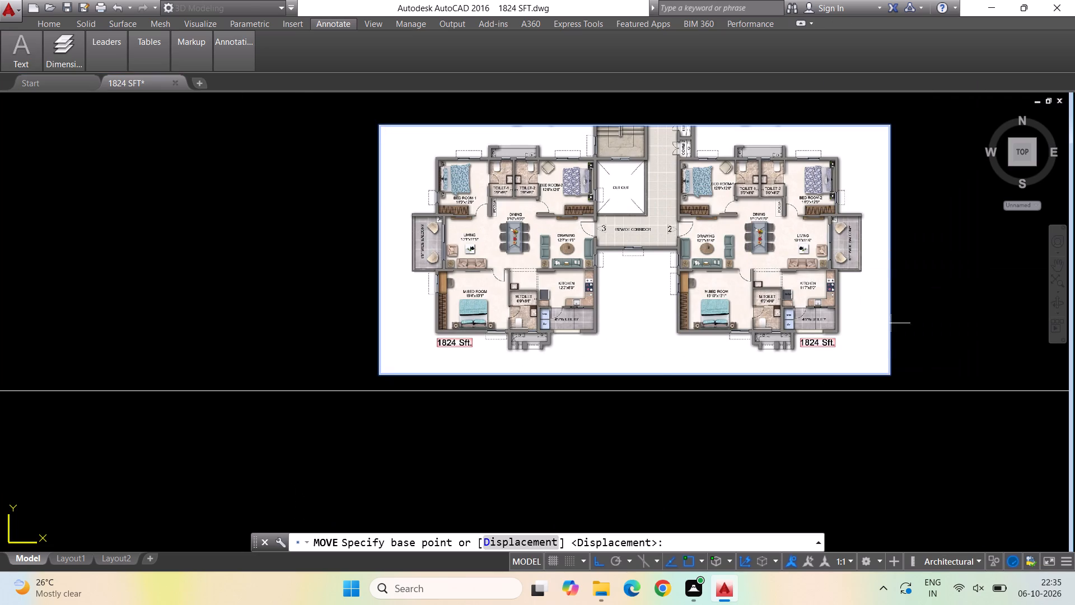
click(883, 377)
scroll(859, 358, down, 1)
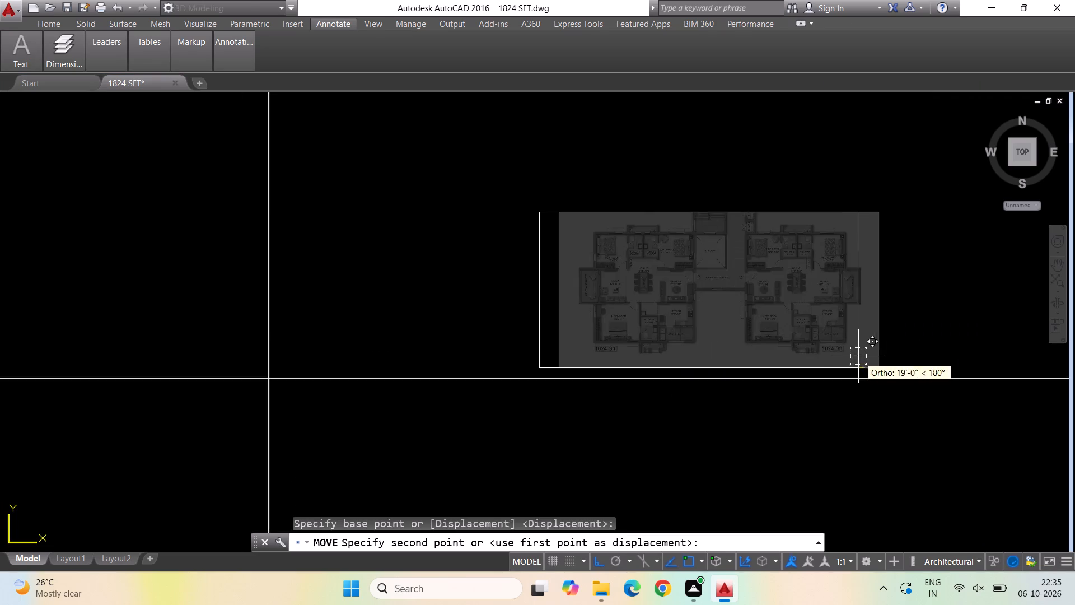
scroll(858, 356, down, 2)
click(564, 309)
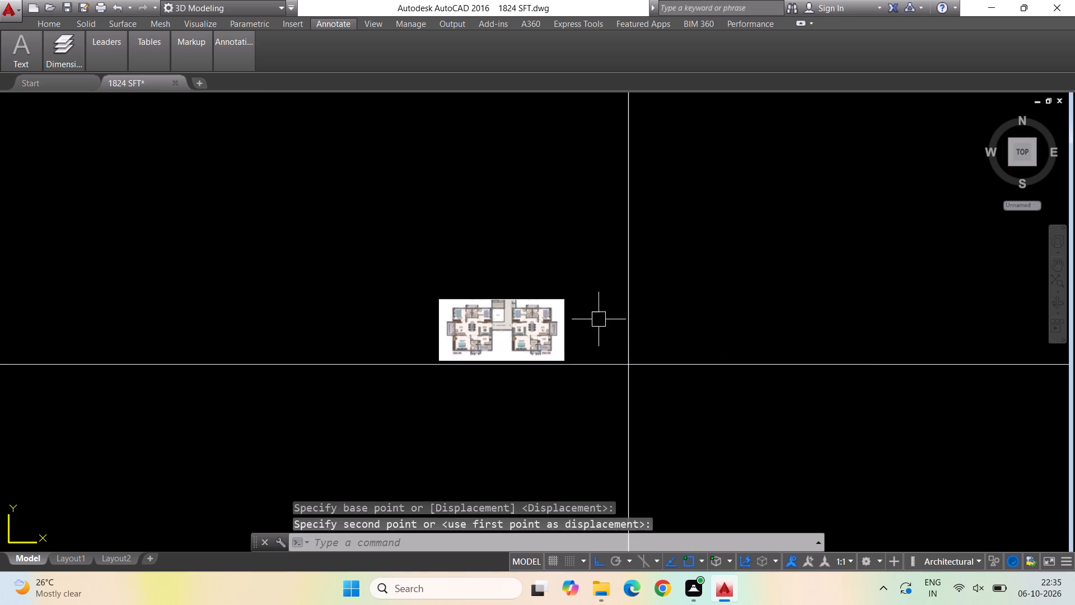
Move the floor plan image horizontally to the right side of the vertical construction lines, keeping it just above the horizontal one.
scroll(650, 314, up, 3)
scroll(357, 319, down, 2)
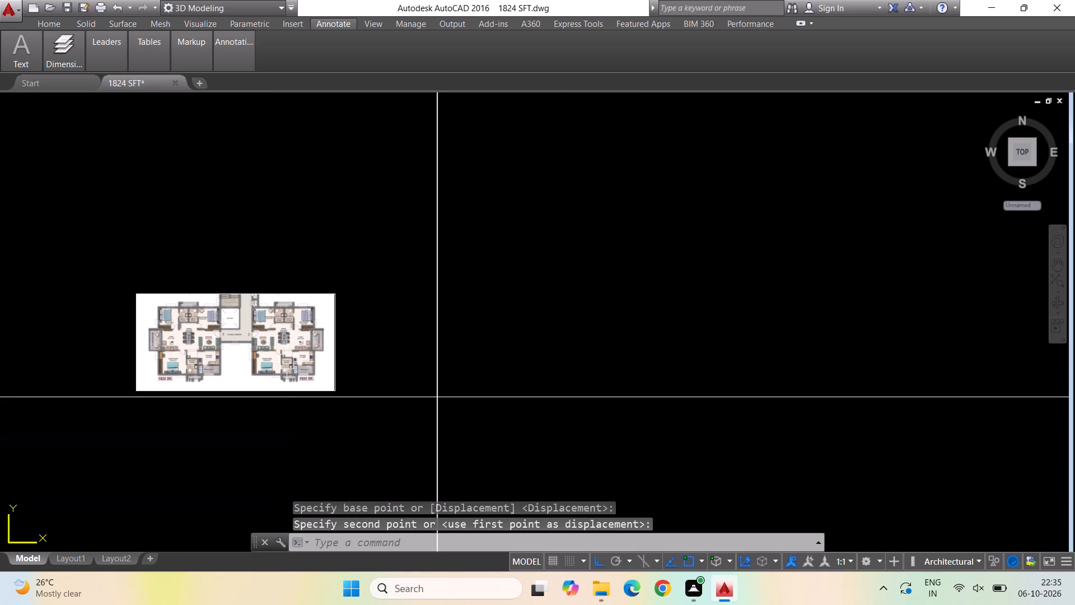
click(322, 343)
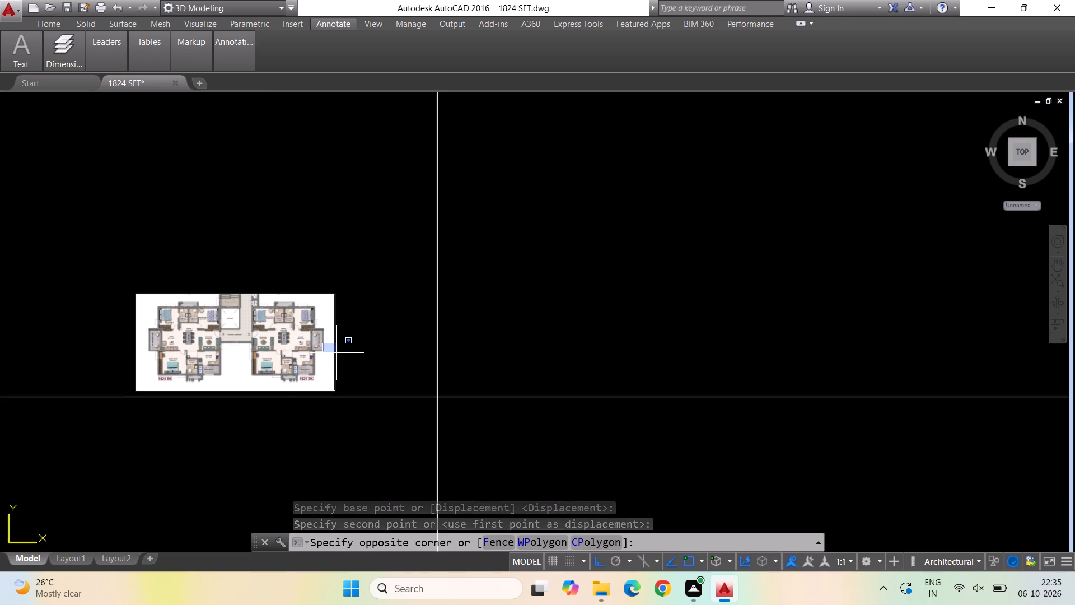
key(Escape)
click(337, 357)
right_click(337, 357)
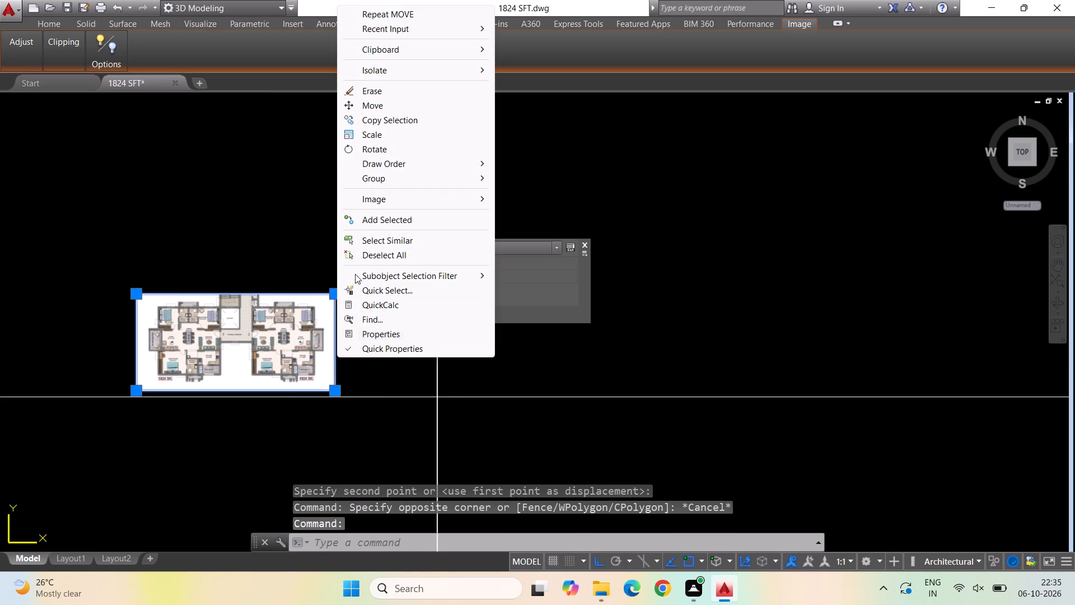
click(376, 110)
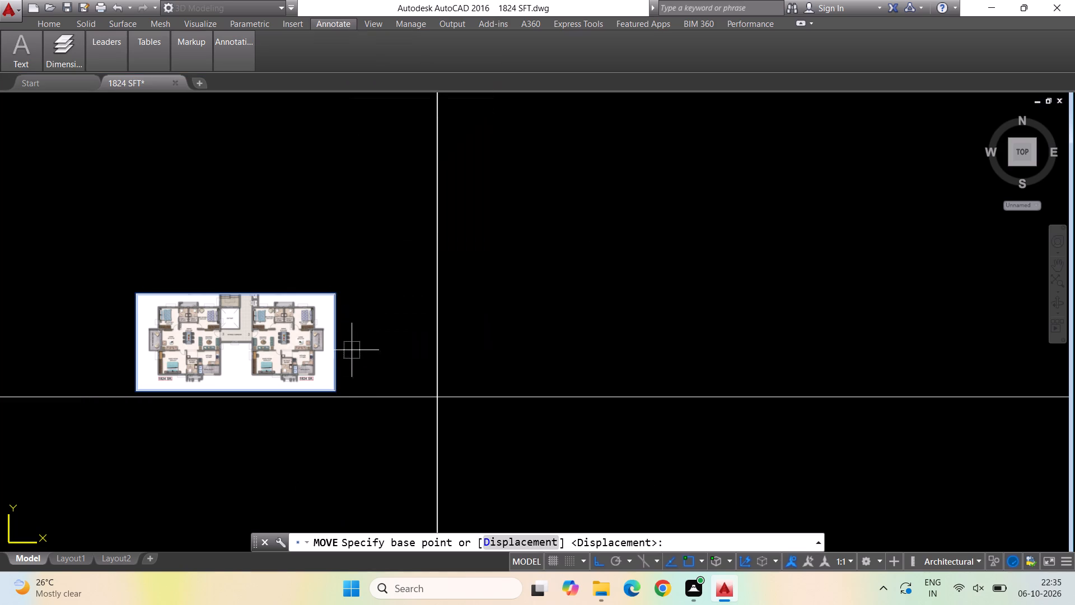
click(336, 386)
scroll(498, 336, down, 1)
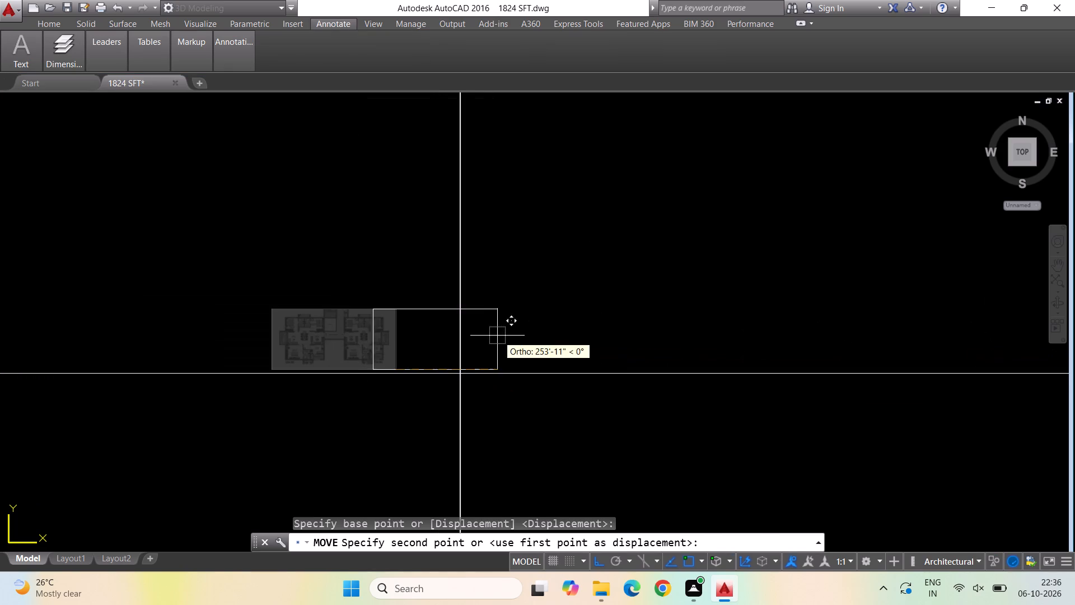
click(904, 262)
Scale the floor plan image by reference about its upper-left corner, using its top edge as reference length, up to about 1195' wide.
scroll(371, 336, down, 2)
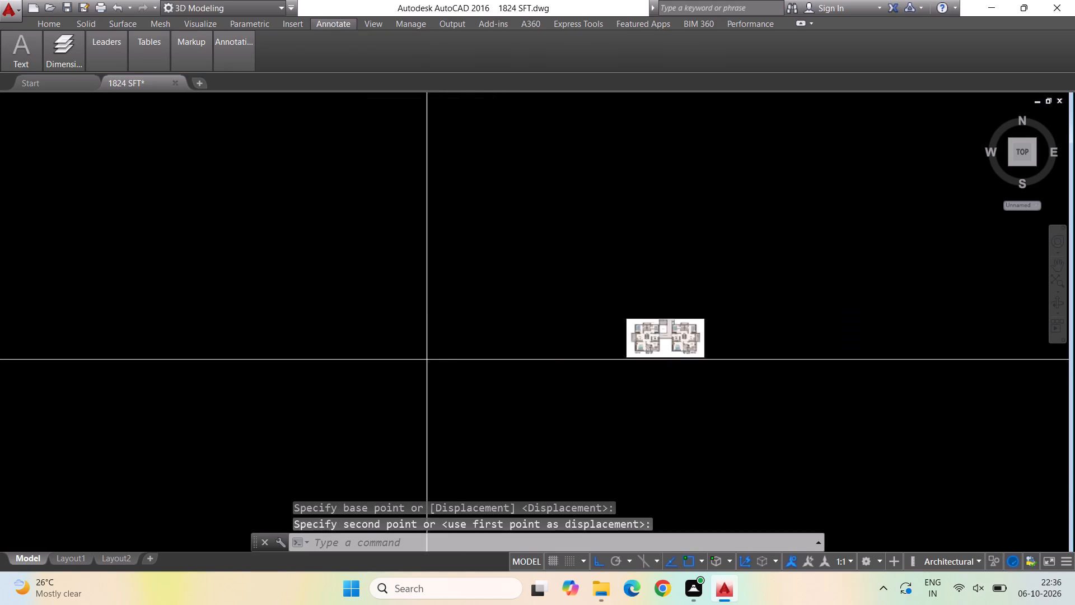
scroll(438, 354, up, 3)
scroll(941, 269, up, 3)
scroll(628, 281, down, 2)
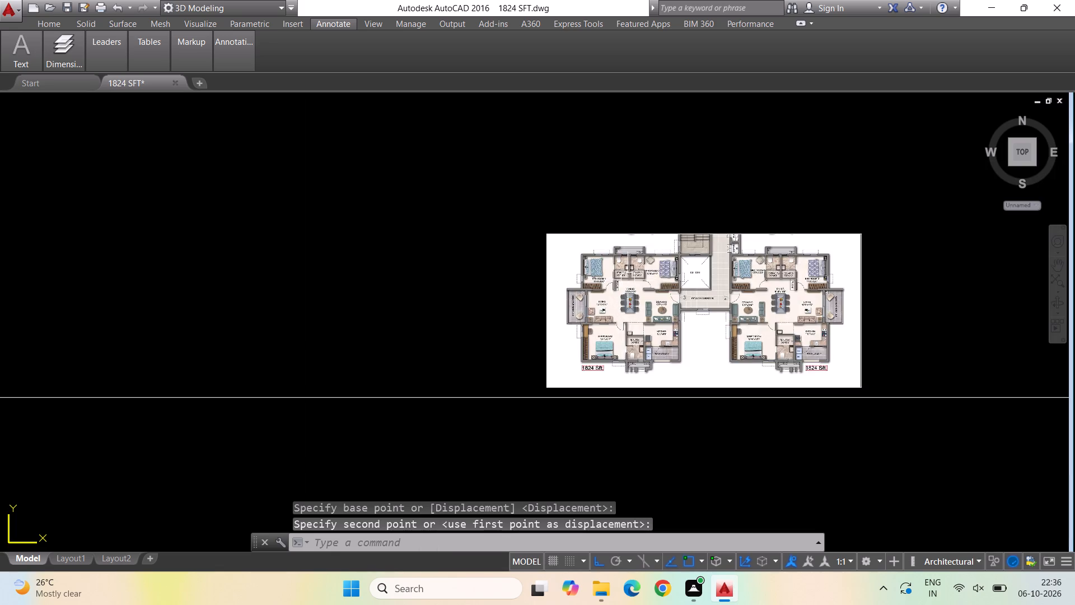
scroll(778, 275, down, 1)
scroll(716, 289, up, 1)
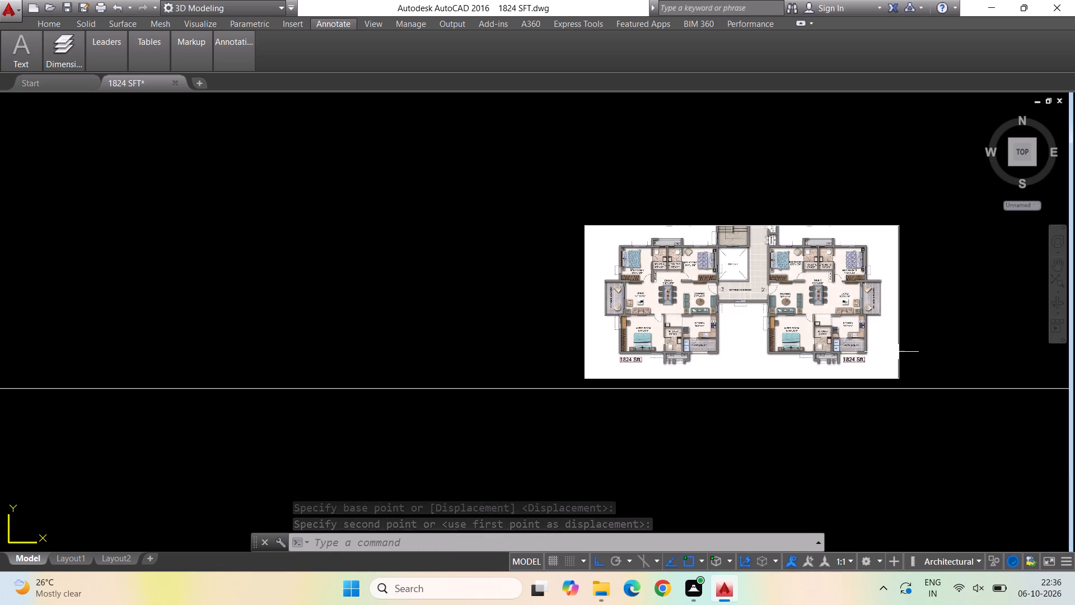
click(895, 360)
text(scale)
key(Return)
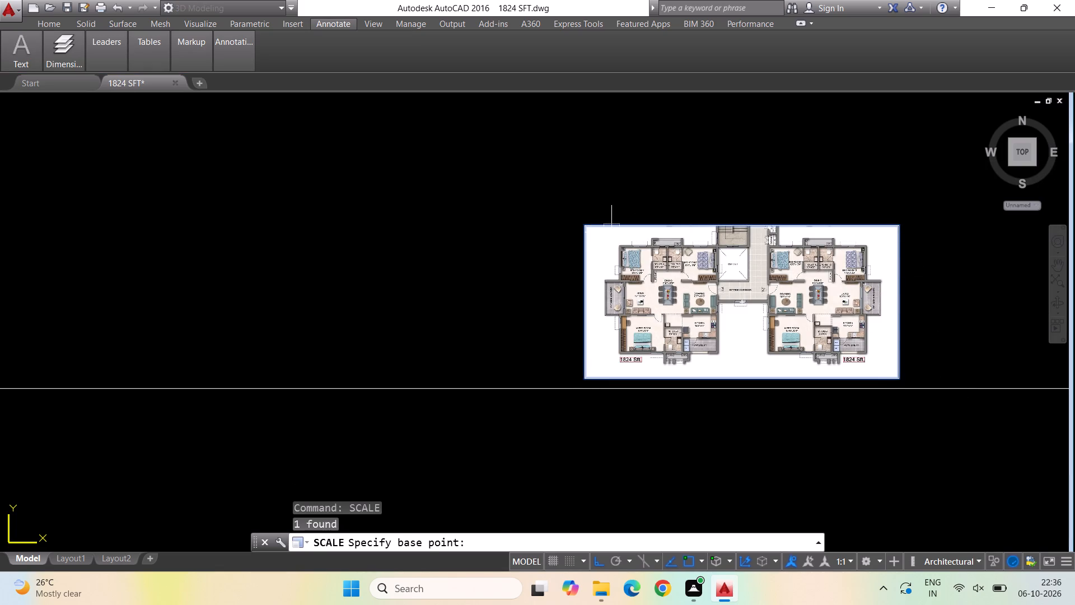
click(588, 228)
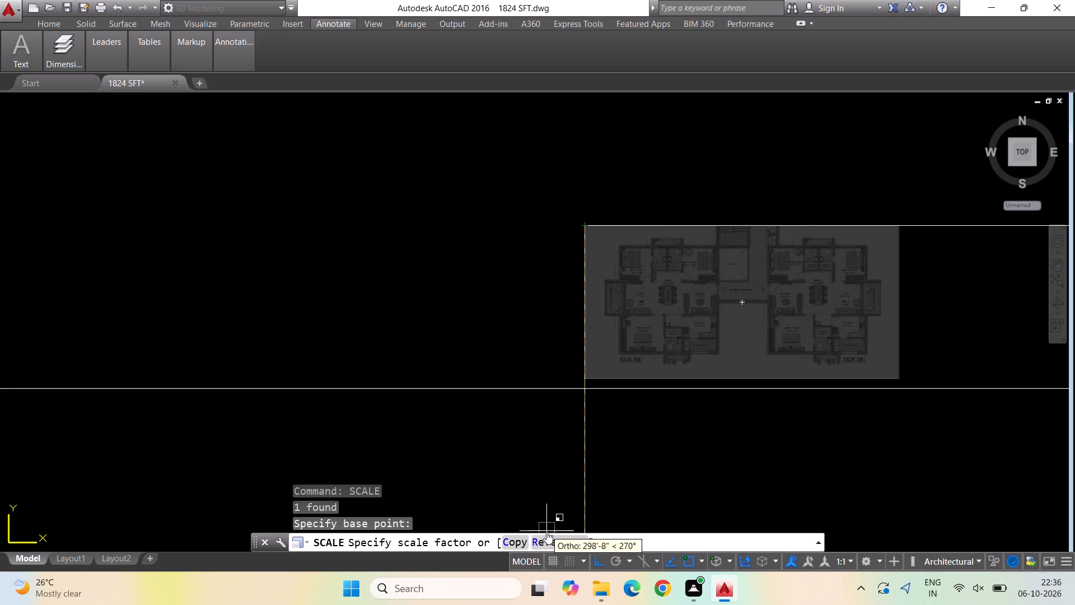
click(549, 541)
click(899, 221)
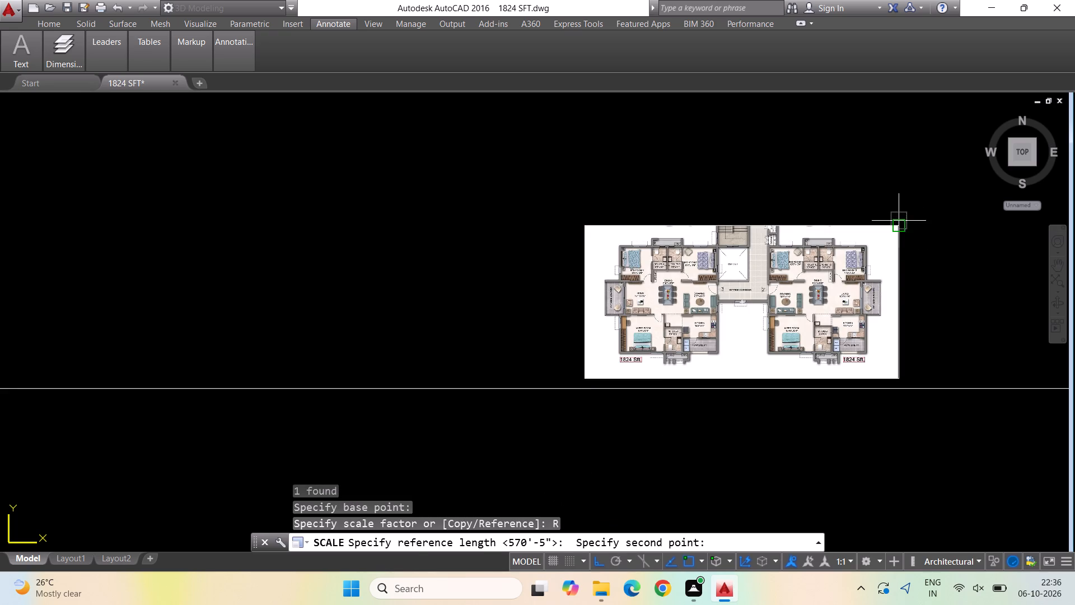
click(587, 226)
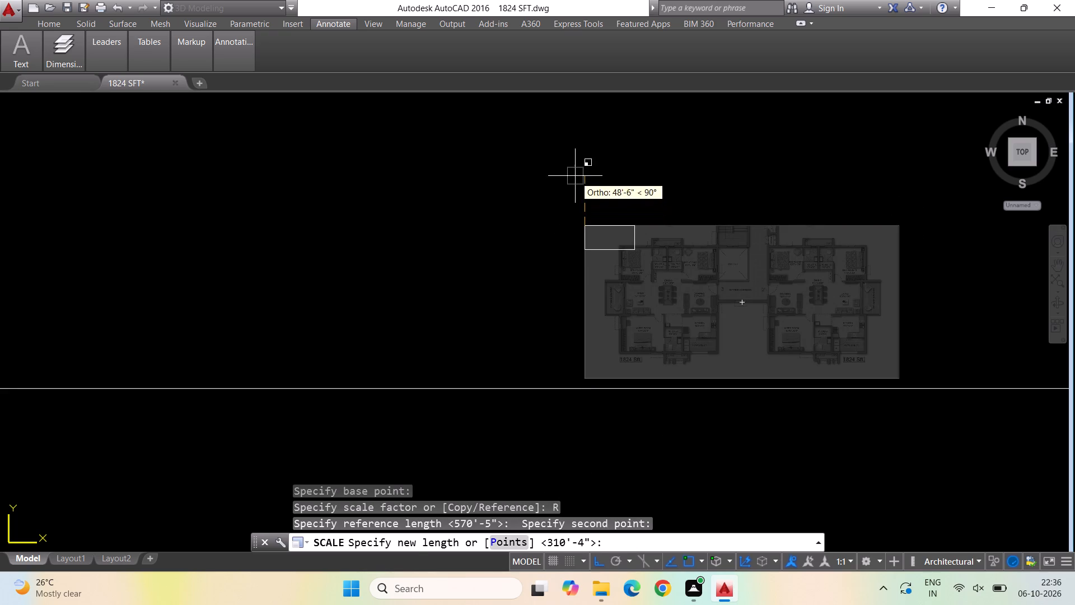
scroll(920, 194, up, 2)
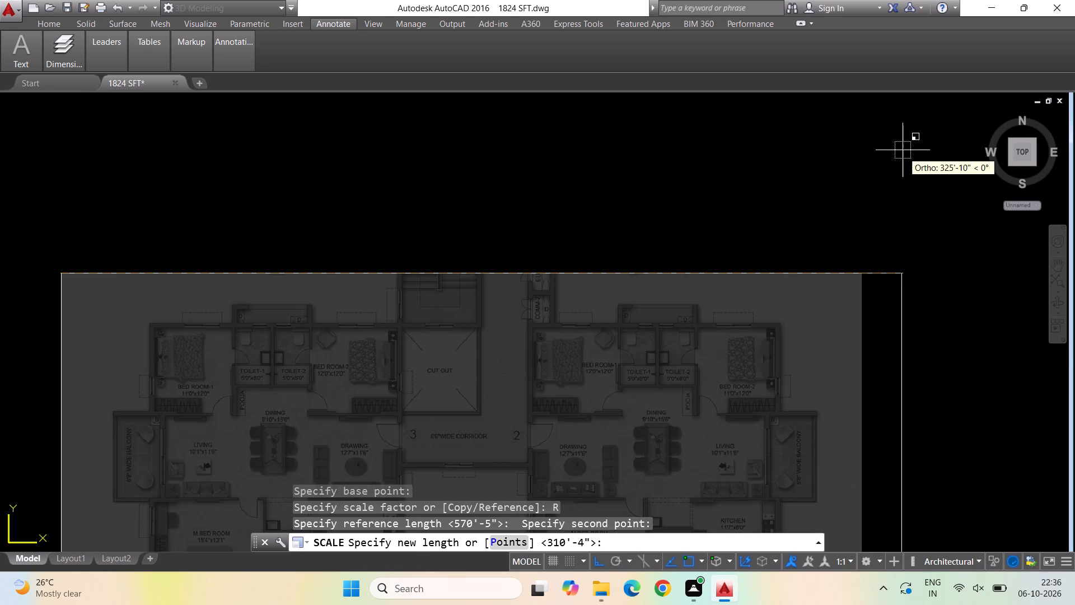
scroll(929, 146, down, 2)
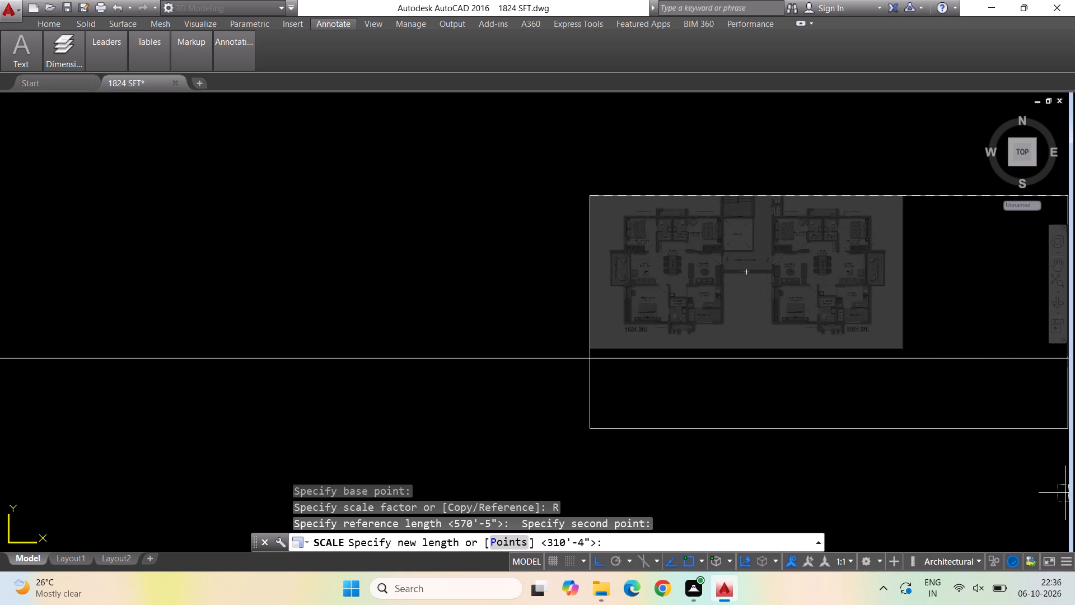
scroll(586, 447, down, 2)
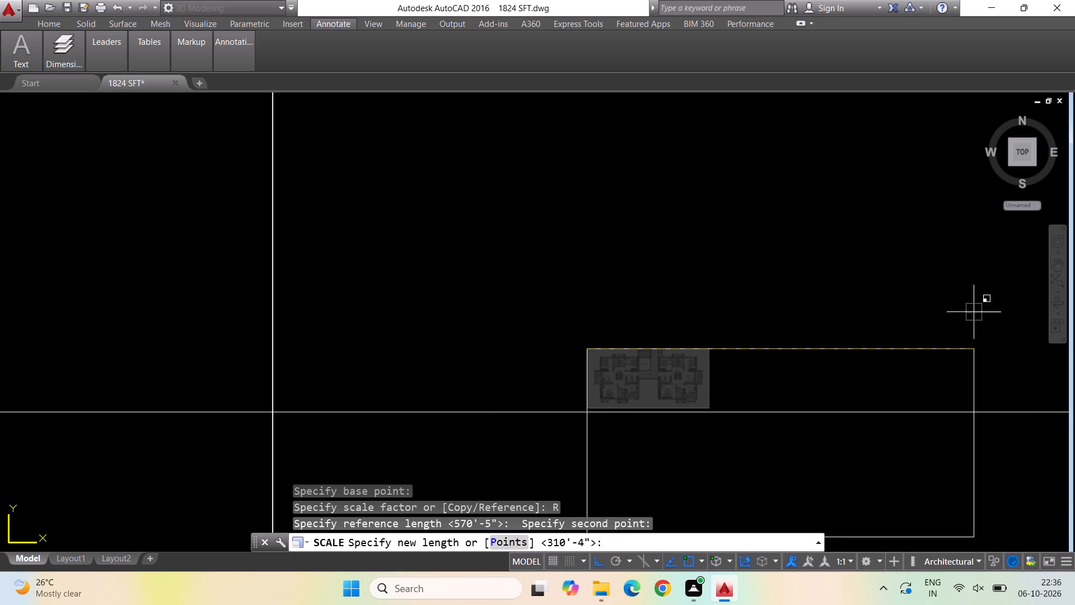
click(1058, 361)
Move the floor plan image diagonally up and farther right with Ortho off, clear above the horizontal construction line.
scroll(732, 268, down, 2)
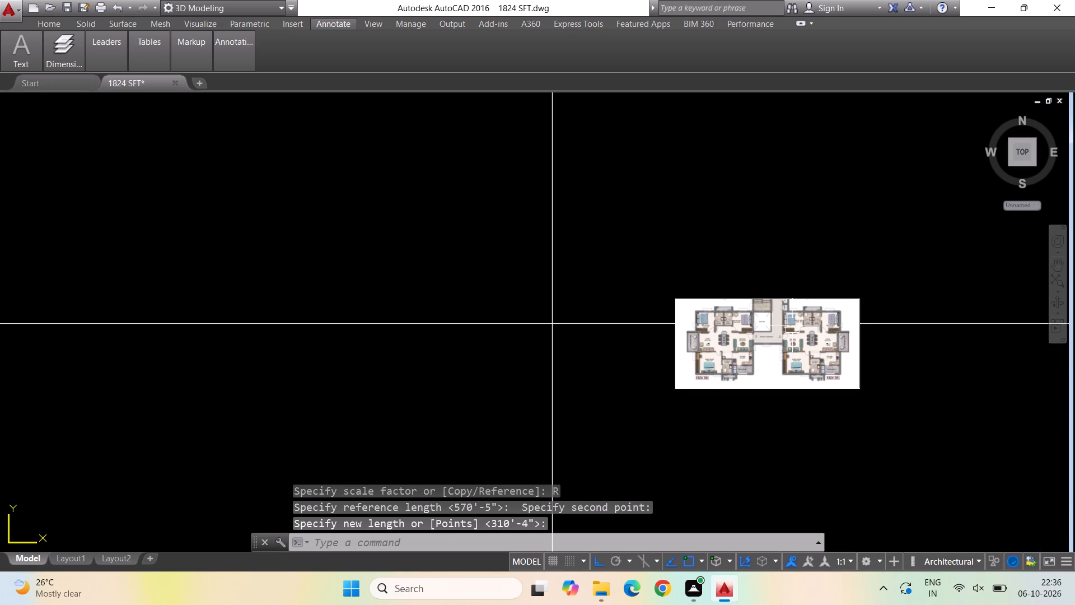
click(847, 393)
right_click(856, 428)
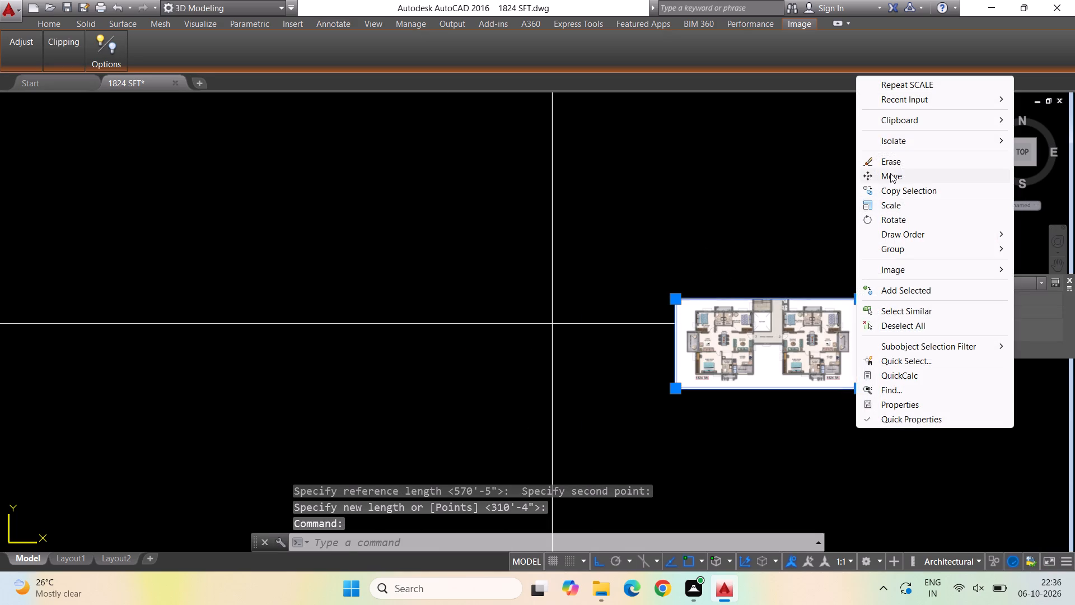
click(890, 173)
click(858, 393)
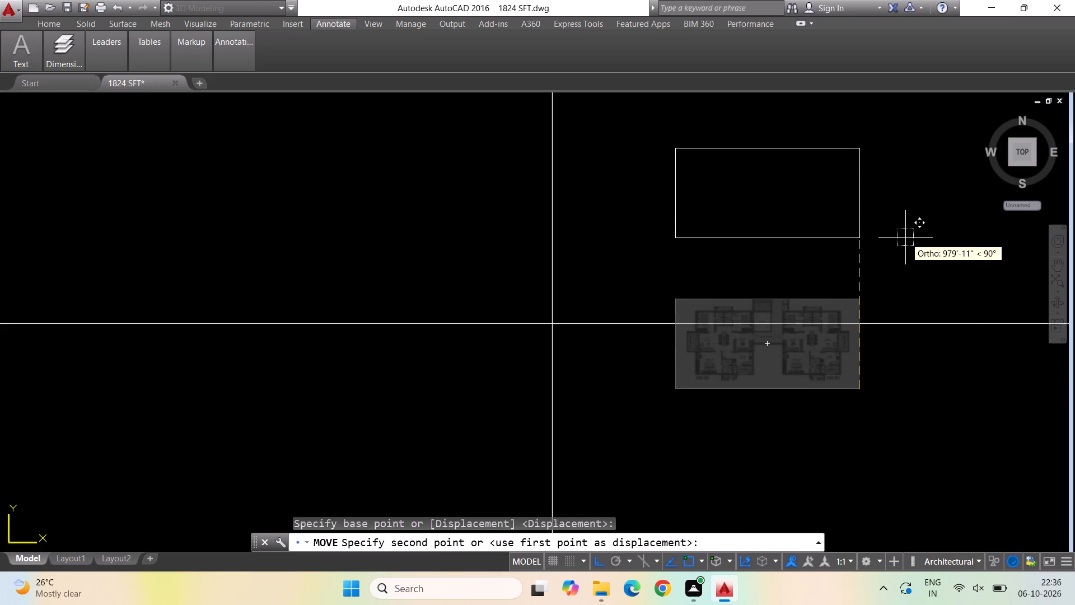
key(F8)
scroll(890, 242, down, 1)
scroll(562, 252, down, 1)
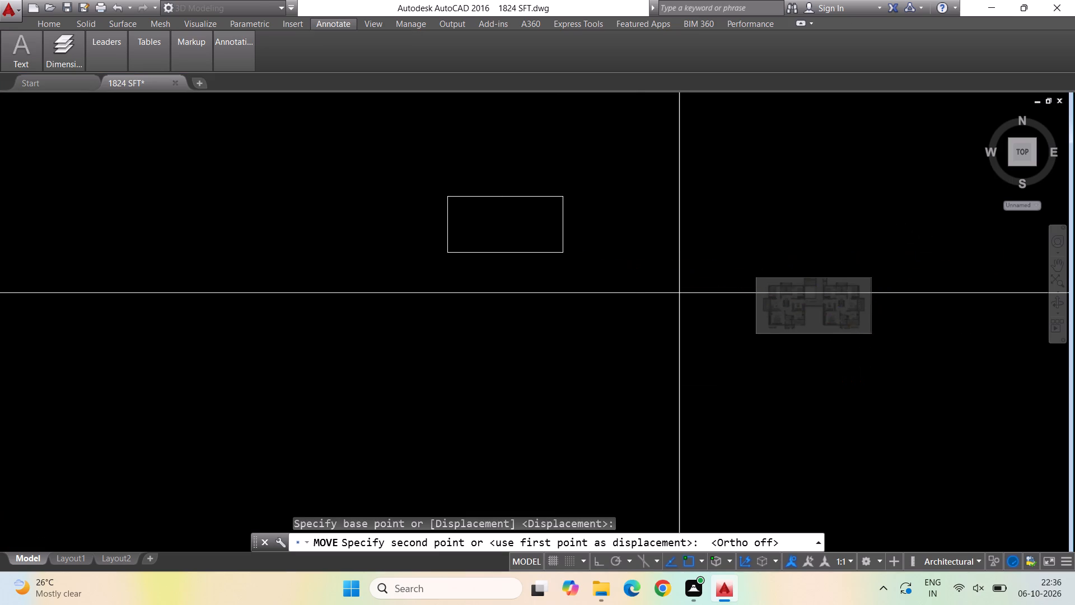
scroll(871, 200, up, 2)
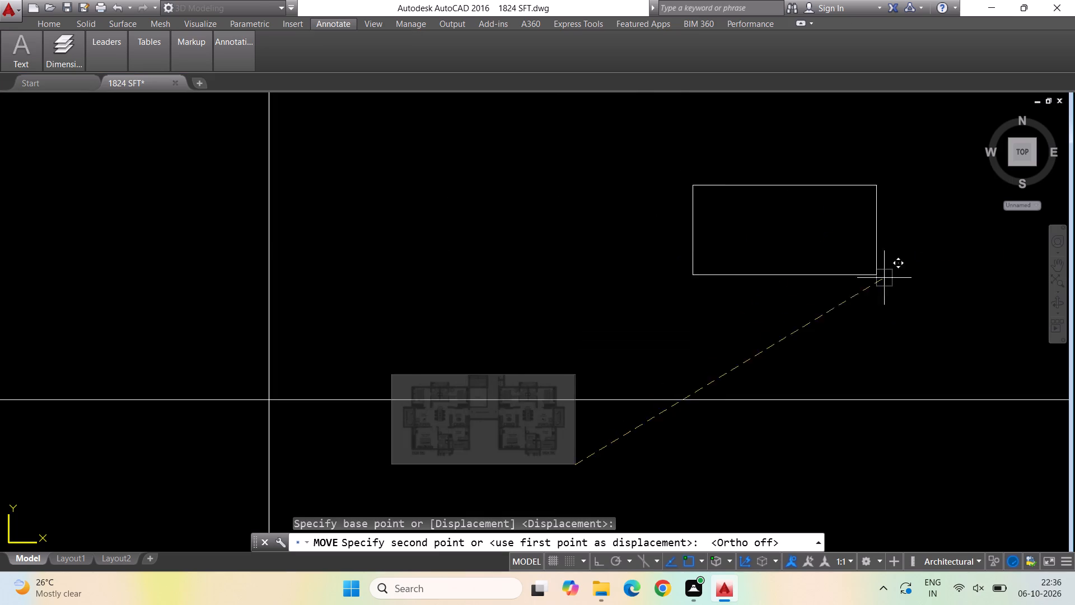
click(921, 263)
Scale the floor plan image by reference about its upper-right corner, using its top edge as reference length, up to about five times its size.
scroll(592, 262, down, 1)
scroll(703, 248, up, 2)
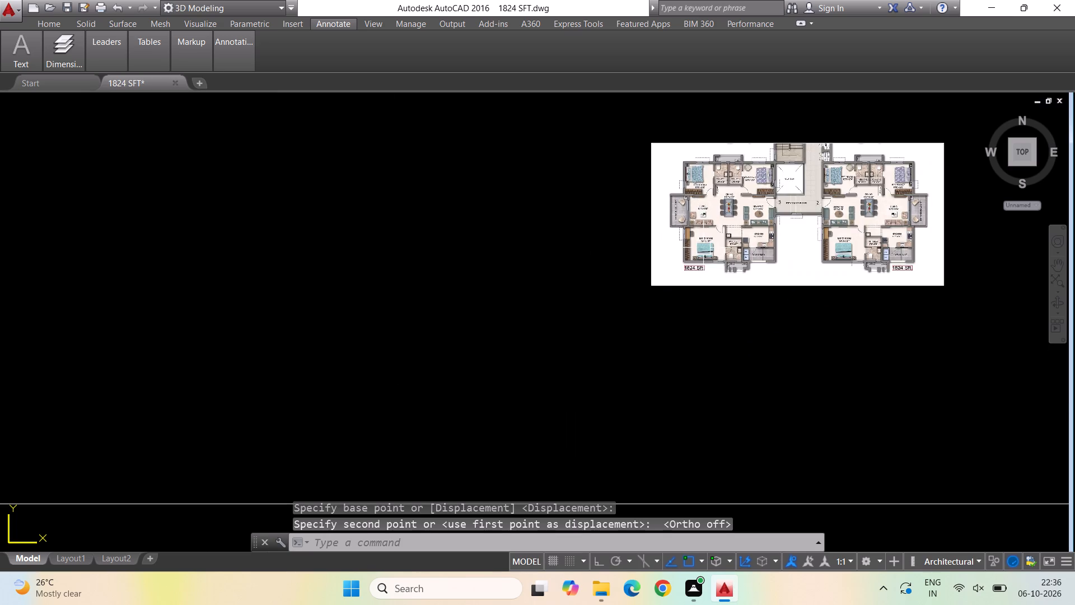
scroll(521, 257, down, 2)
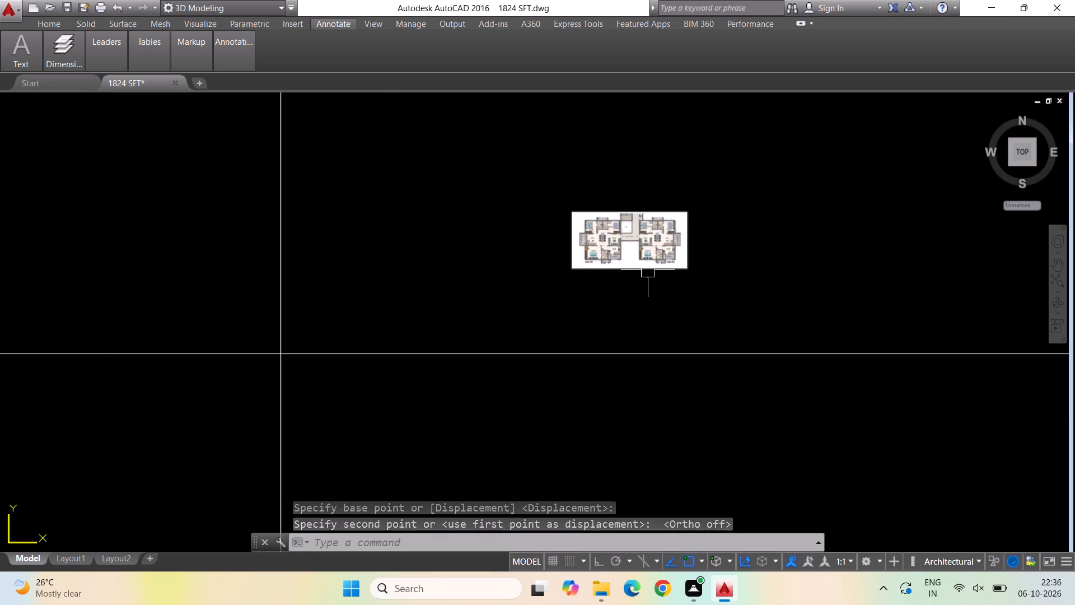
click(648, 268)
text(scale)
key(Return)
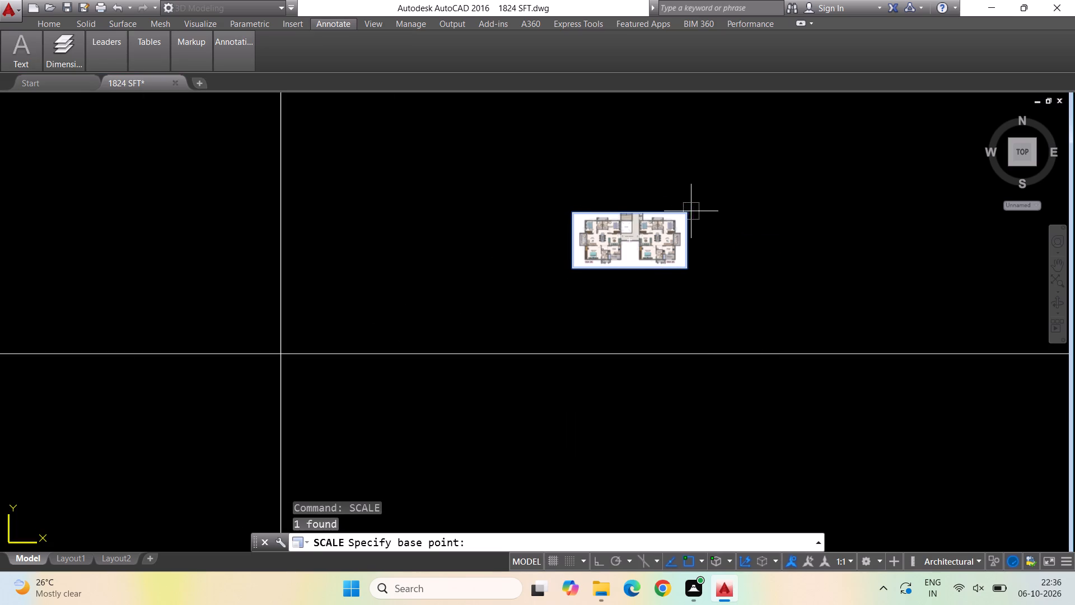
click(688, 213)
click(568, 543)
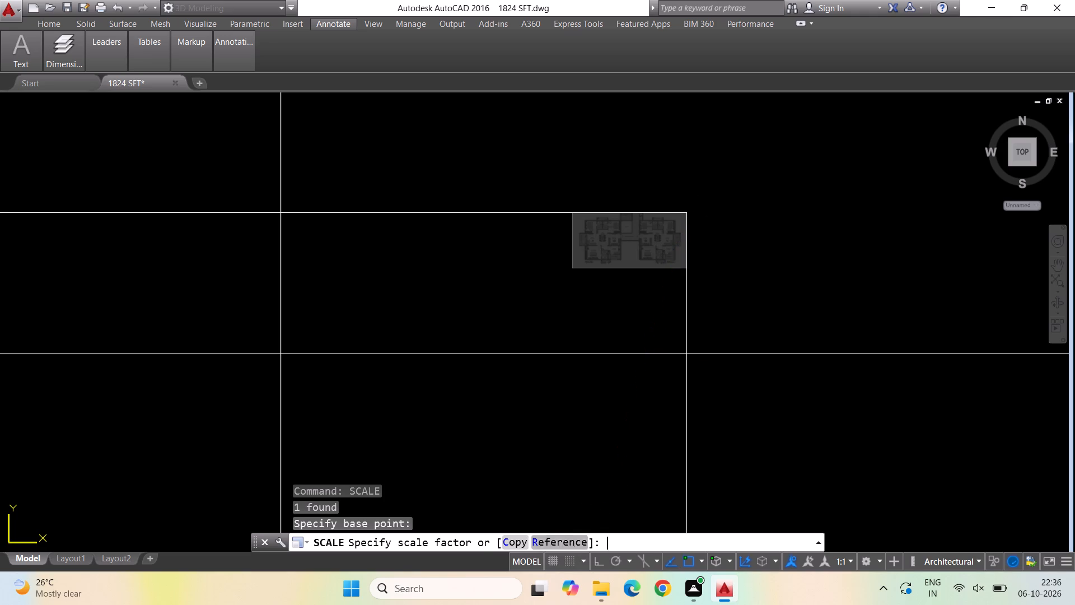
click(574, 210)
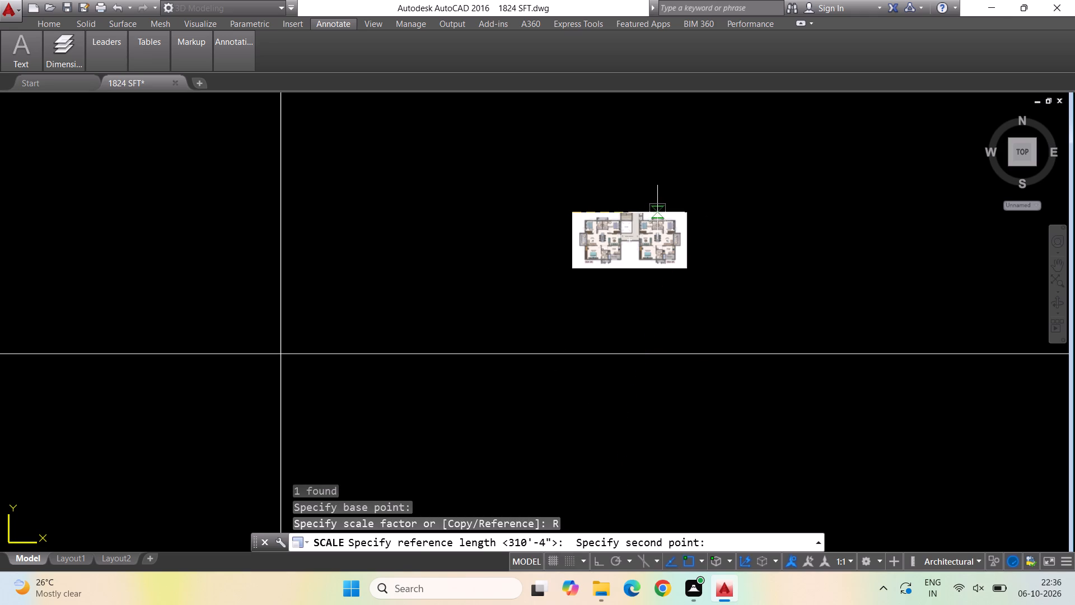
click(685, 210)
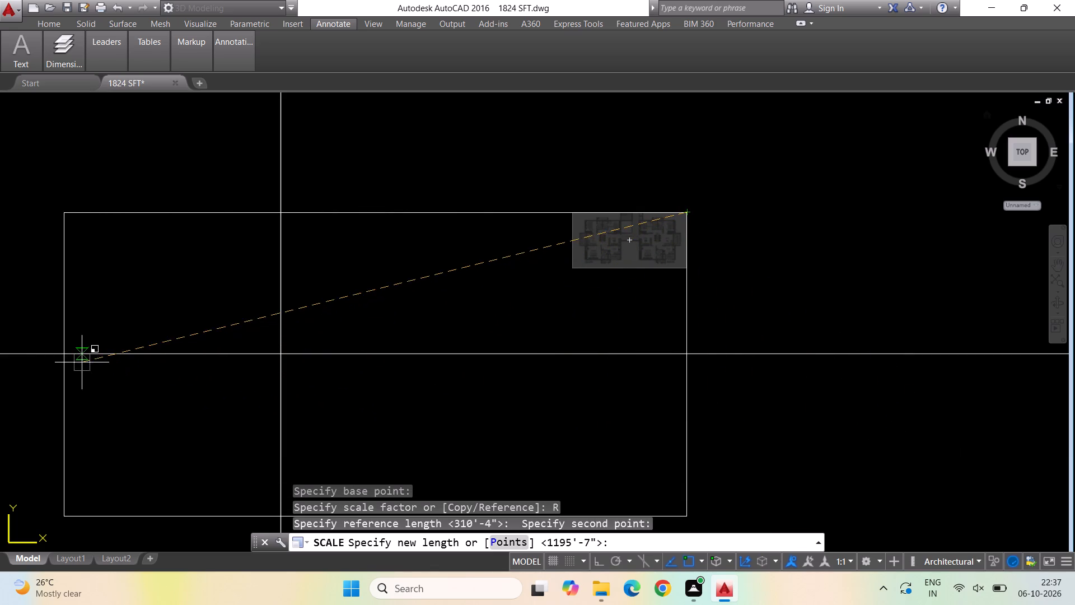
click(78, 348)
Move the enlarged floor plan image off the construction lines, to the right of the vertical ones and above the horizontal one.
click(685, 301)
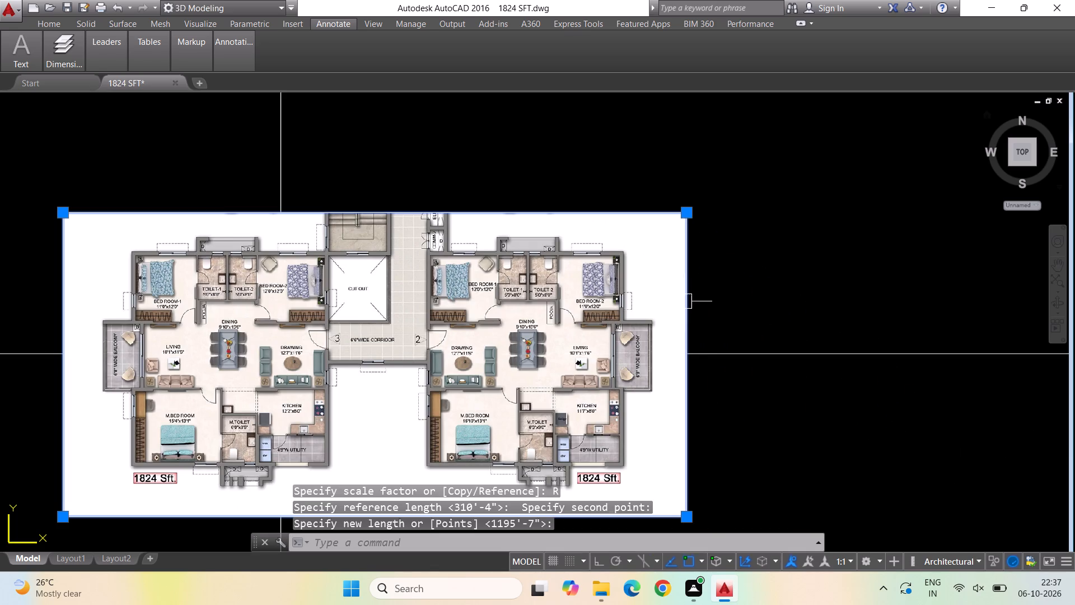
right_click(765, 436)
click(800, 187)
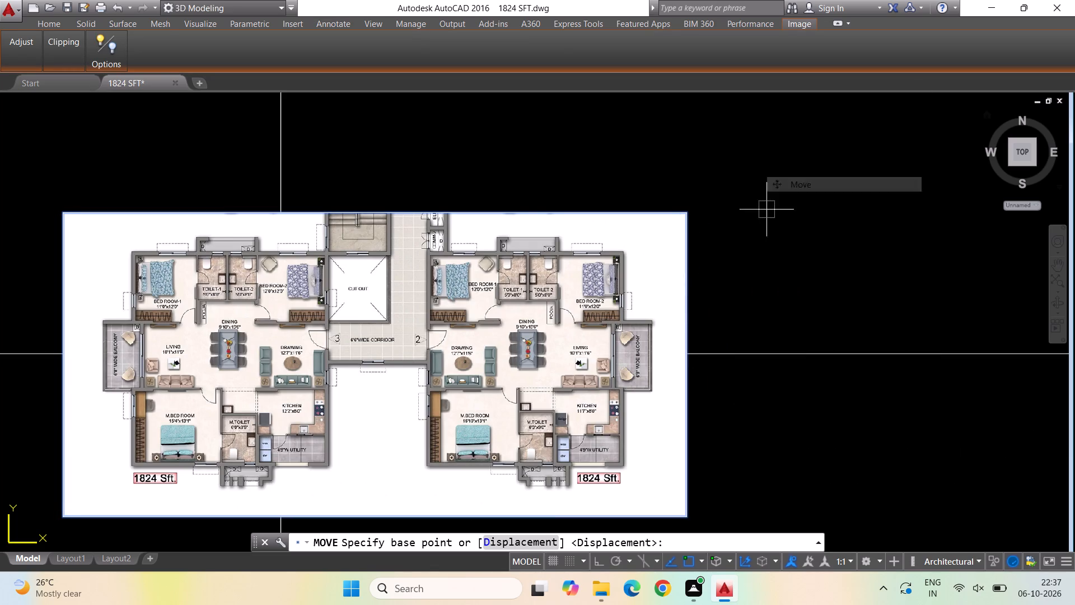
click(690, 218)
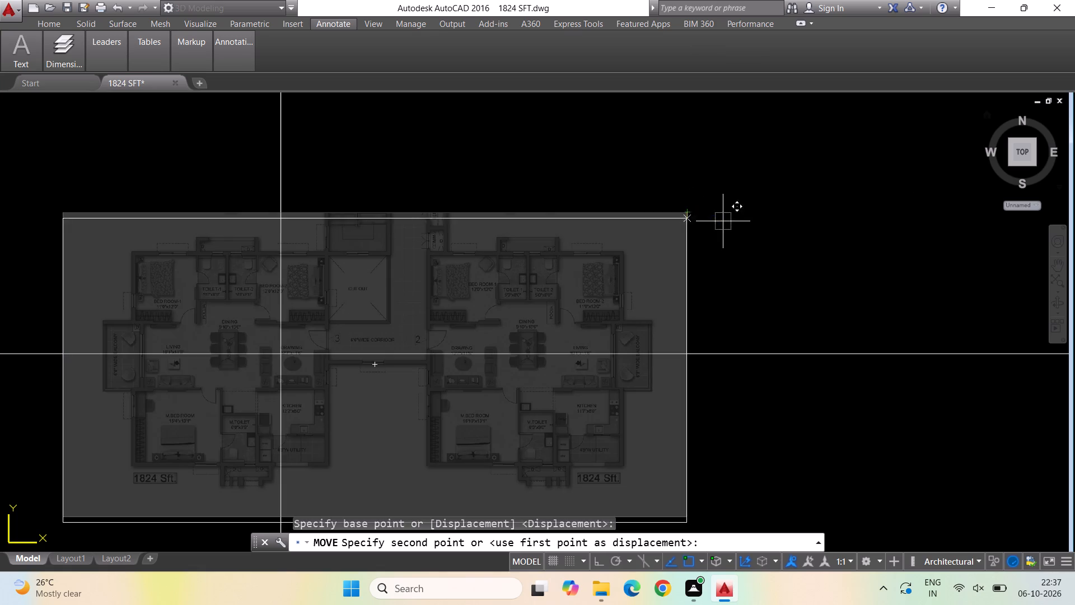
scroll(911, 215, down, 2)
scroll(434, 266, down, 1)
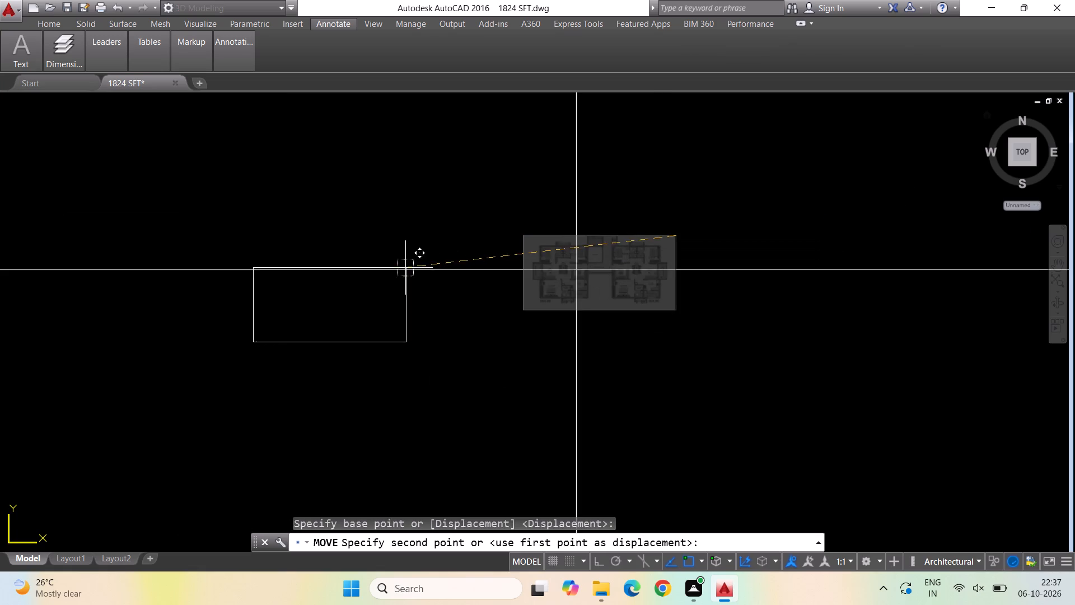
scroll(398, 272, down, 2)
scroll(260, 299, down, 2)
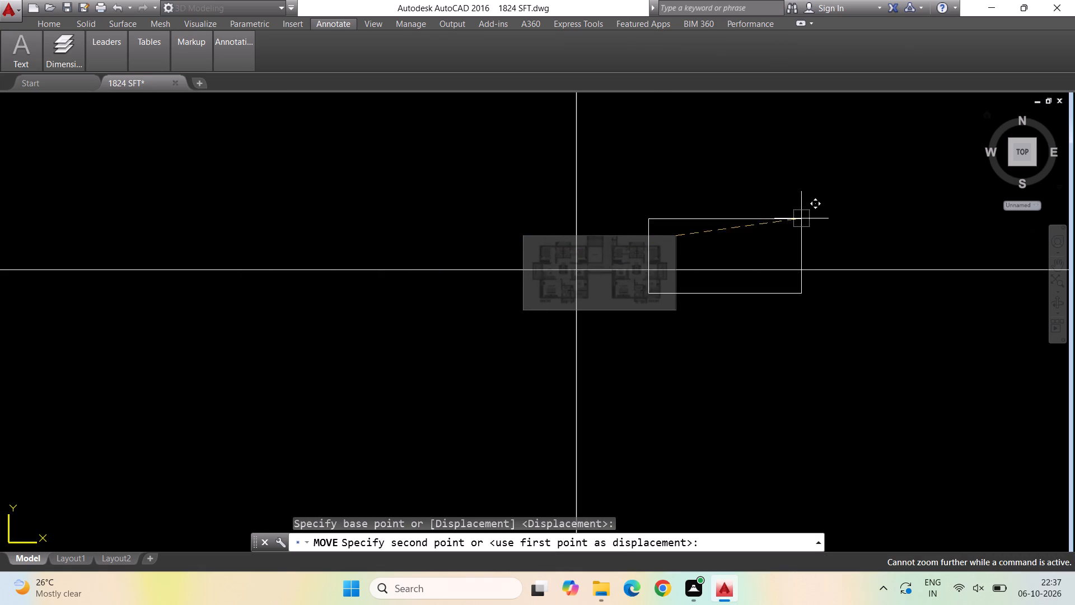
click(913, 161)
Examine the placement of the floor plan image beside the construction lines and the room layout of its left 1824 Sft. unit.
scroll(200, 231, down, 1)
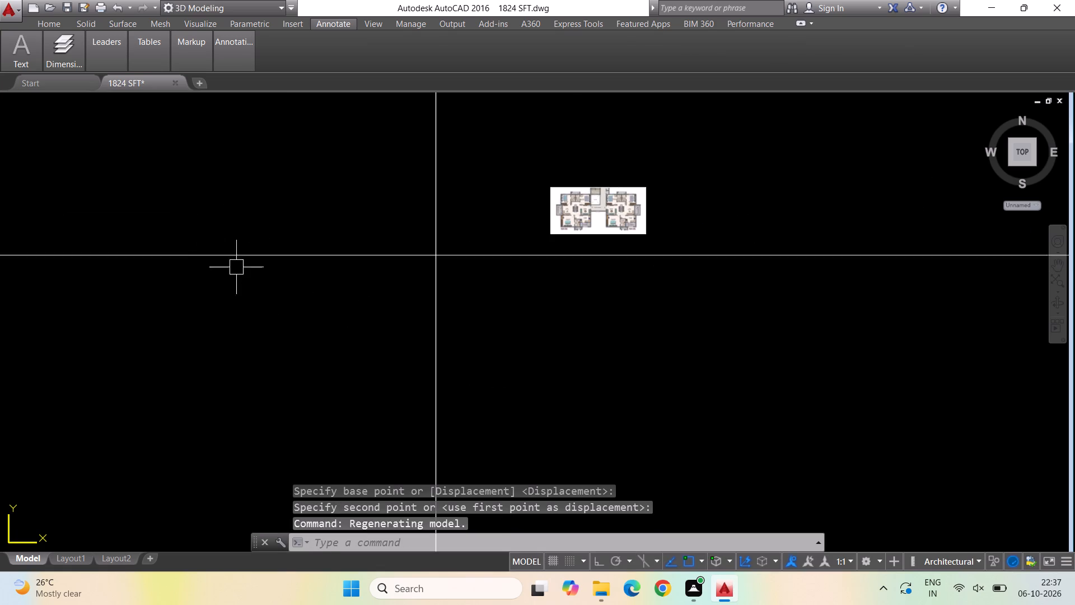
scroll(288, 294, down, 1)
scroll(357, 222, up, 2)
scroll(339, 237, down, 2)
scroll(376, 200, up, 1)
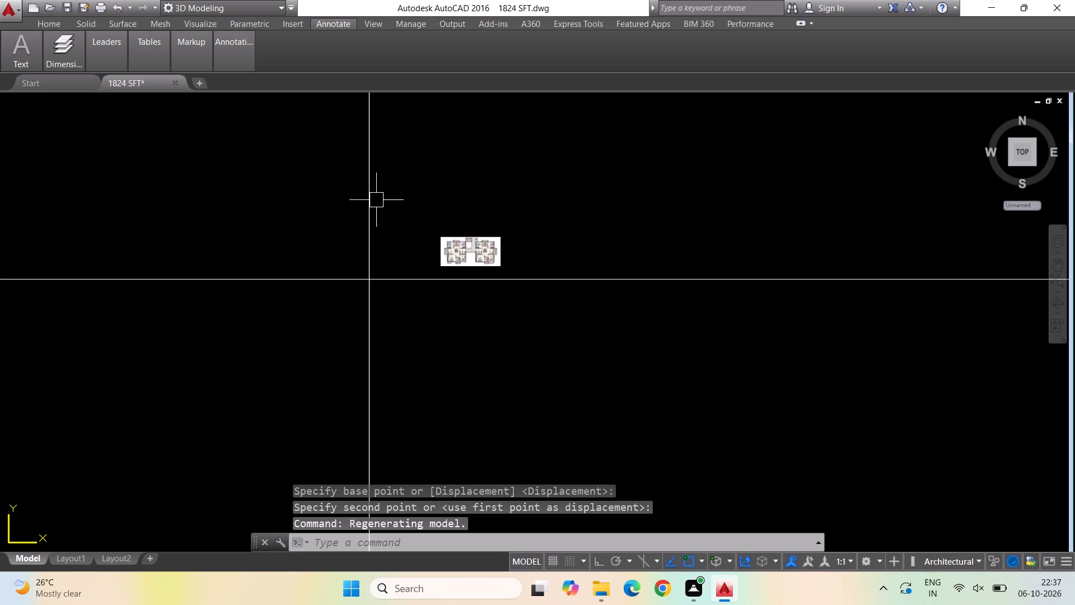
scroll(376, 200, up, 2)
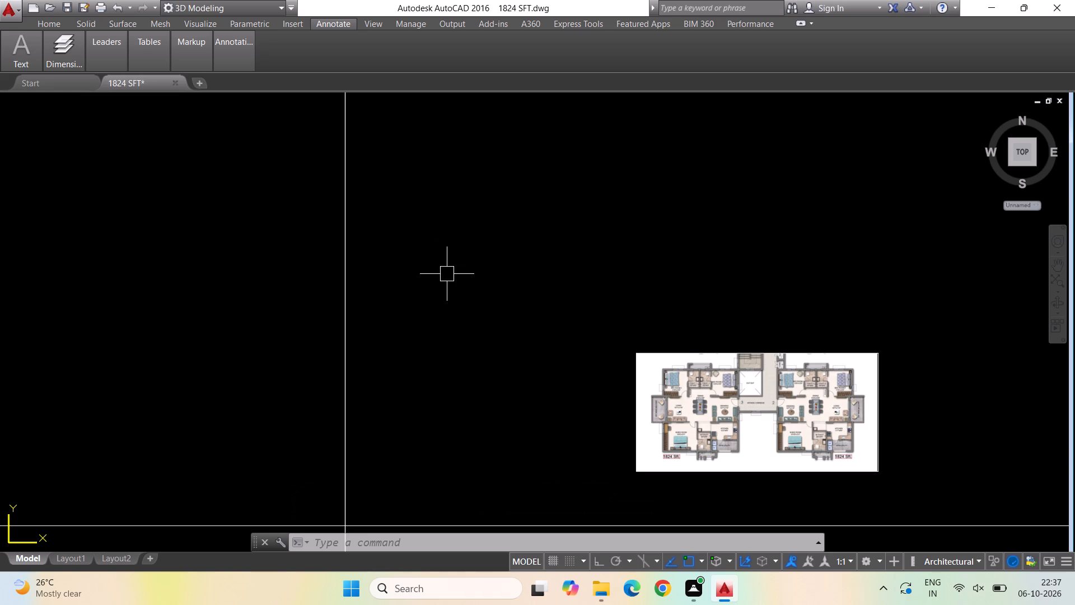
scroll(614, 310, down, 1)
scroll(645, 369, up, 3)
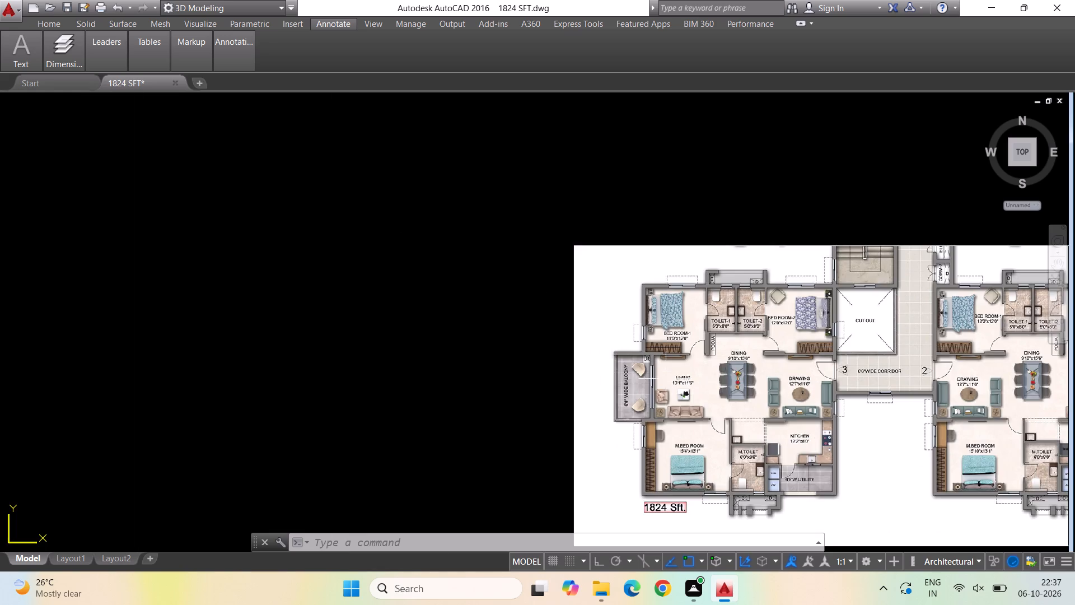
Offset the right-hand vertical construction line of the 9" wall pair 11' to the right for the Bed Room-1 width.
scroll(709, 380, up, 1)
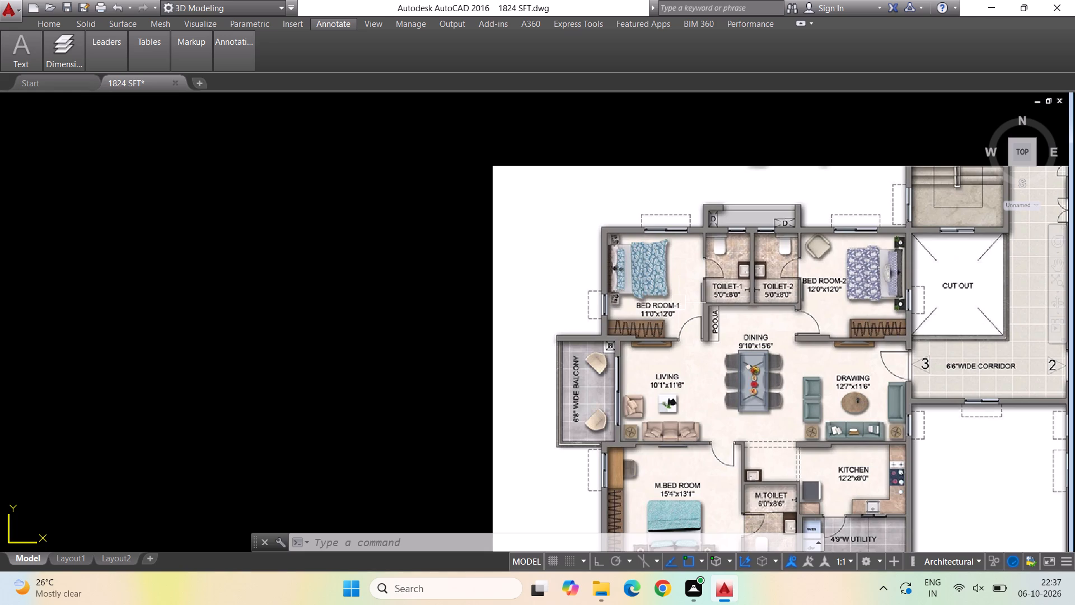
scroll(471, 366, down, 1)
scroll(644, 342, down, 3)
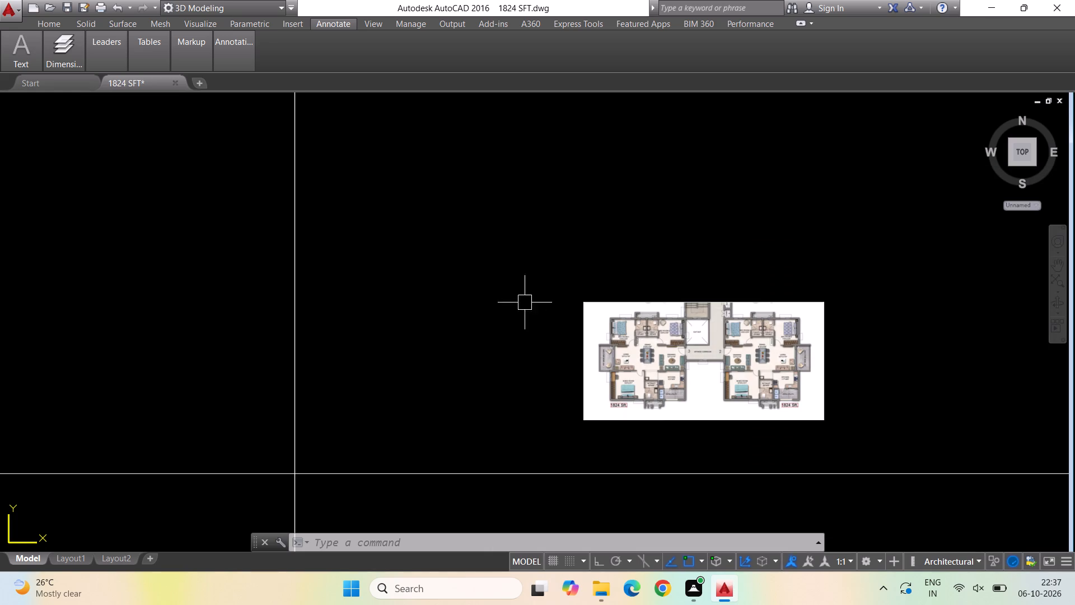
key(Escape)
key(Escape)
key(o)
key(Return)
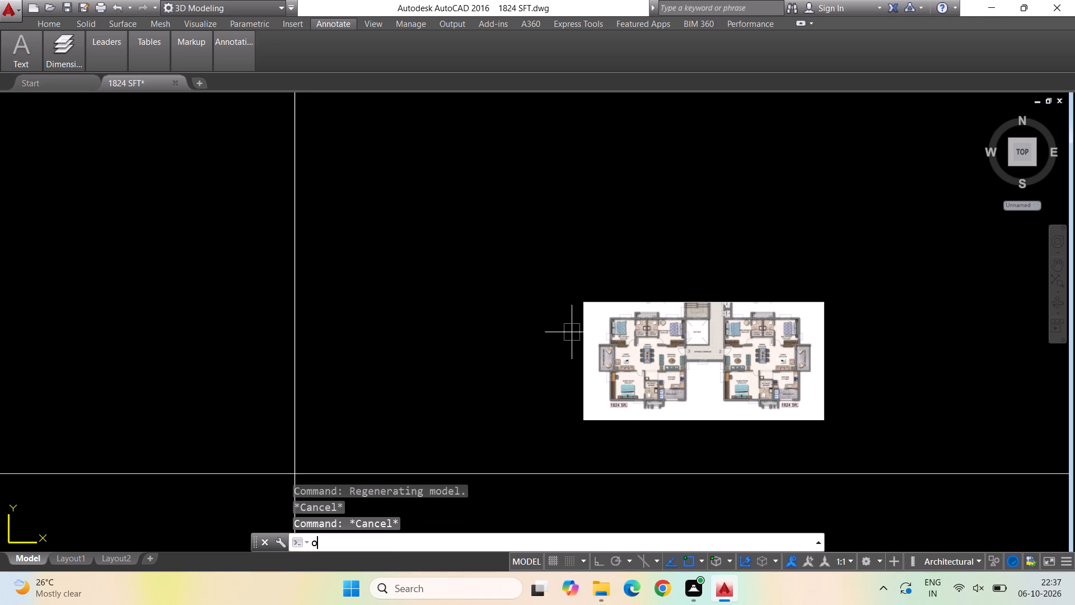
text(11')
key(Return)
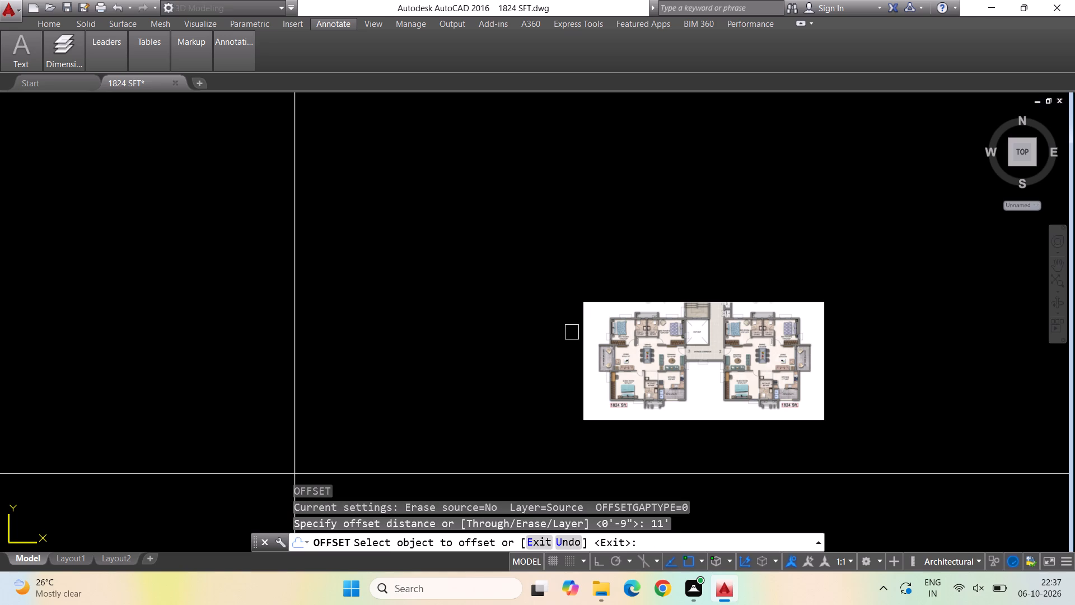
scroll(305, 283, up, 3)
scroll(420, 282, down, 1)
scroll(331, 278, up, 3)
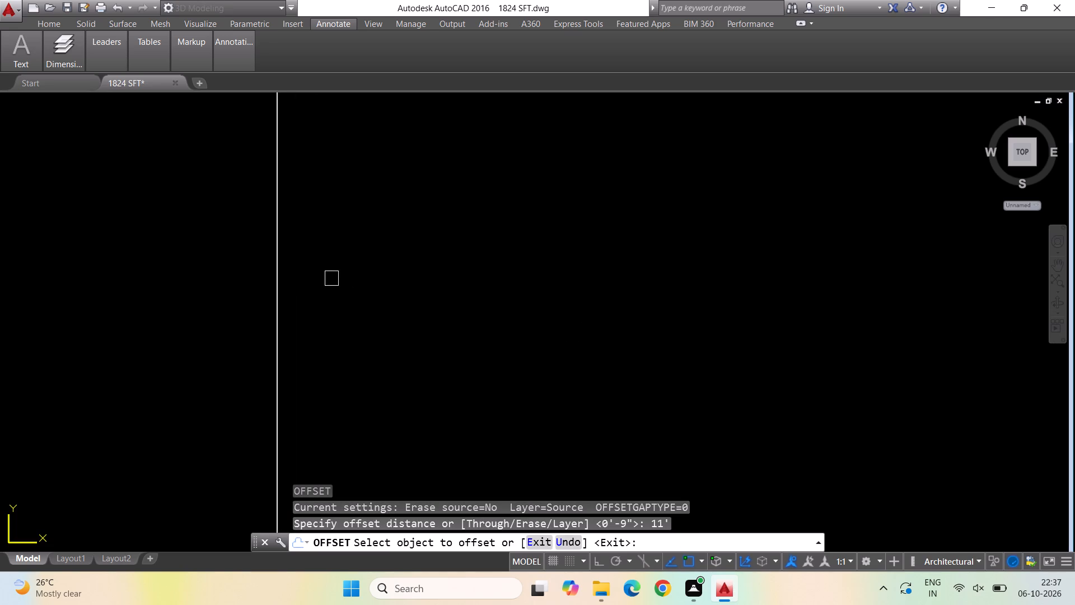
scroll(286, 282, up, 3)
scroll(229, 281, up, 5)
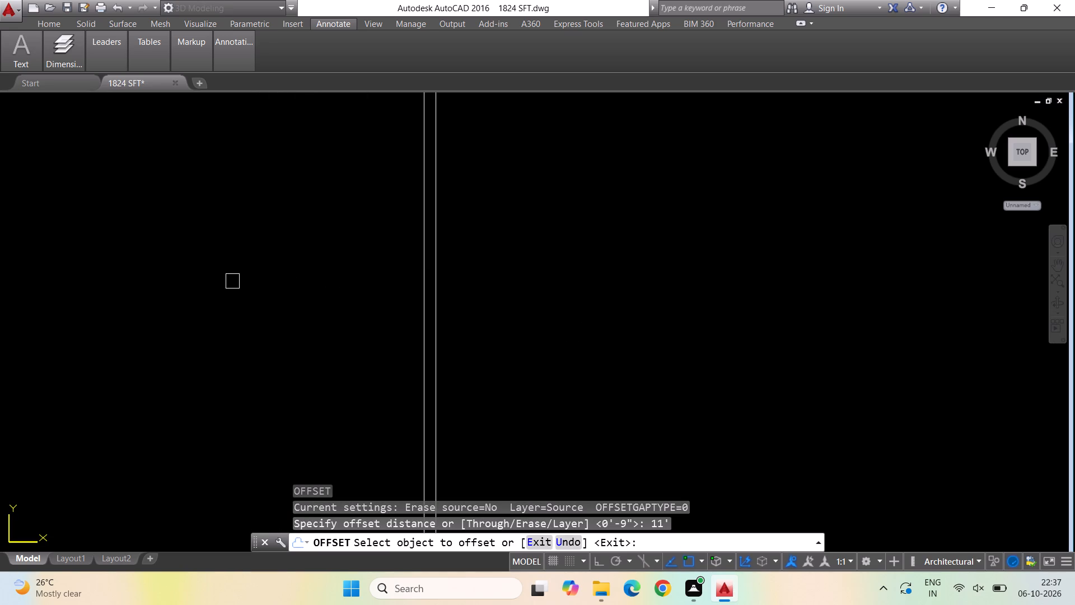
click(436, 265)
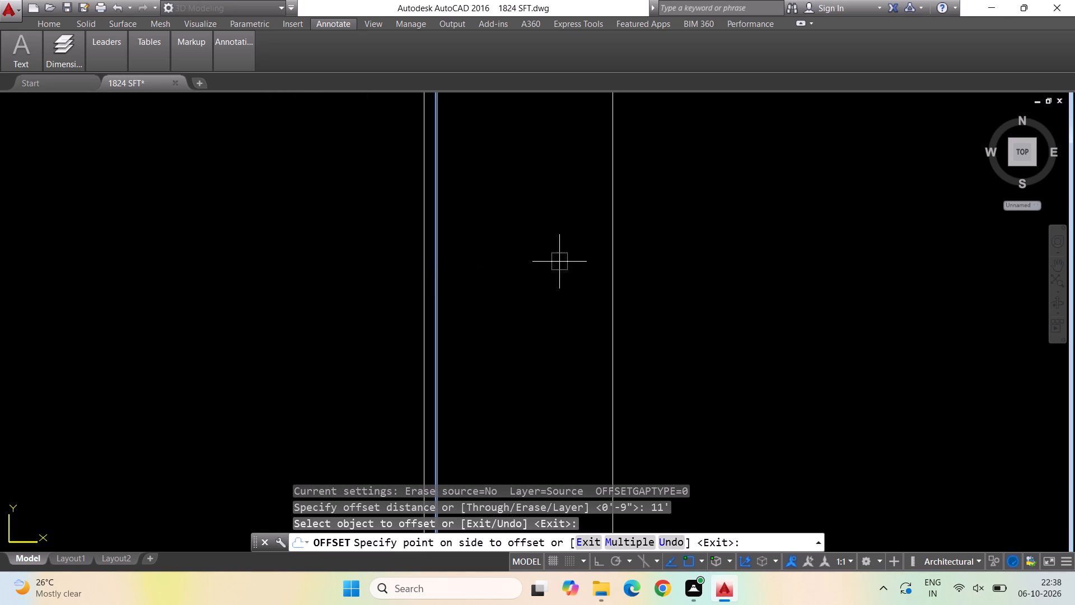
click(565, 262)
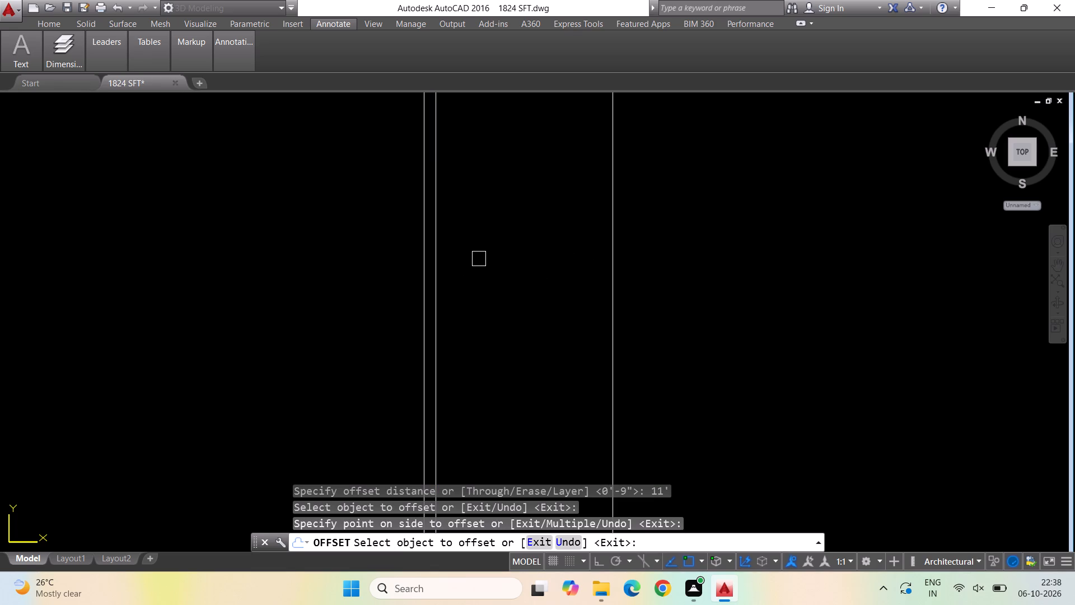
key(Escape)
Delete the horizontal construction line that runs below the floor plan image.
scroll(391, 229, down, 7)
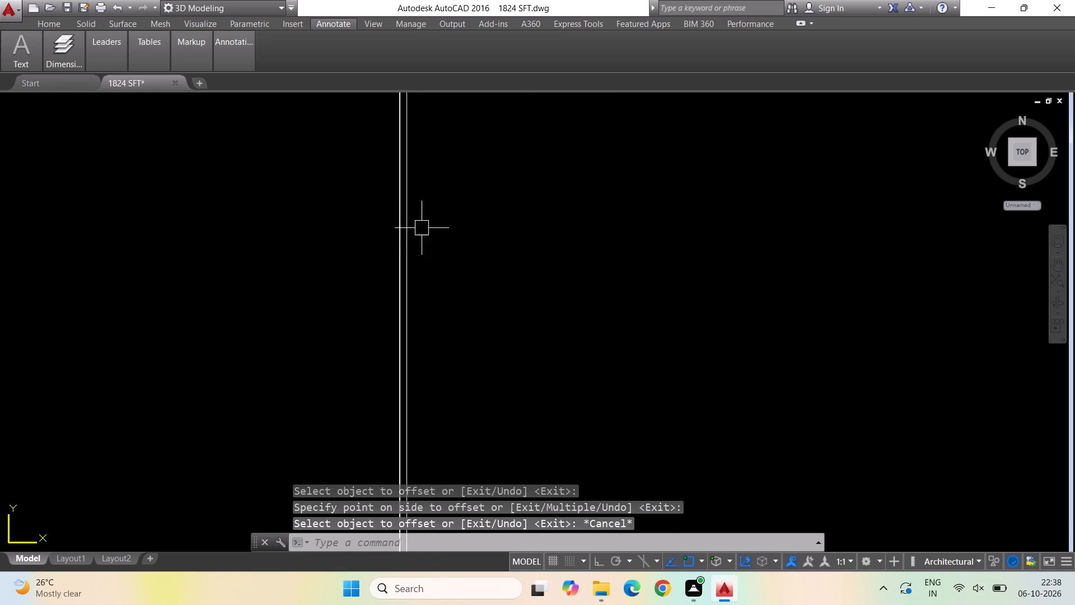
scroll(471, 228, down, 6)
scroll(386, 228, down, 1)
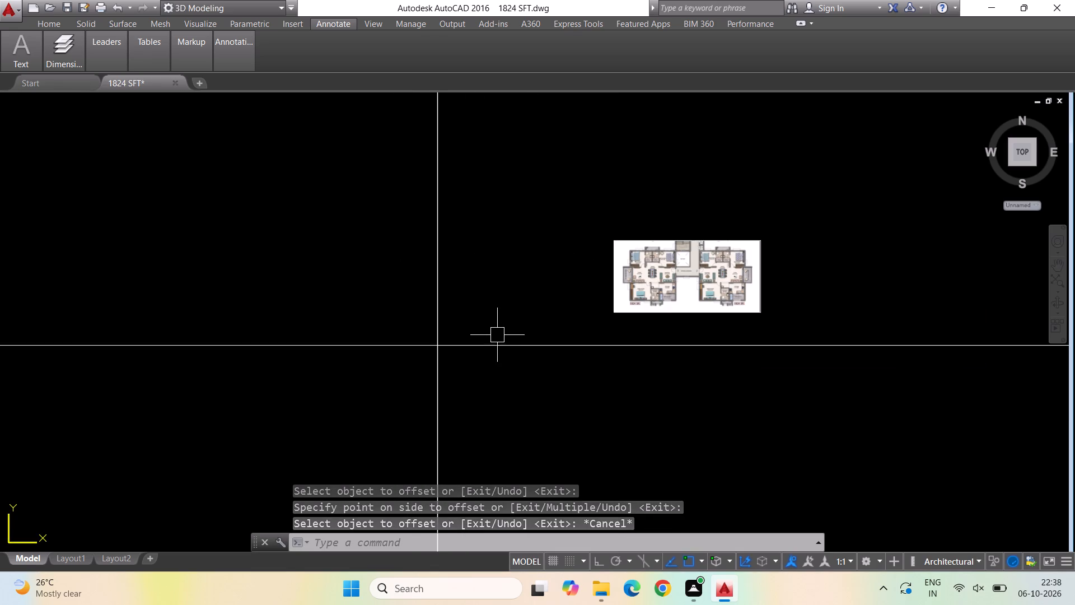
click(498, 341)
key(Delete)
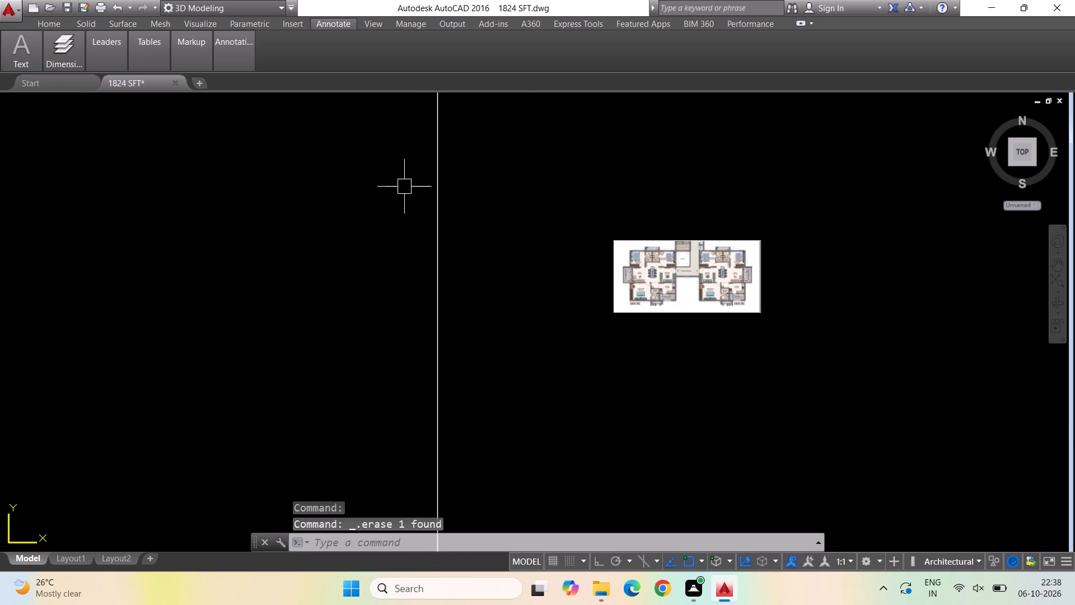
Delete the enlarged floor plan image from the drawing.
scroll(422, 184, up, 3)
scroll(481, 204, up, 3)
scroll(65, 220, down, 2)
scroll(175, 218, down, 3)
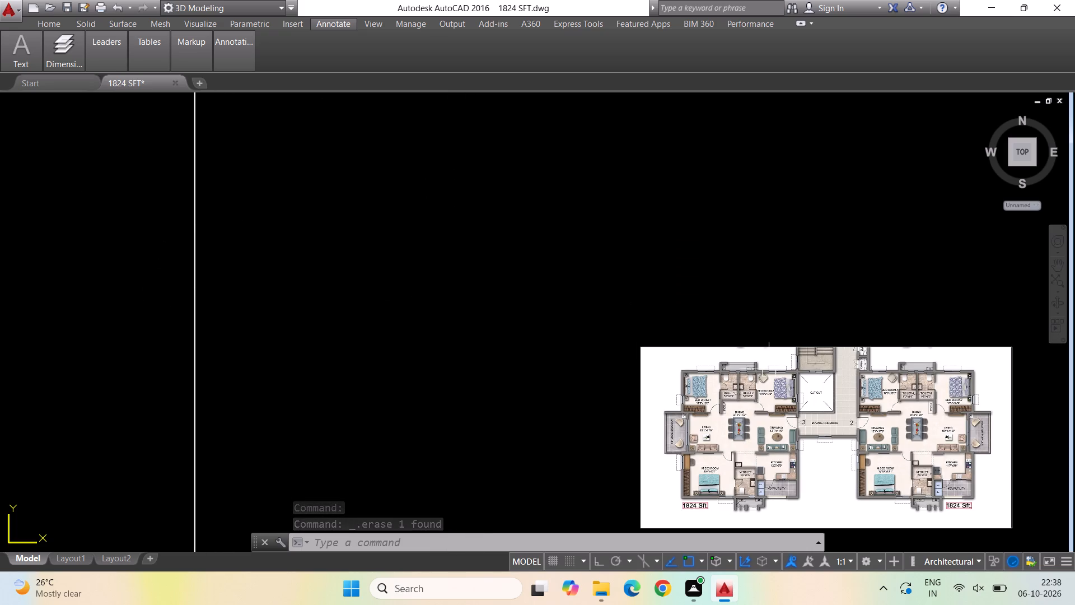
click(746, 347)
key(Delete)
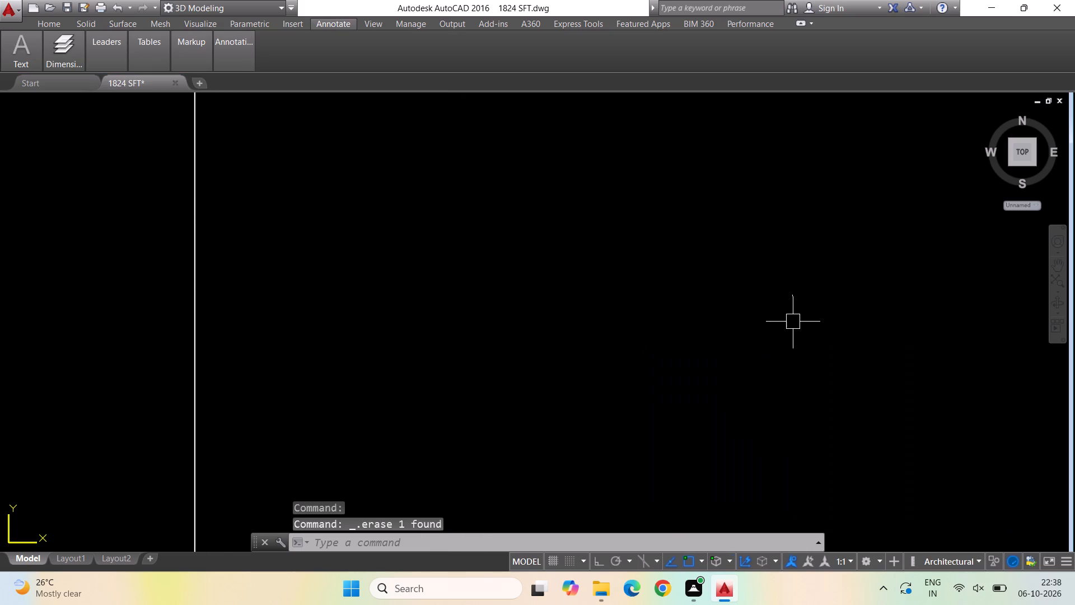
Examine the vertical construction lines up close, including the spacing of the 9" wall pair and the 11' offset line.
scroll(793, 321, down, 1)
scroll(415, 291, up, 10)
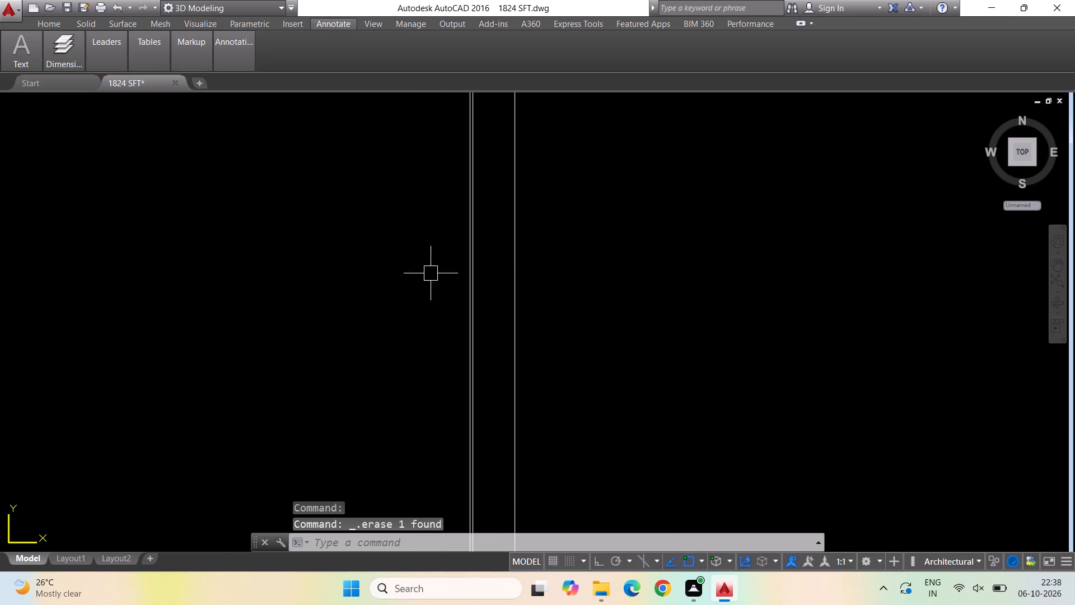
scroll(507, 260, up, 5)
scroll(765, 283, down, 1)
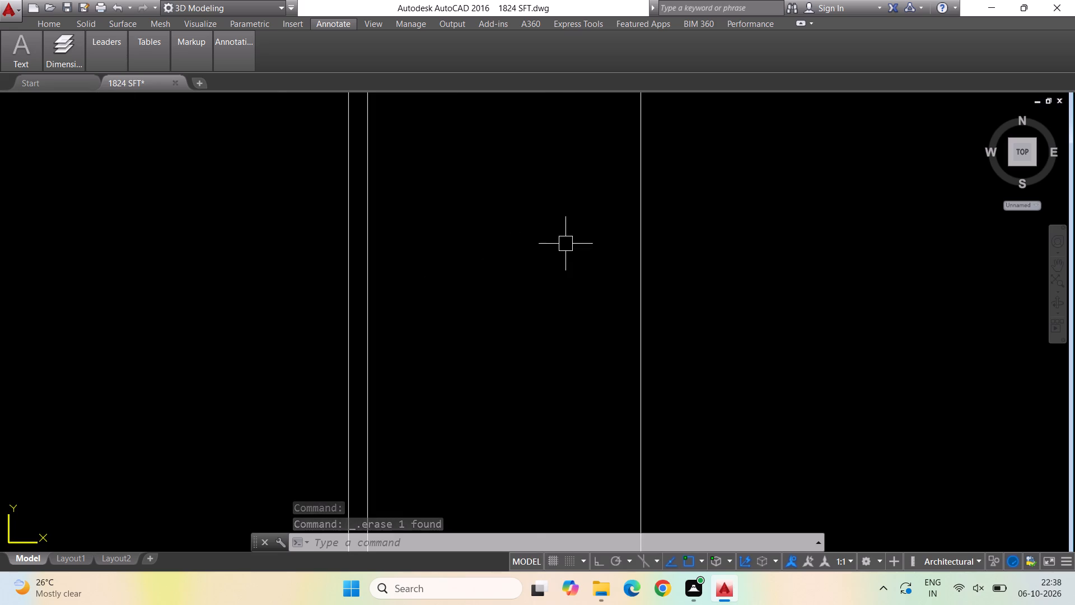
scroll(517, 238, up, 1)
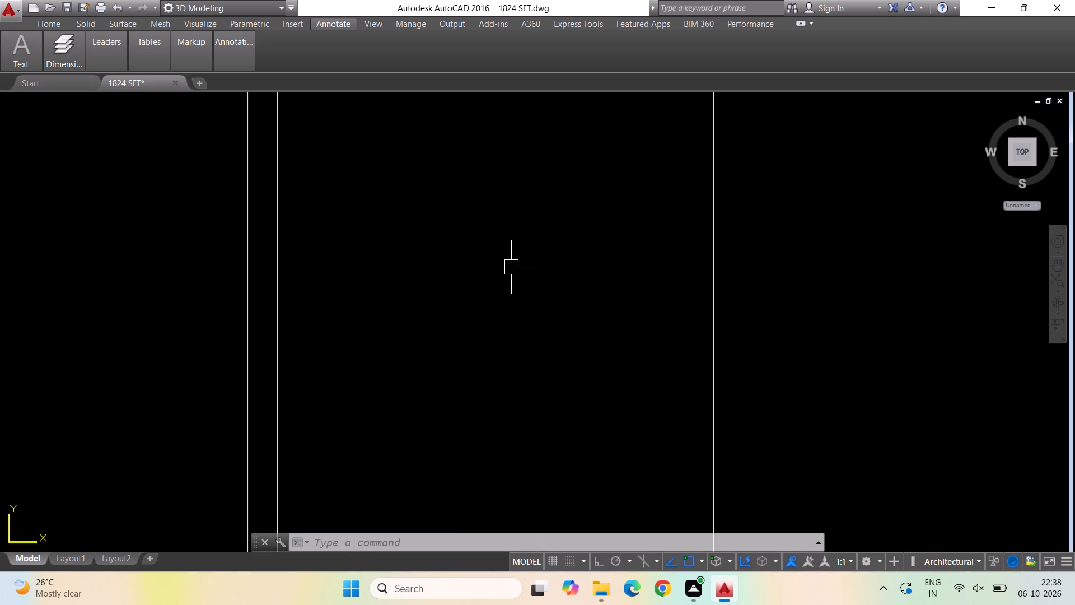
scroll(511, 267, down, 1)
scroll(519, 299, up, 2)
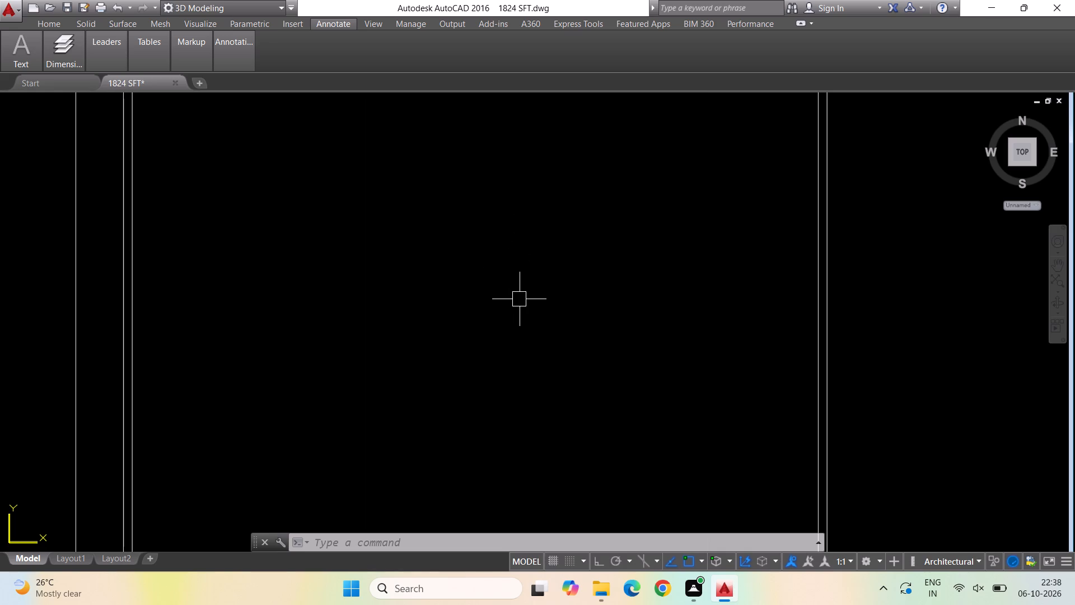
scroll(519, 299, up, 2)
scroll(519, 299, down, 3)
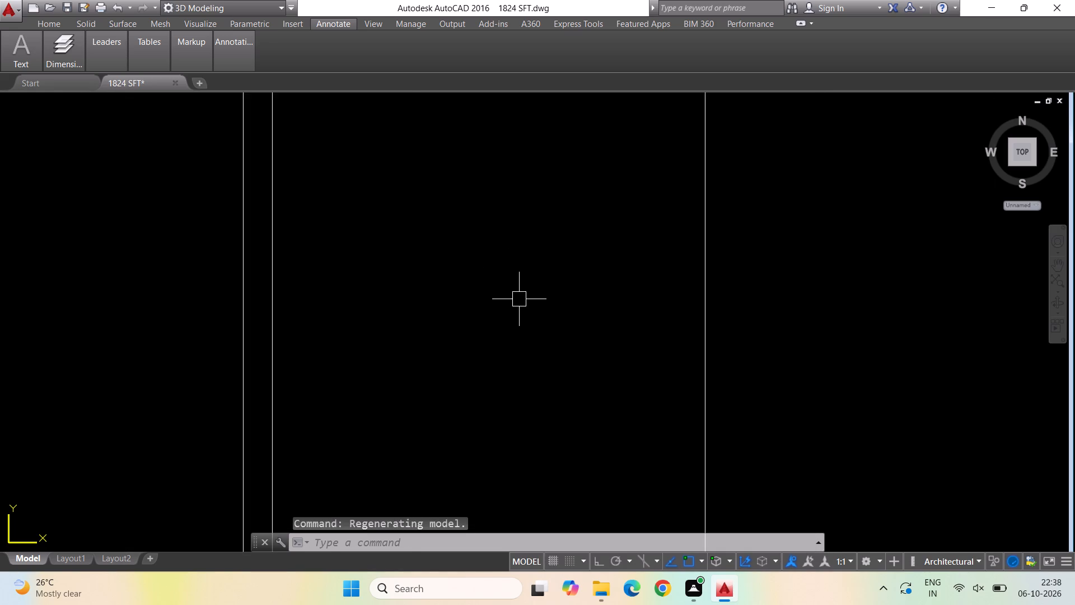
scroll(519, 299, down, 2)
scroll(519, 299, up, 3)
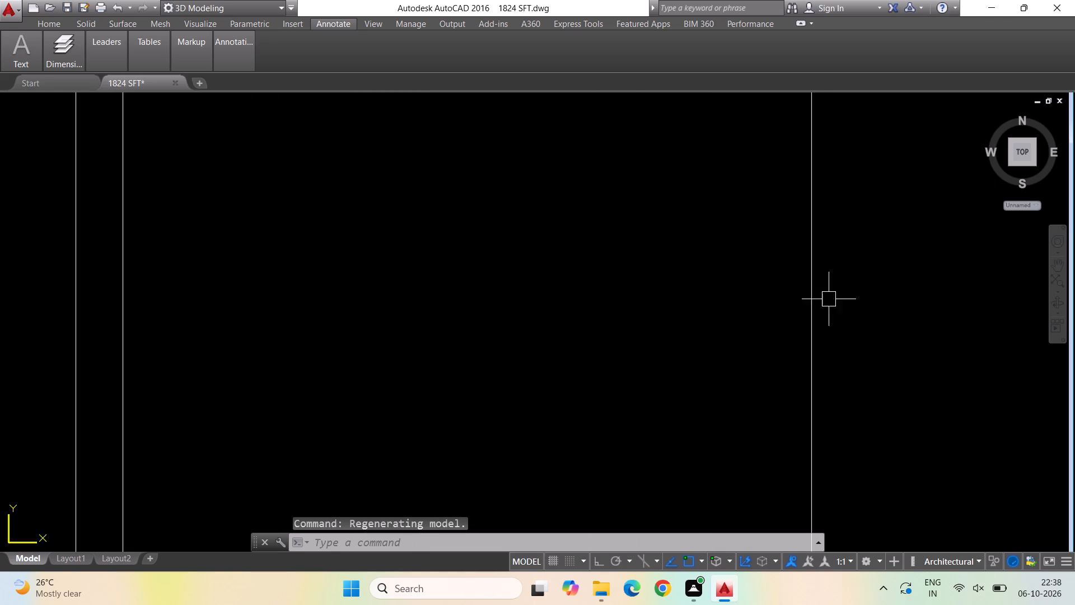
scroll(810, 311, up, 11)
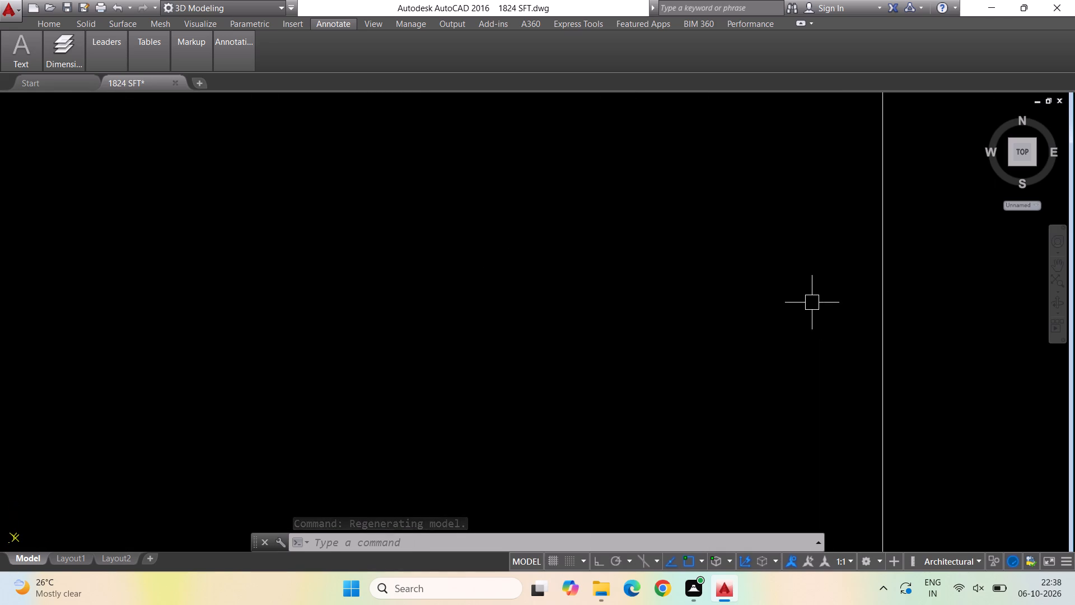
scroll(894, 314, up, 3)
scroll(848, 315, up, 6)
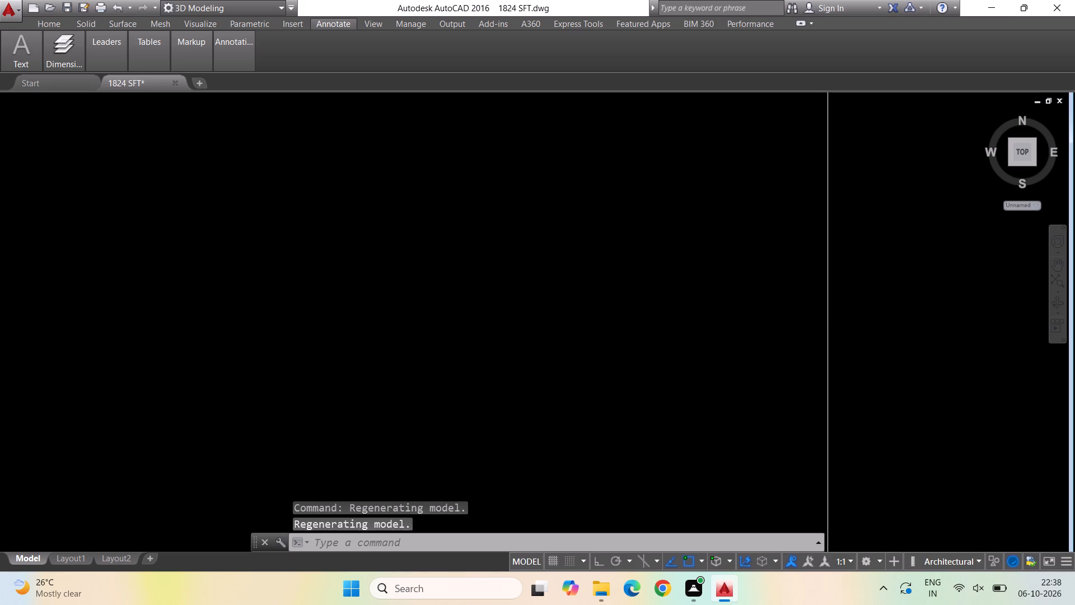
scroll(838, 351, down, 4)
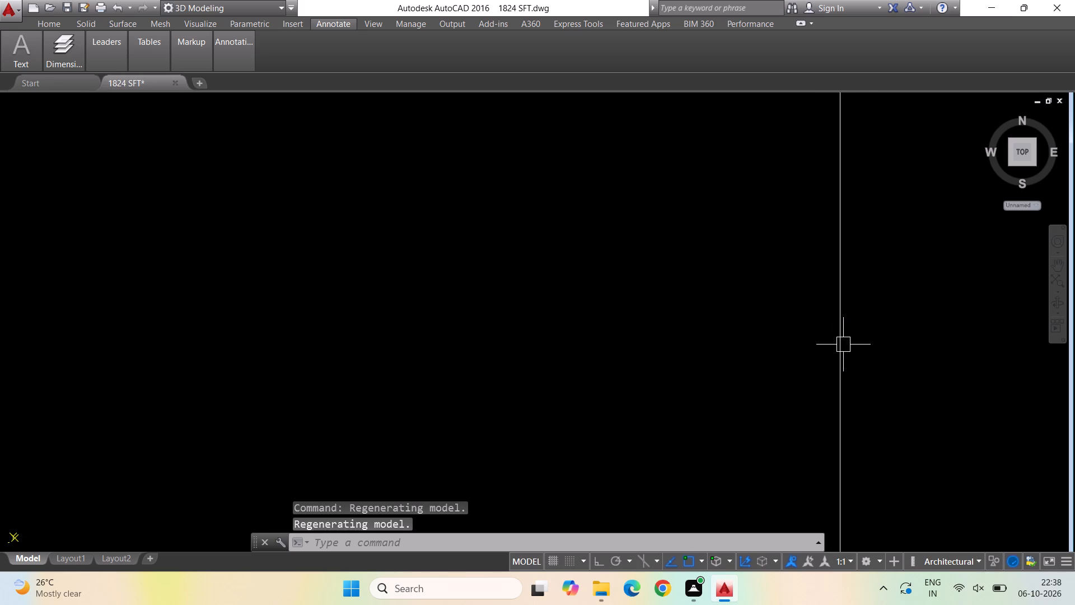
scroll(843, 345, down, 2)
scroll(820, 324, up, 3)
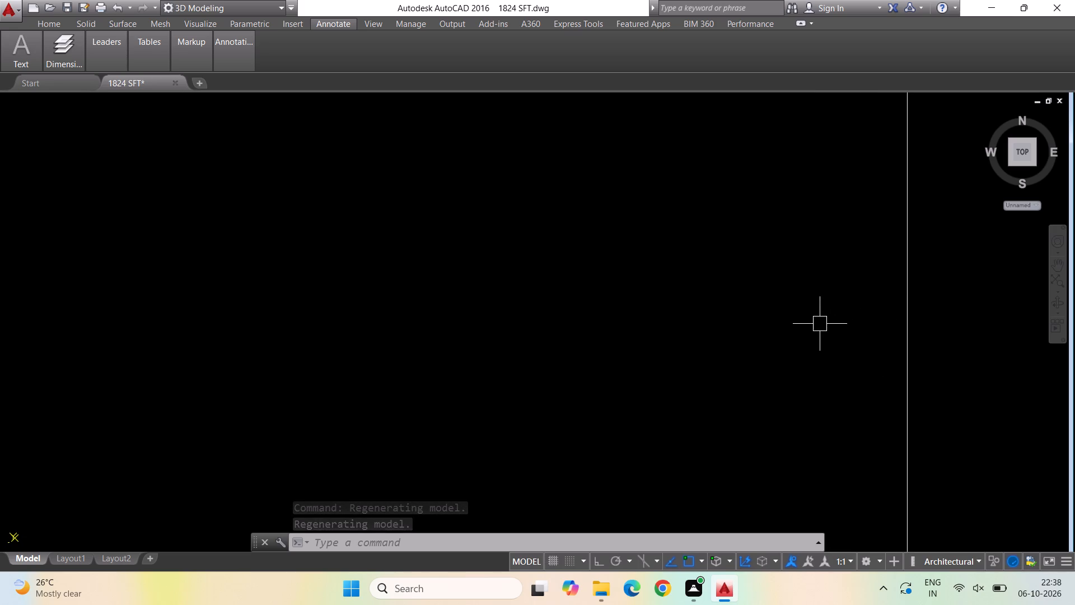
scroll(820, 324, down, 3)
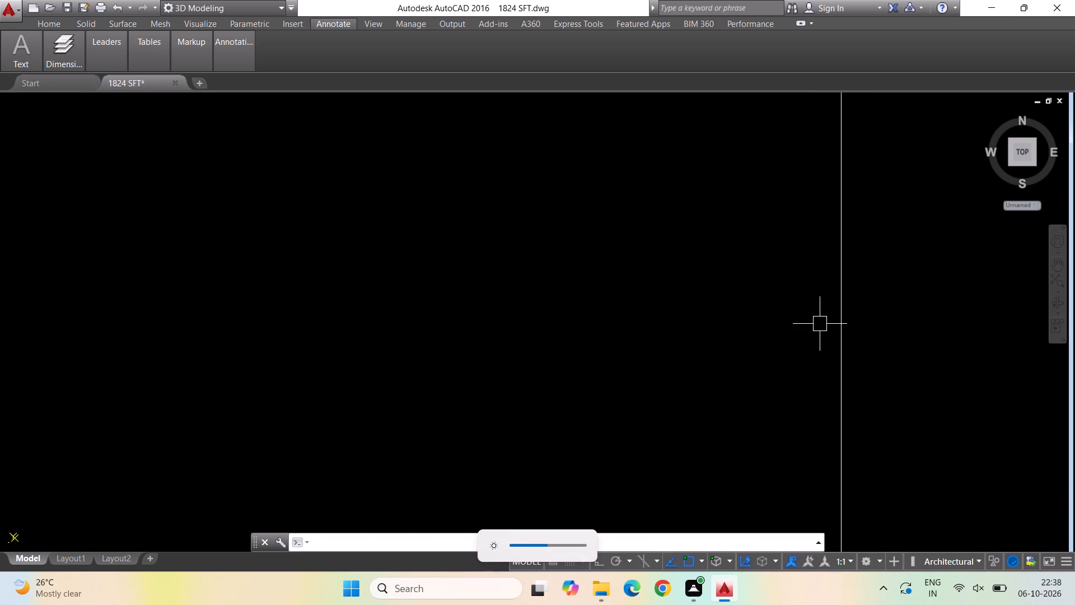
scroll(822, 319, down, 5)
scroll(895, 332, down, 6)
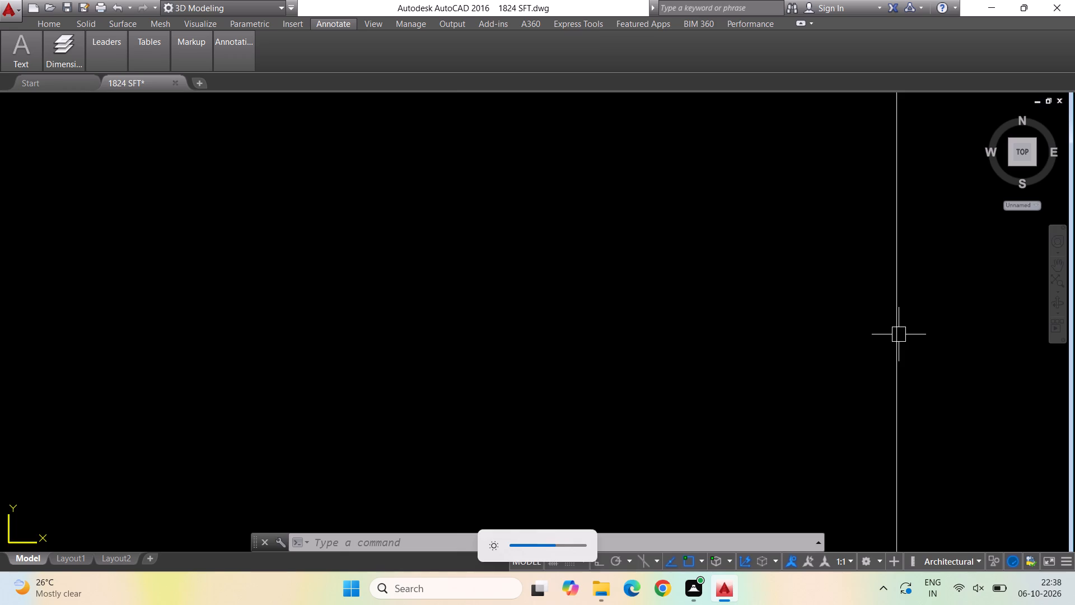
scroll(899, 334, down, 5)
scroll(649, 312, up, 1)
scroll(327, 310, down, 1)
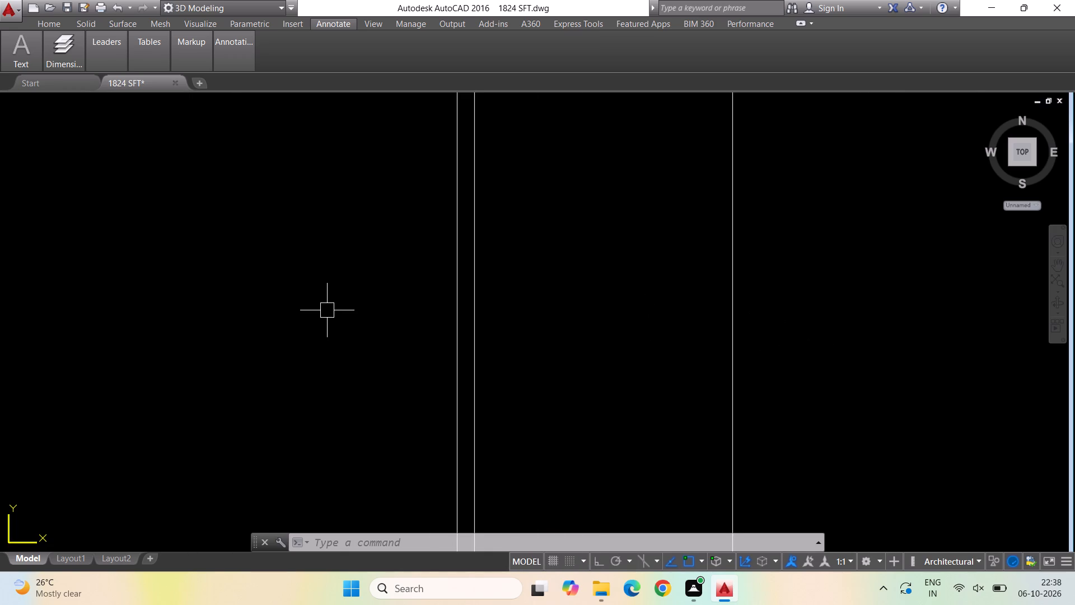
scroll(327, 310, down, 1)
scroll(439, 302, up, 2)
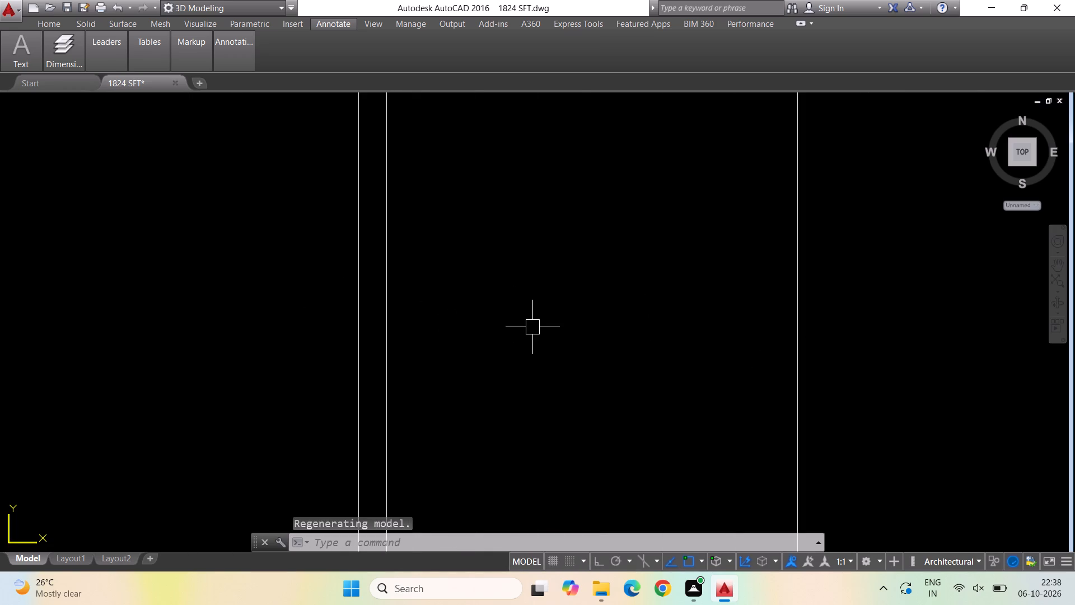
Draw a new horizontal construction line crossing the three vertical construction lines.
key(Escape)
text(xl)
key(Return)
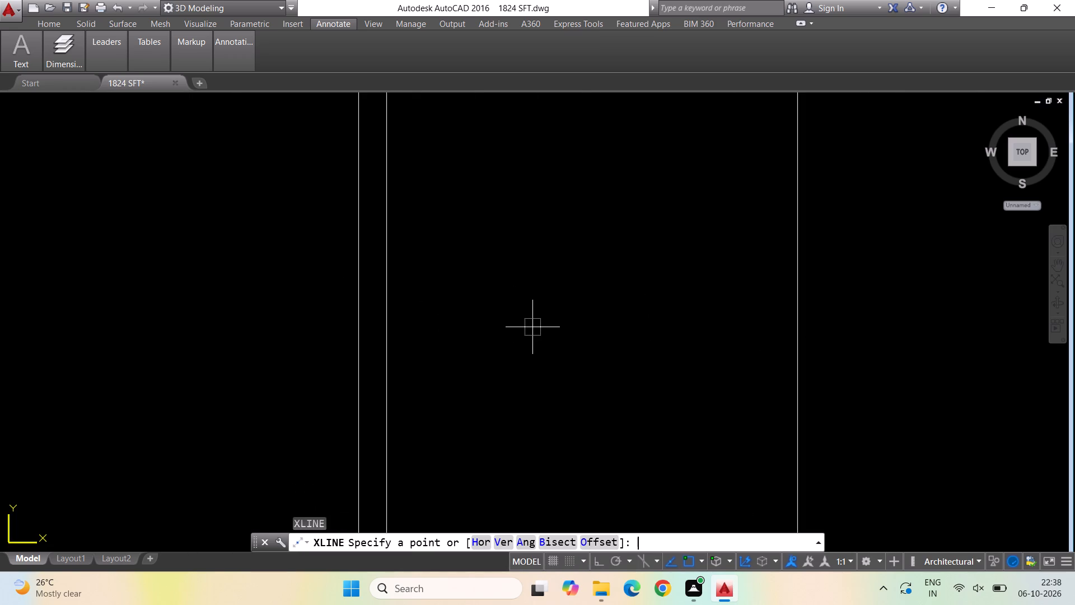
key(h)
key(Return)
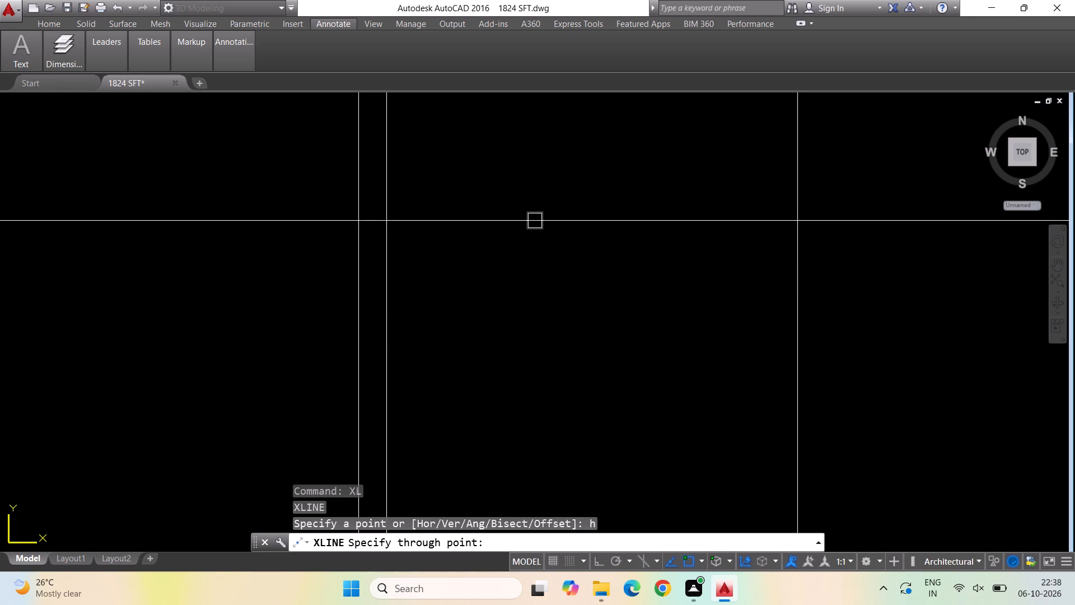
click(537, 217)
key(Escape)
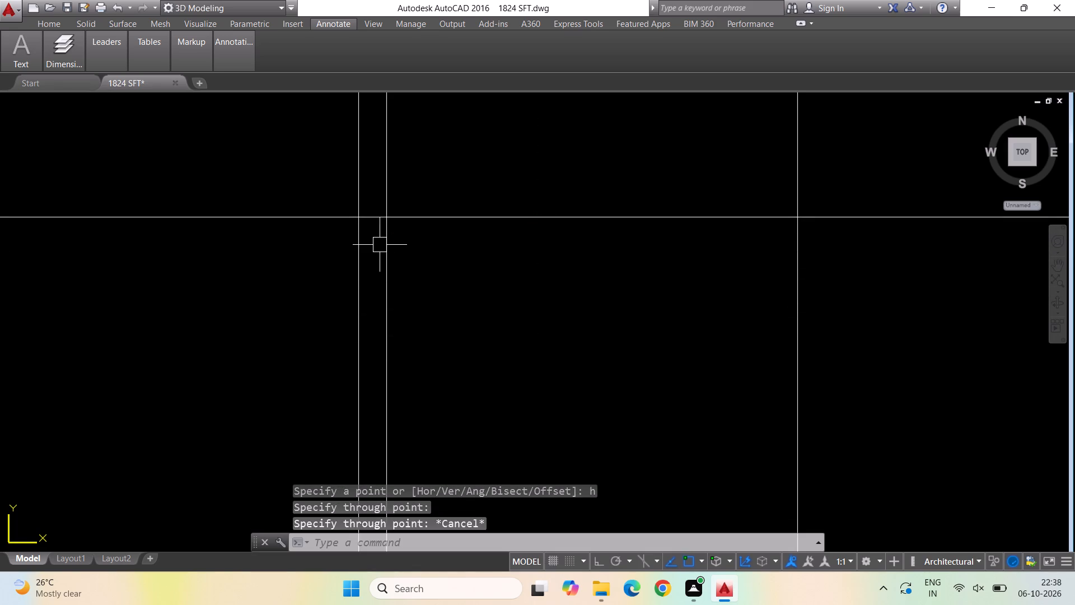
Copy the image file 1824 SFT.png from the 6TH folder in File Explorer and return to the AutoCAD drawing.
scroll(378, 247, up, 2)
scroll(320, 254, down, 3)
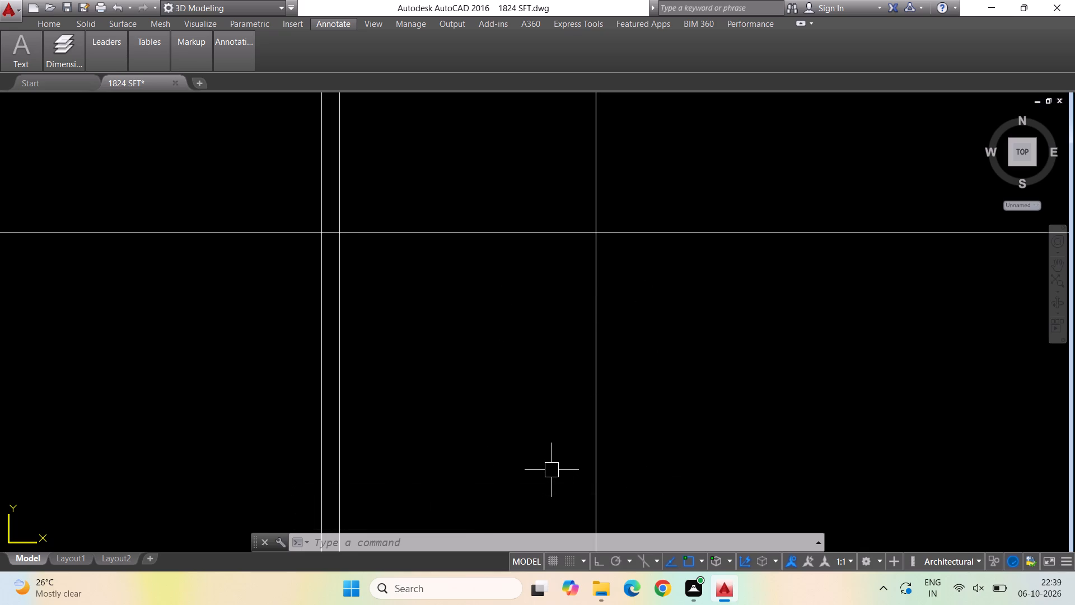
key(alt+Tab)
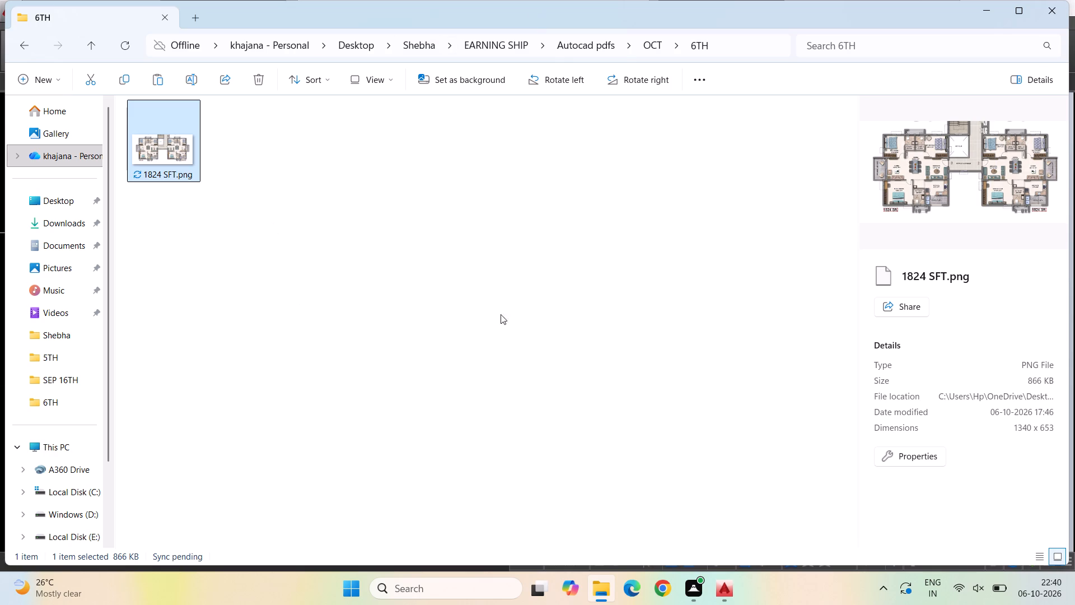
right_click(177, 145)
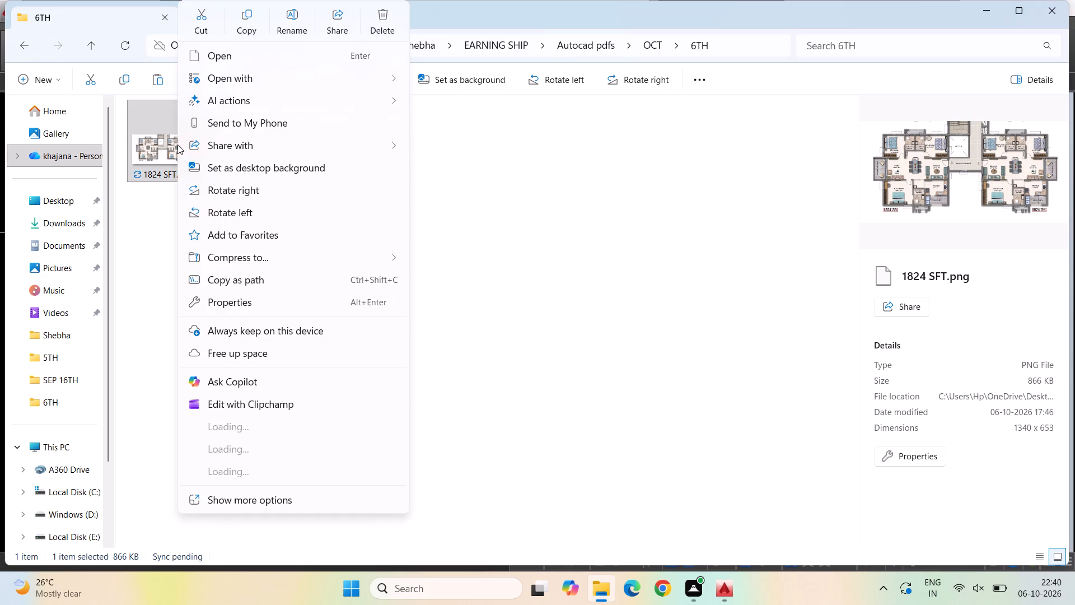
click(254, 21)
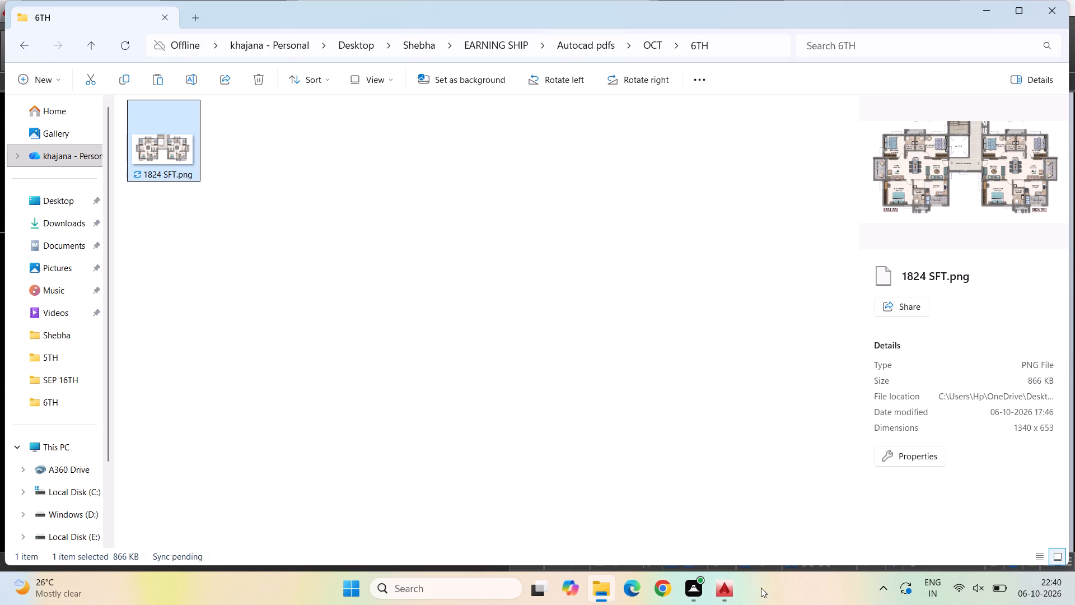
click(727, 597)
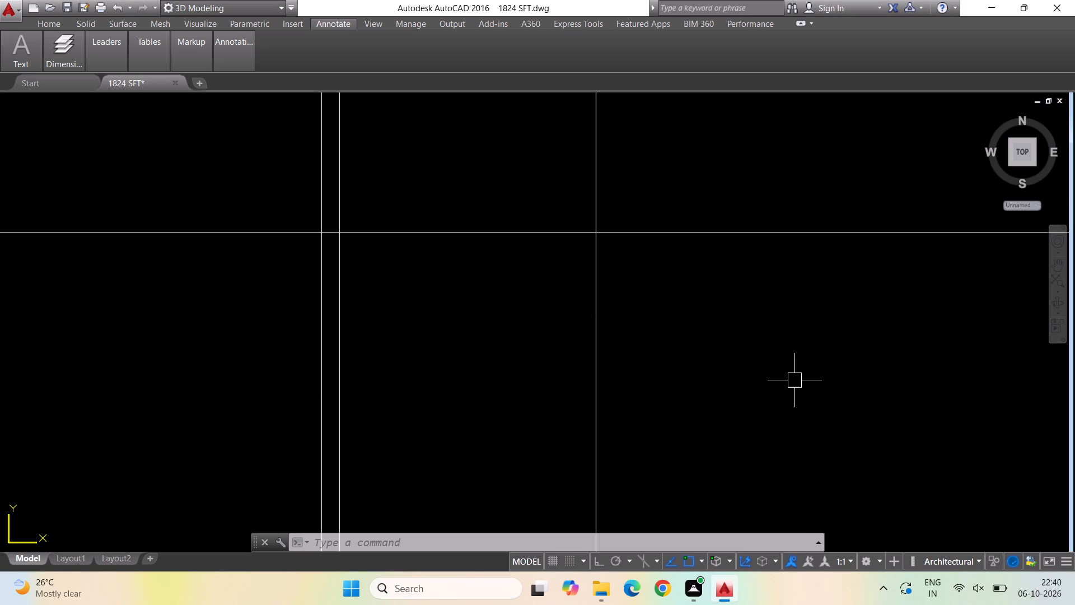
Paste the 1824 SFT.png image just beyond the 11' offset line, with a picked scale and 0° rotation using Ortho.
key(ctrl+v)
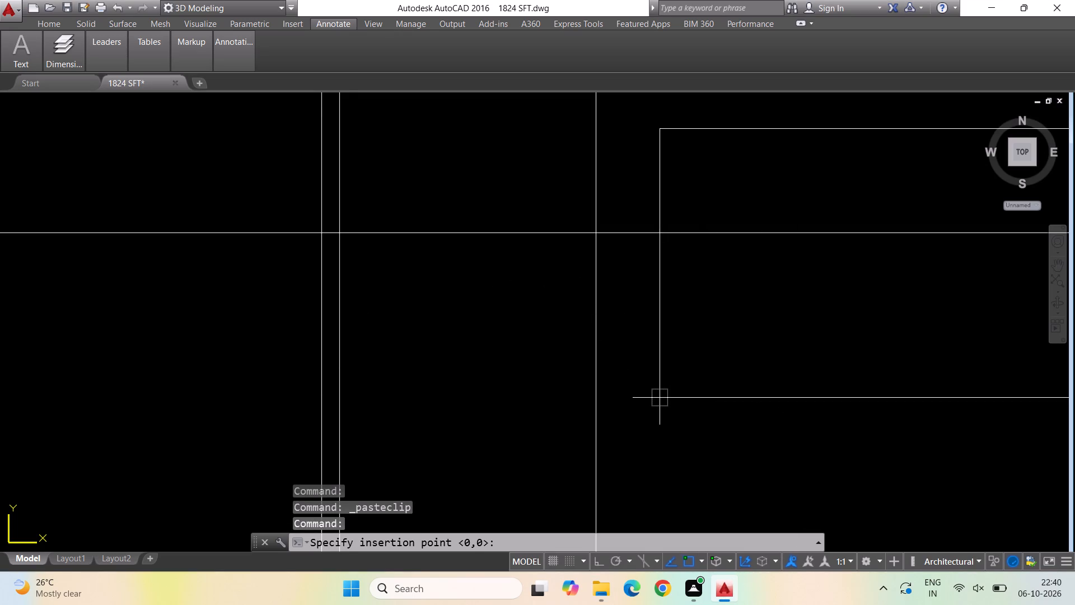
click(625, 373)
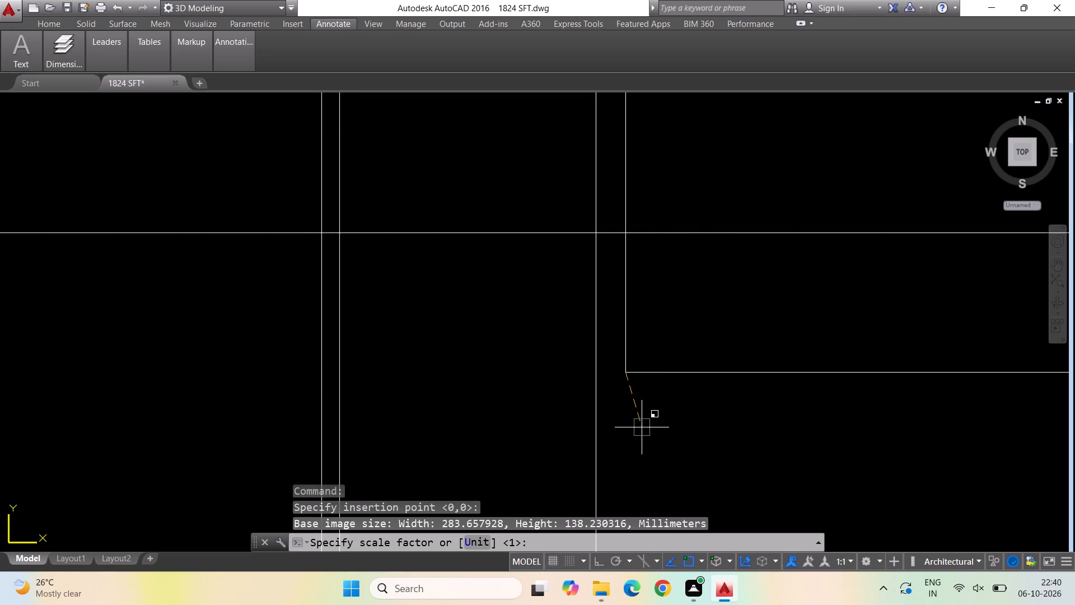
click(627, 403)
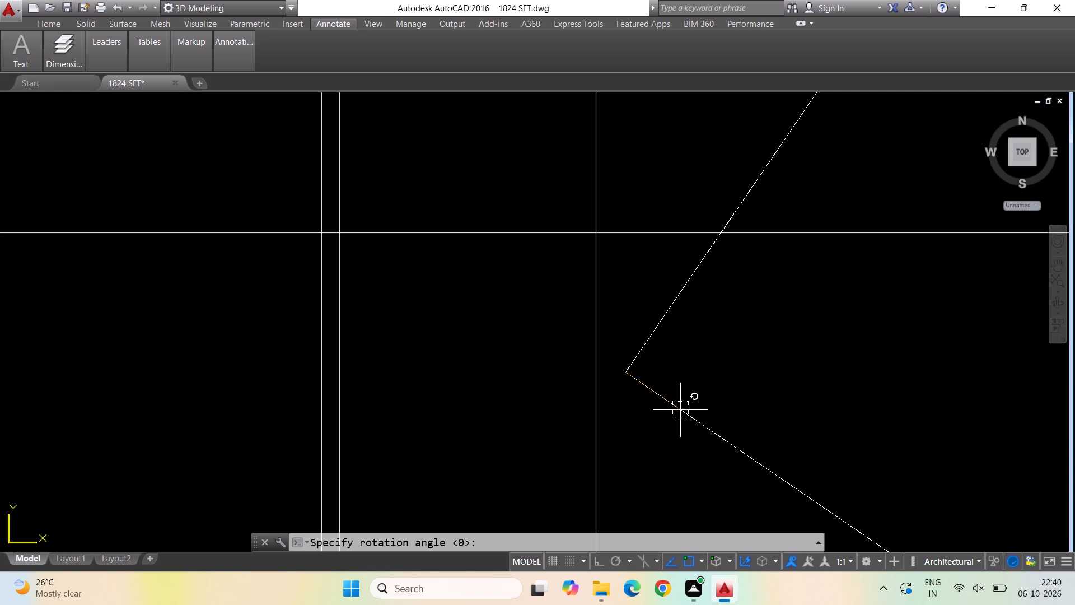
key(F8)
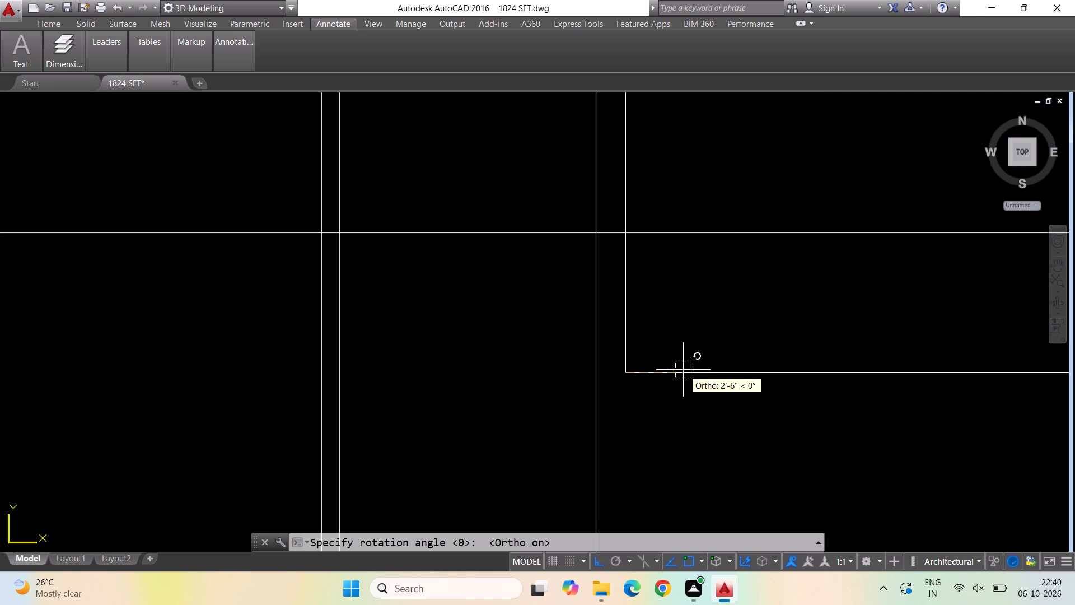
click(683, 370)
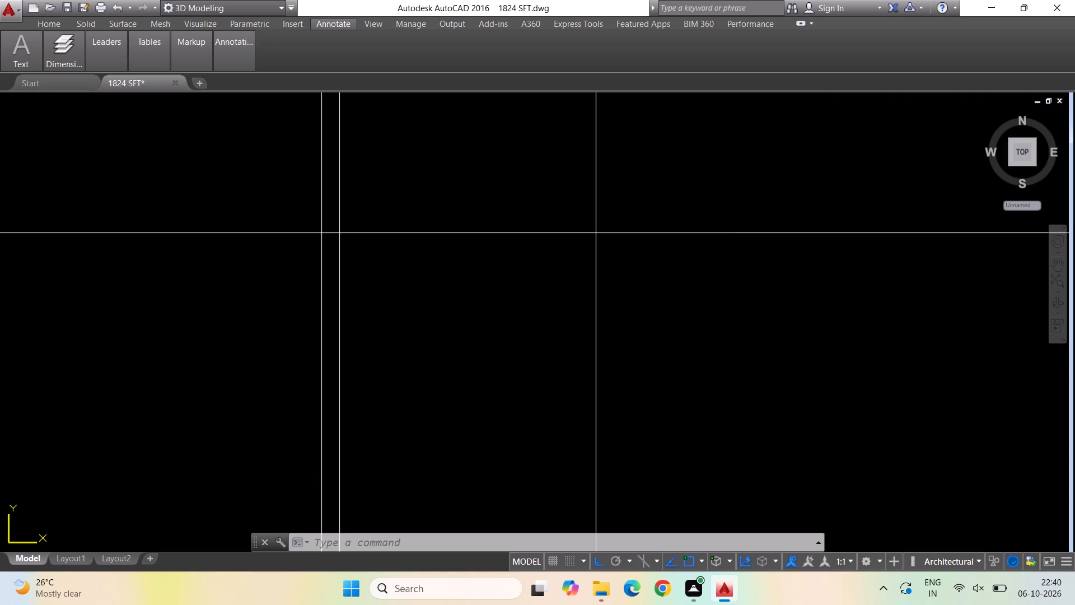
key(Return)
scroll(614, 333, down, 2)
scroll(1065, 256, down, 1)
scroll(582, 255, down, 2)
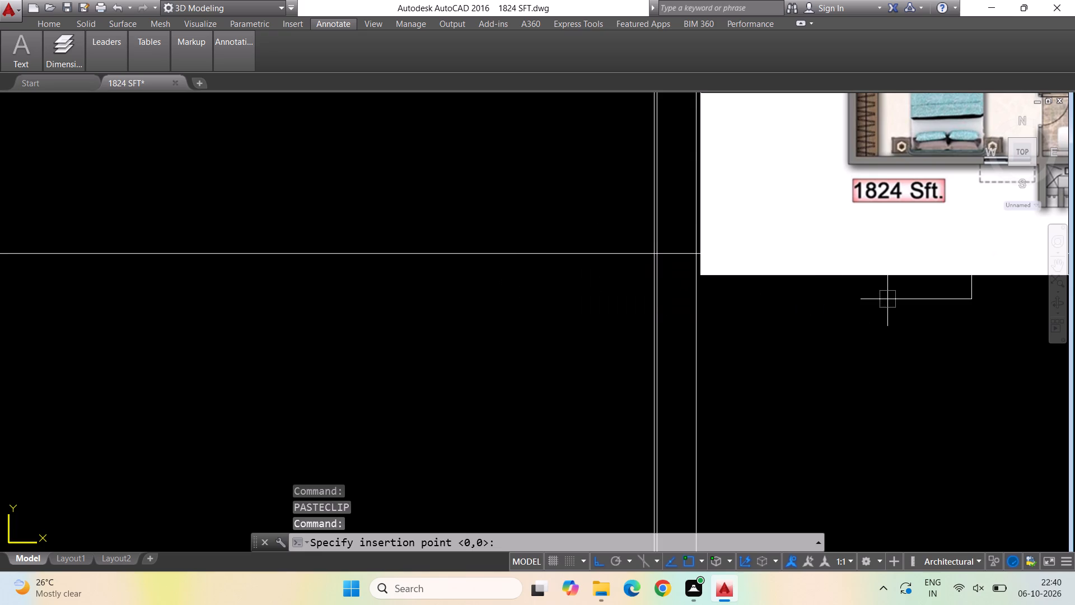
key(Escape)
Scale the floor plan image from its lower-left corner by reference along its bottom edge, to slightly over a third of its width.
scroll(366, 282, down, 2)
scroll(502, 257, up, 3)
scroll(452, 256, up, 2)
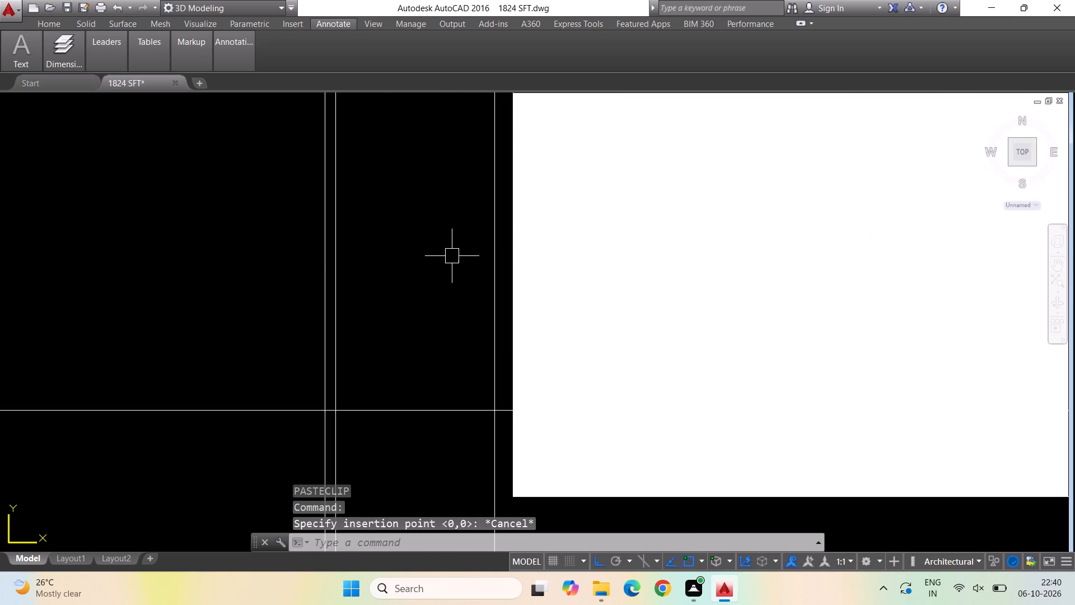
click(643, 499)
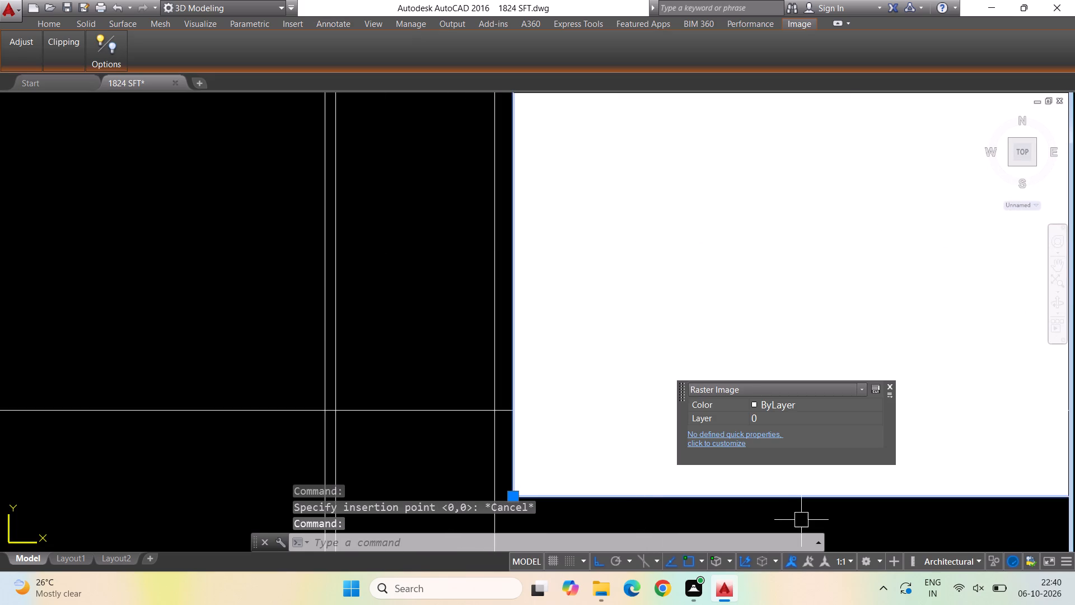
text(scale)
key(Return)
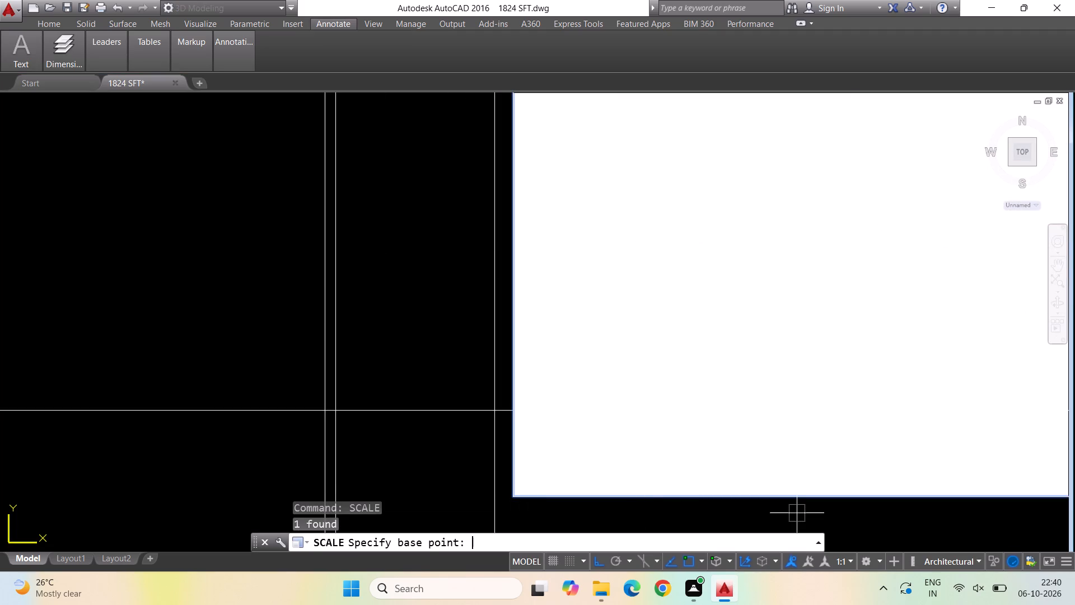
click(514, 501)
click(546, 538)
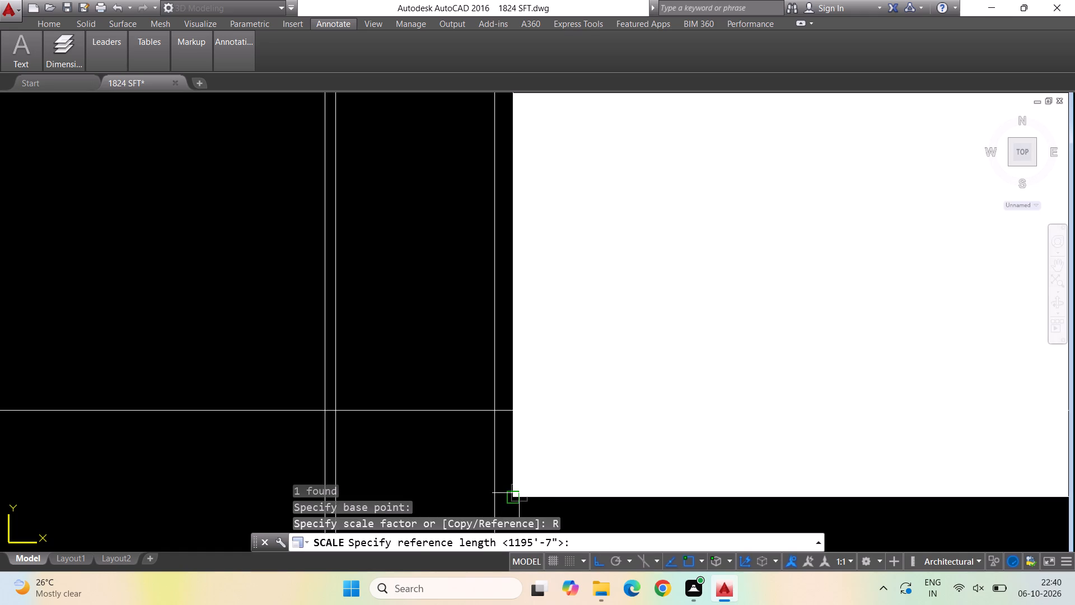
click(517, 493)
scroll(416, 503, down, 2)
scroll(375, 452, down, 2)
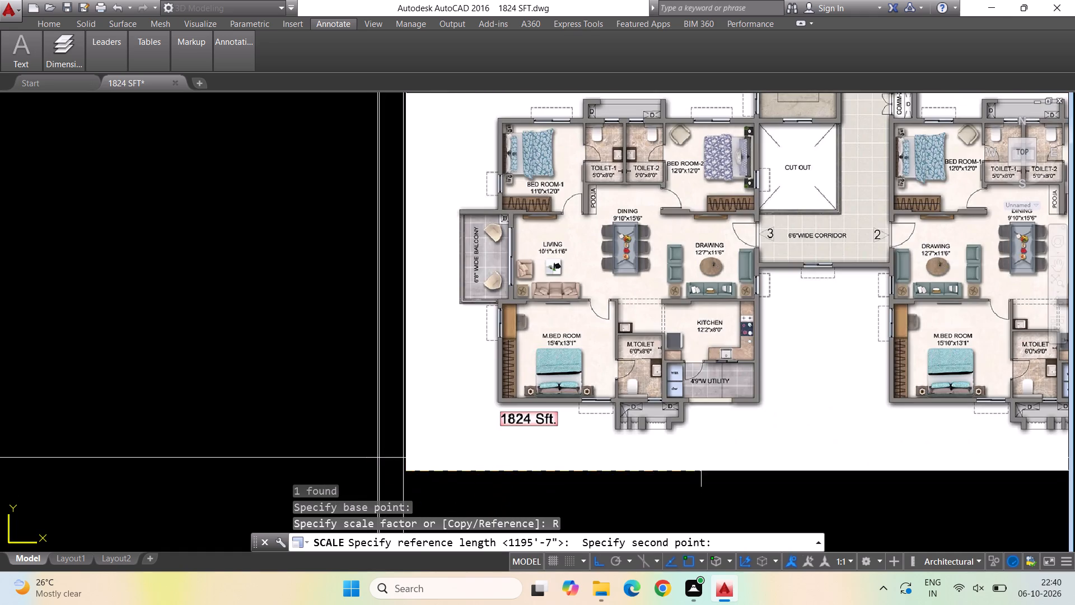
scroll(424, 460, down, 2)
scroll(683, 468, up, 2)
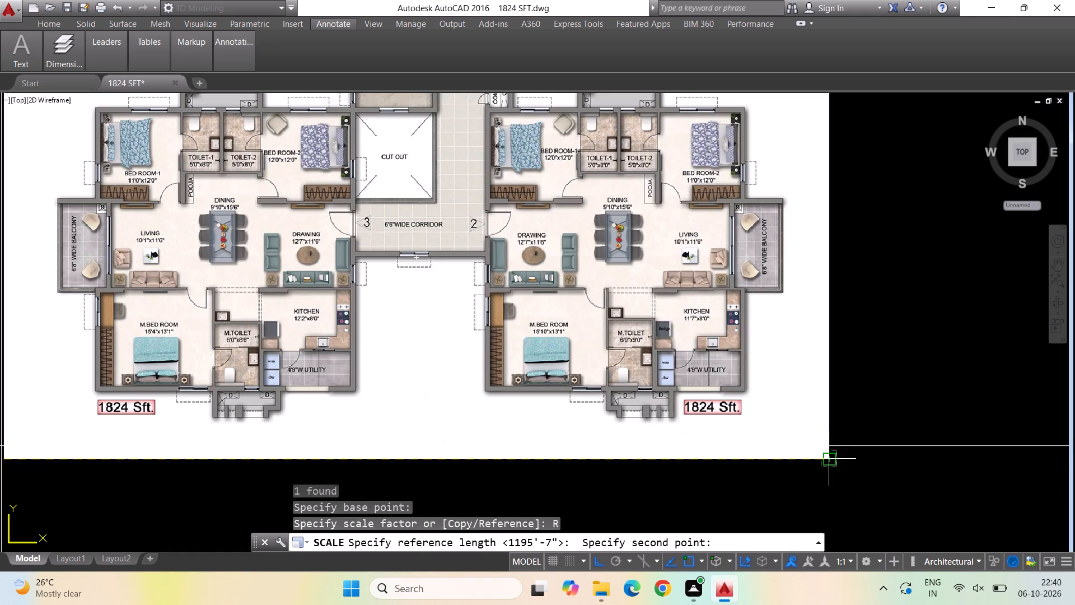
click(824, 457)
scroll(861, 389, down, 2)
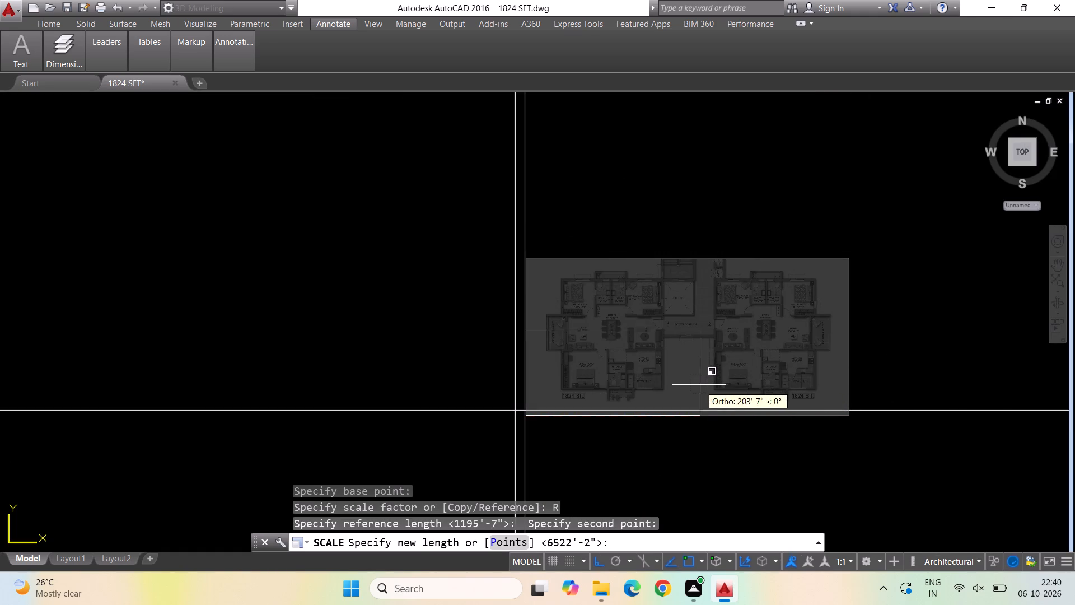
click(642, 381)
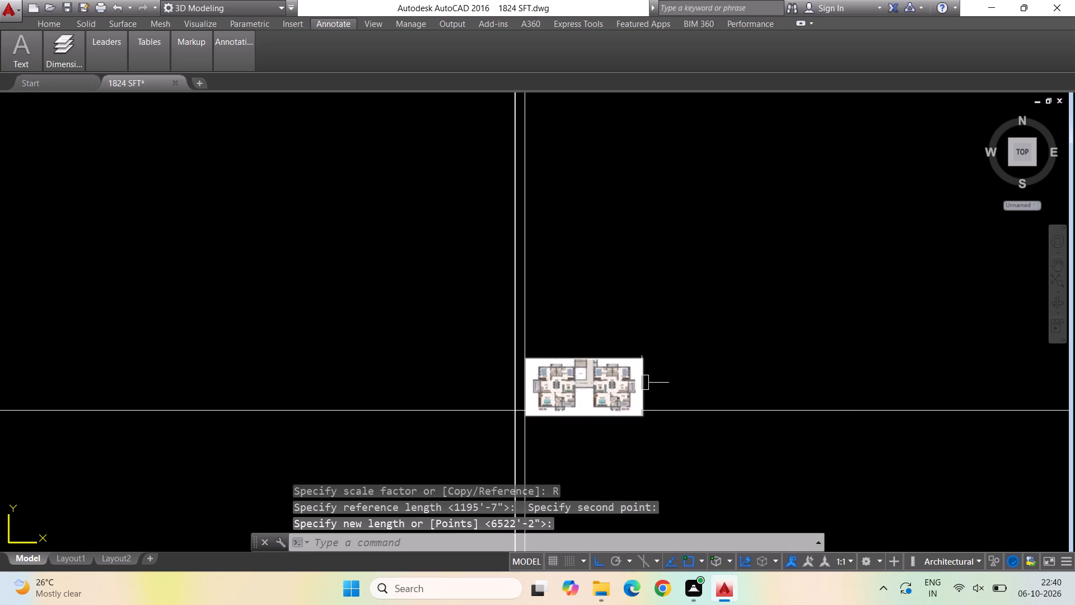
Examine the resized floor plan image against the construction lines and their intersections.
scroll(532, 369, up, 3)
scroll(463, 376, up, 1)
scroll(372, 349, down, 2)
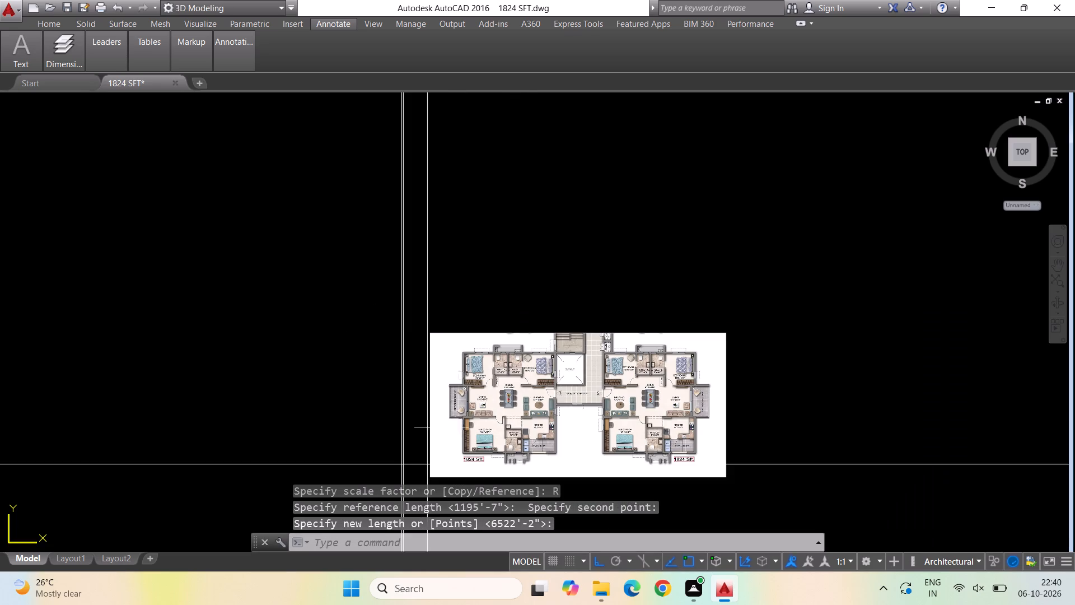
scroll(462, 389, down, 2)
scroll(484, 313, down, 2)
scroll(471, 425, up, 3)
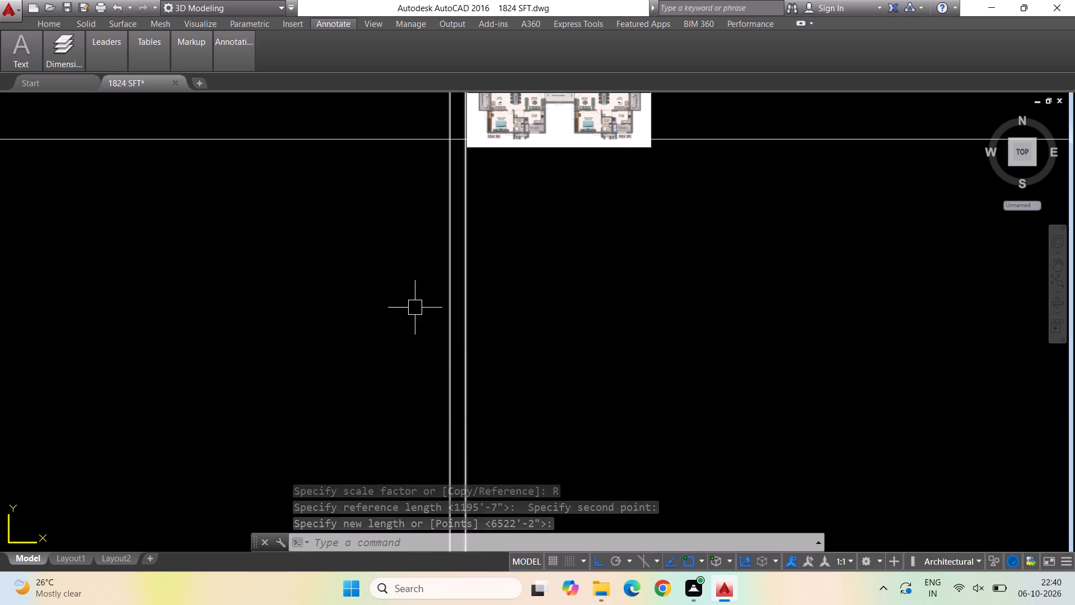
scroll(514, 327, down, 1)
scroll(501, 201, up, 3)
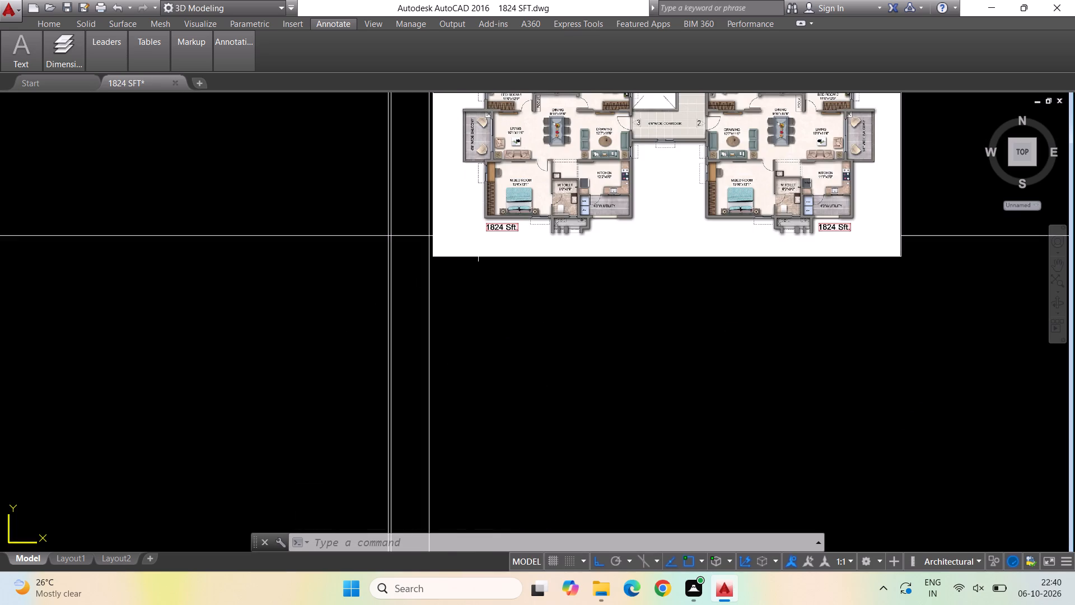
scroll(389, 235, up, 2)
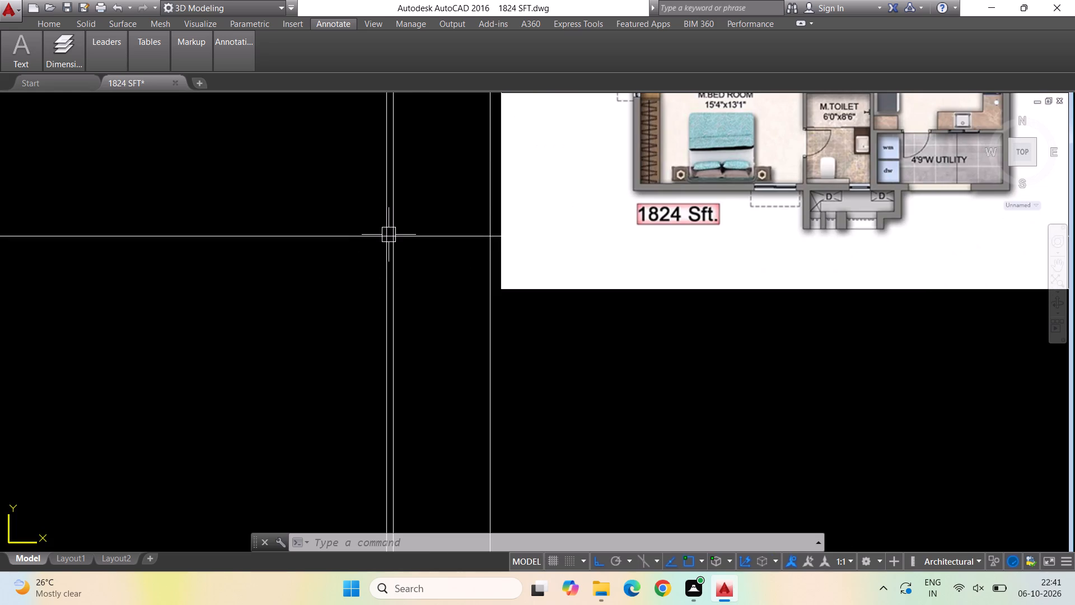
scroll(396, 231, up, 2)
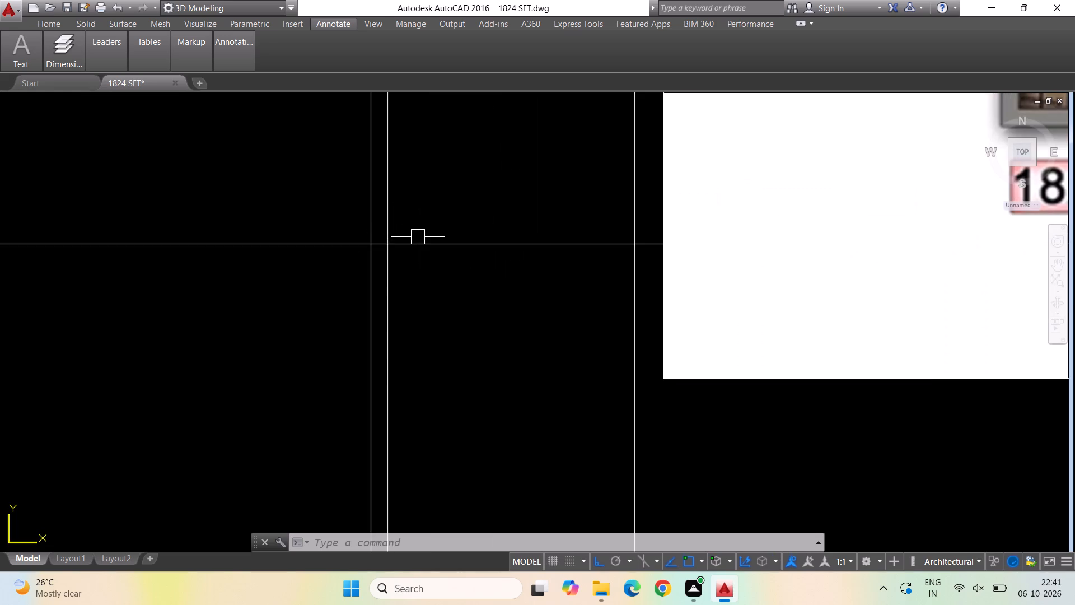
scroll(418, 238, down, 1)
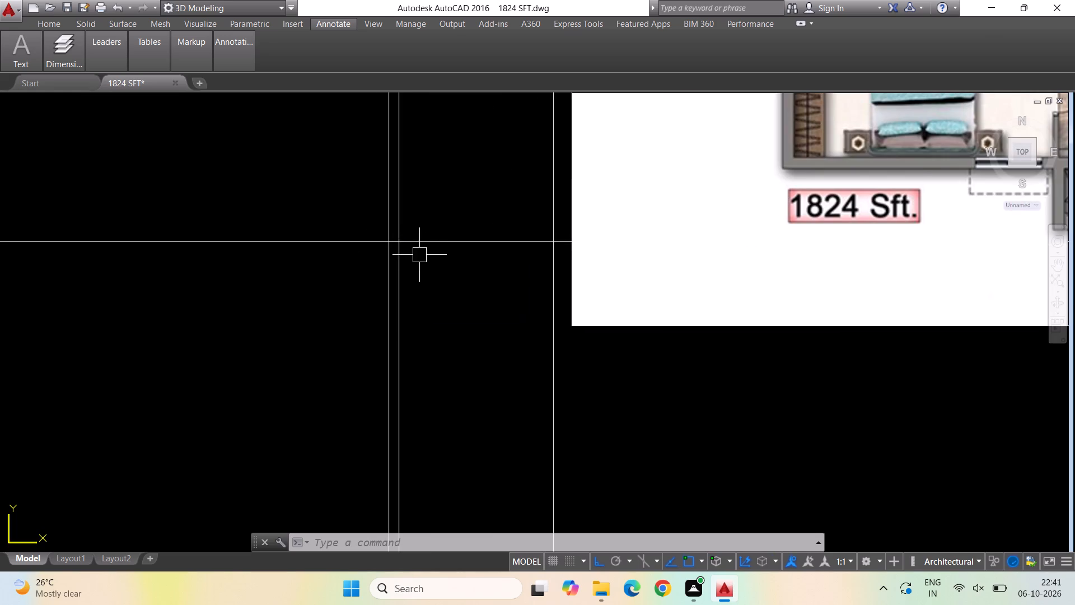
scroll(417, 265, down, 1)
scroll(665, 323, down, 1)
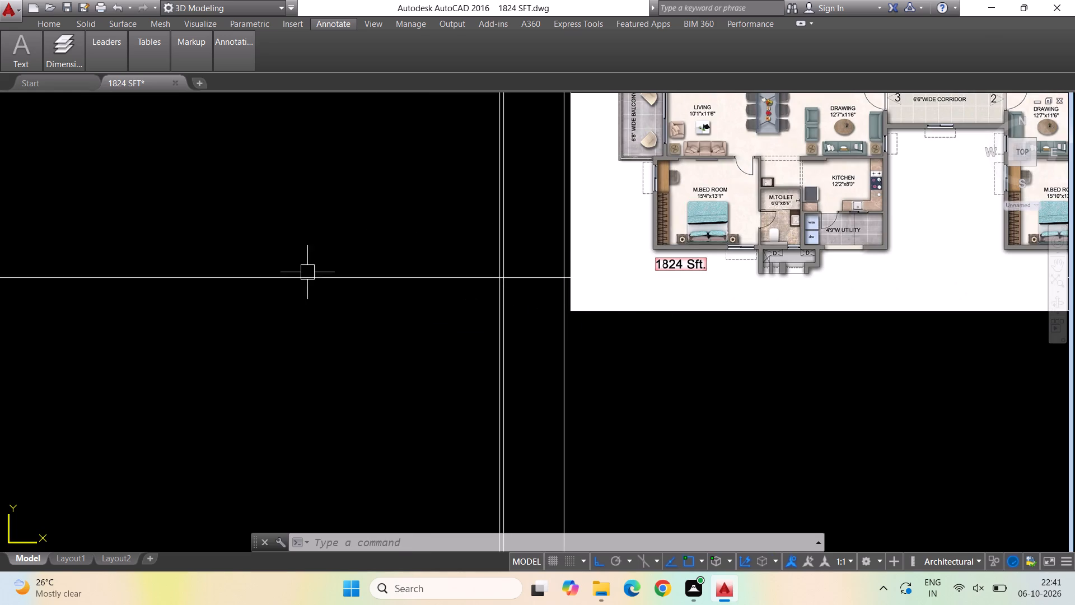
Move the floor plan image horizontally away from the vertical construction lines to leave clear drawing space beside them.
scroll(184, 247, down, 1)
scroll(316, 246, up, 1)
click(633, 309)
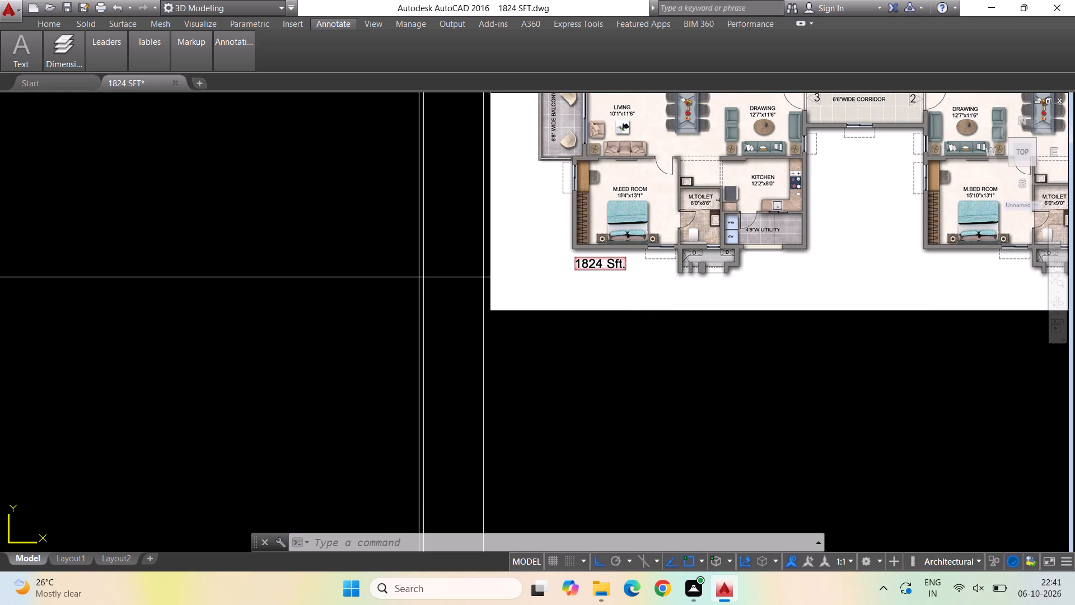
right_click(666, 345)
click(708, 322)
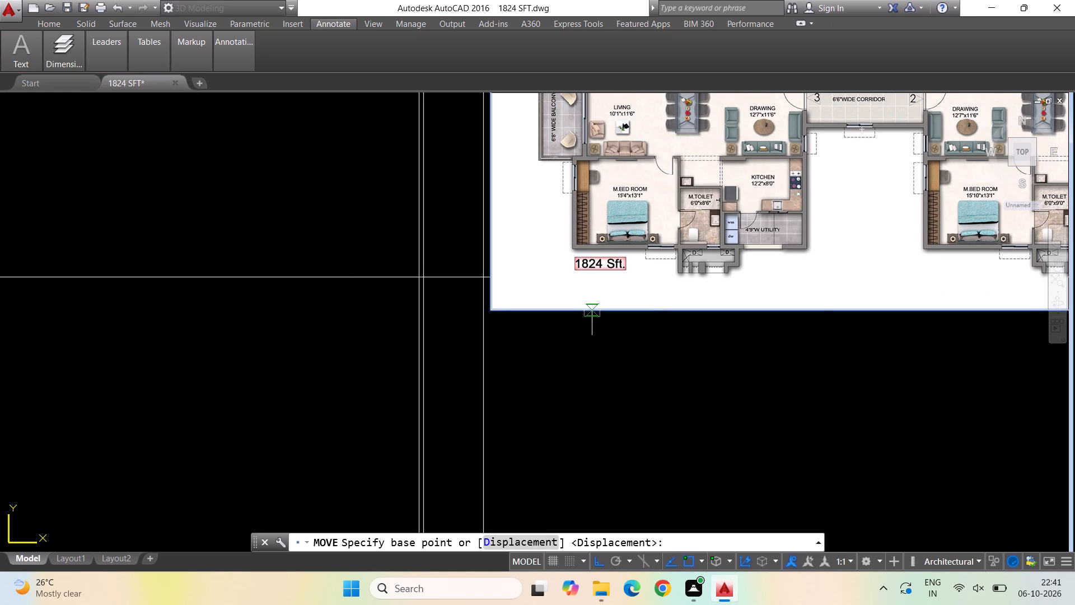
click(649, 315)
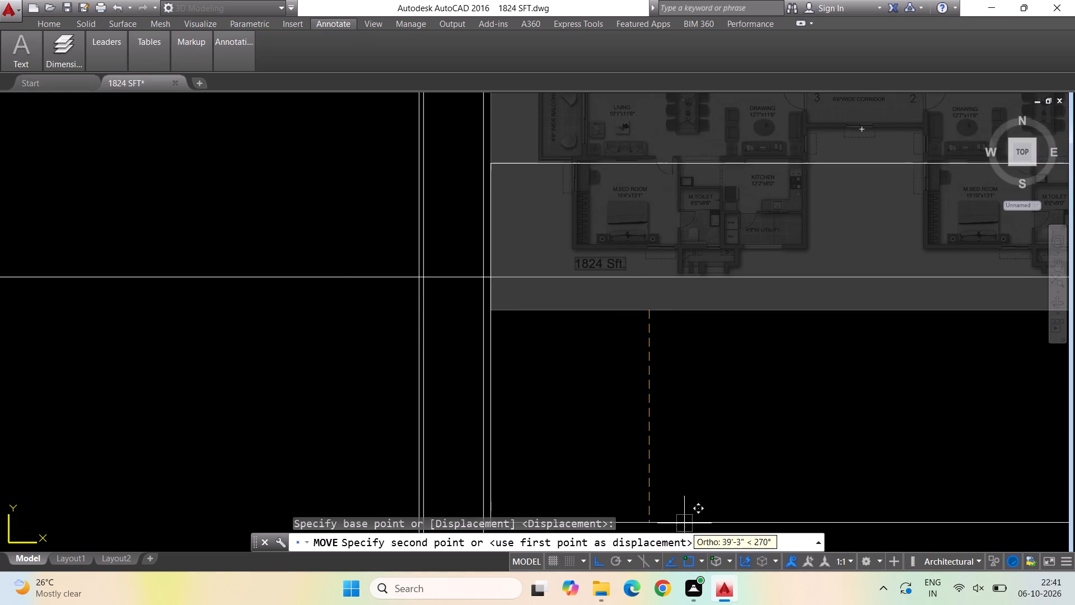
scroll(634, 463, down, 2)
click(770, 506)
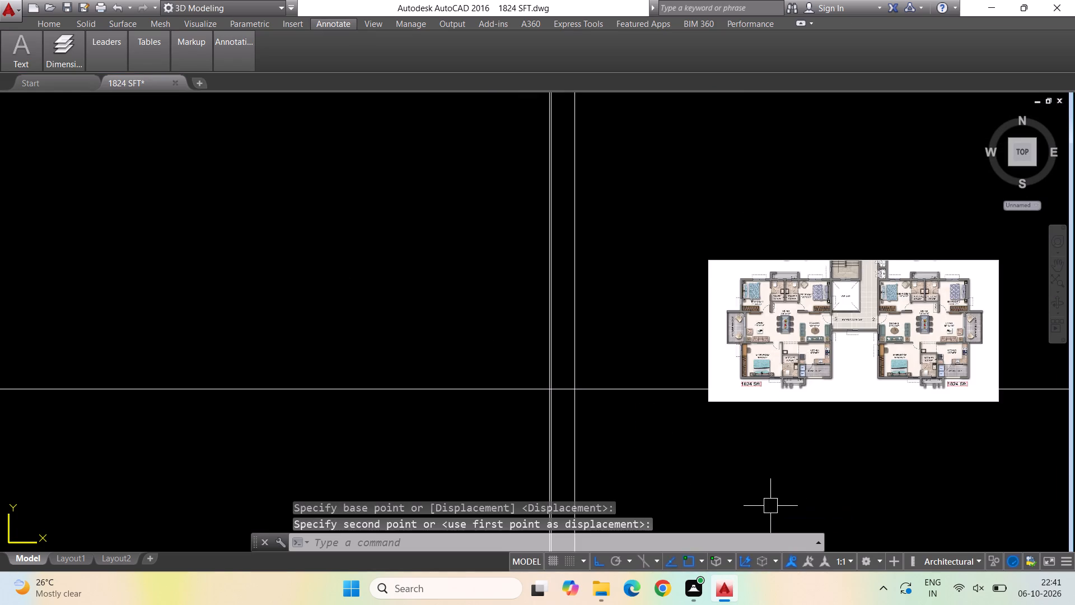
Offset the horizontal construction line 9" upward to form the second face of the horizontal wall.
scroll(527, 360, up, 3)
scroll(169, 326, down, 2)
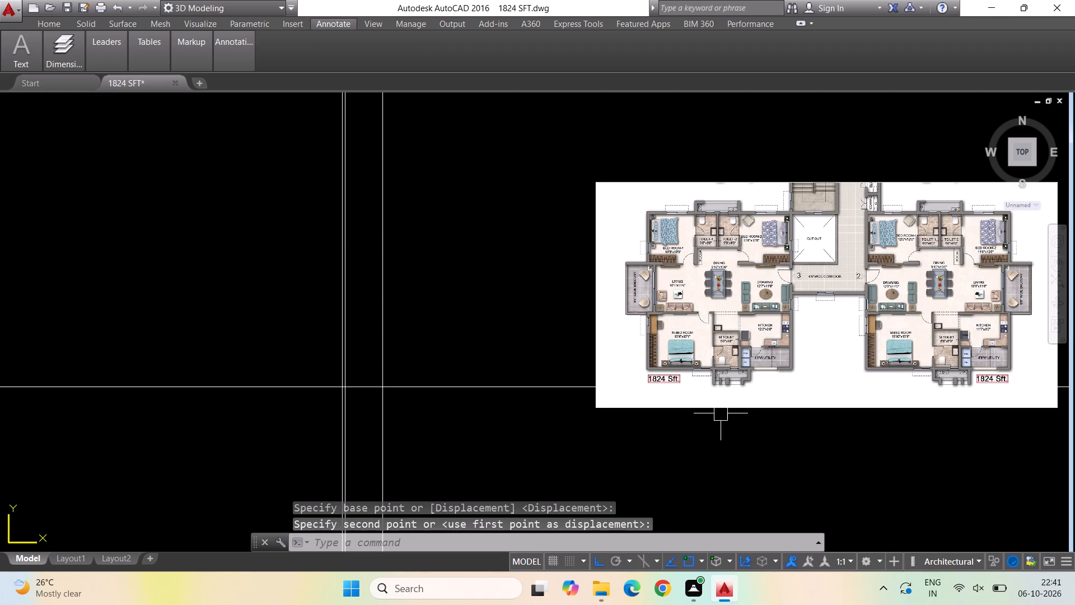
scroll(361, 286, up, 2)
scroll(287, 288, down, 1)
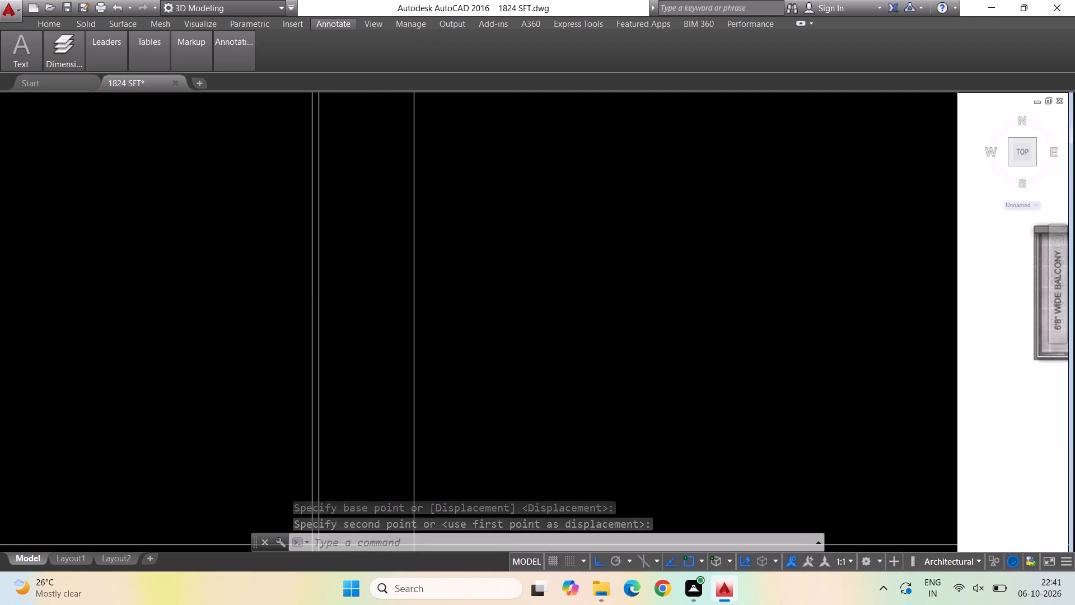
scroll(351, 239, down, 2)
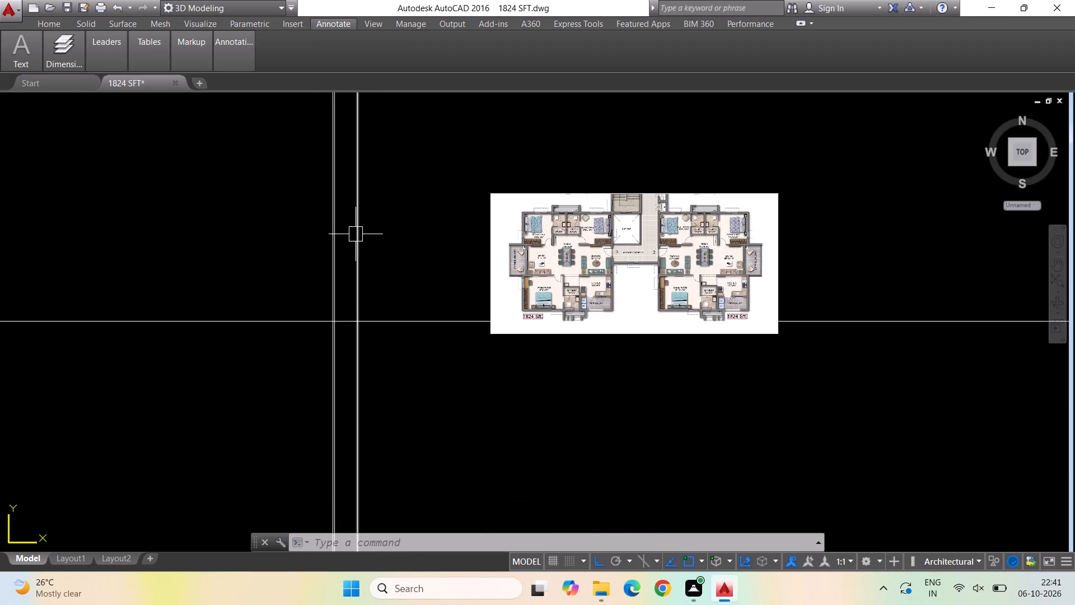
scroll(352, 406, up, 2)
scroll(274, 385, down, 1)
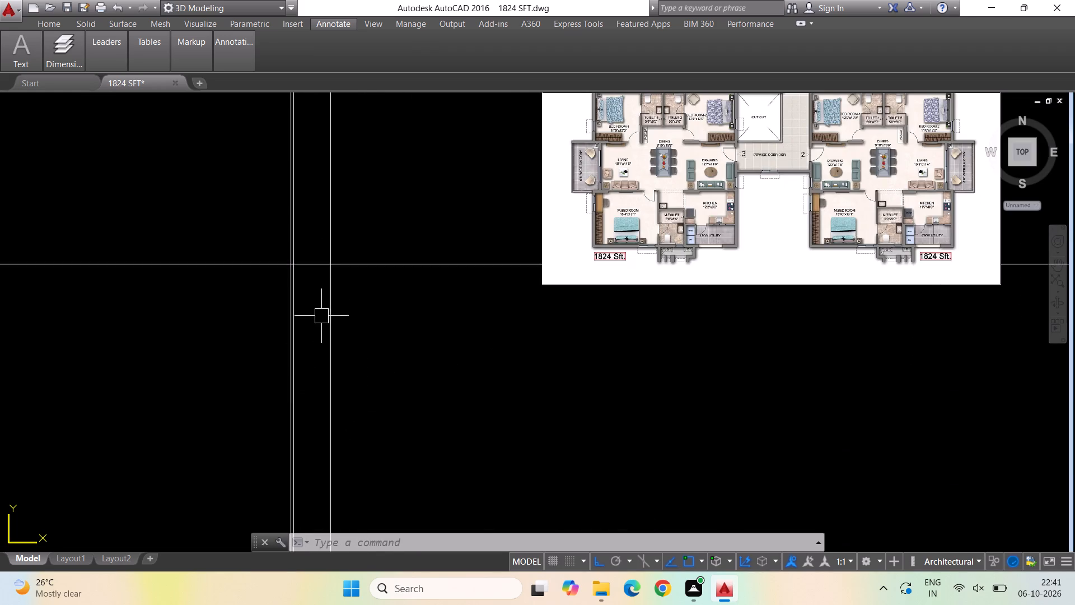
scroll(321, 279, up, 2)
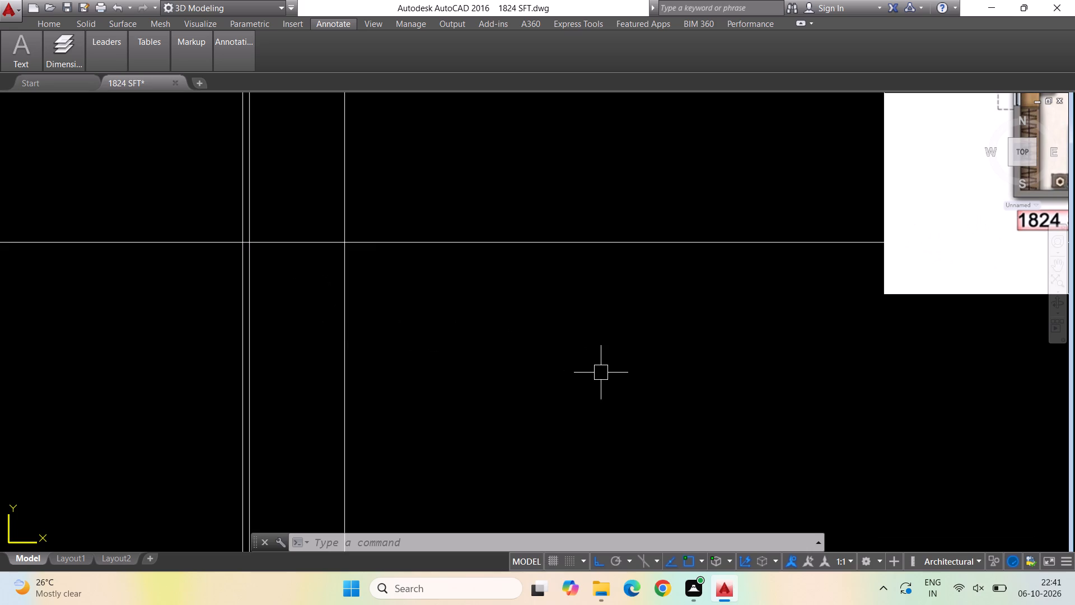
key(Escape)
key(o)
key(Return)
text(9")
key(Return)
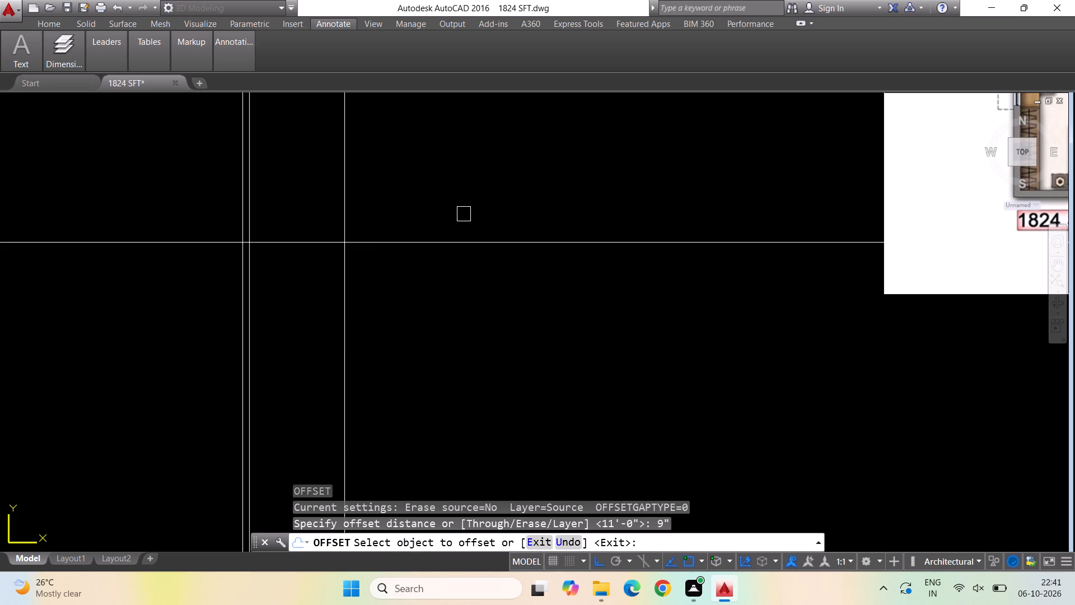
click(464, 239)
click(464, 204)
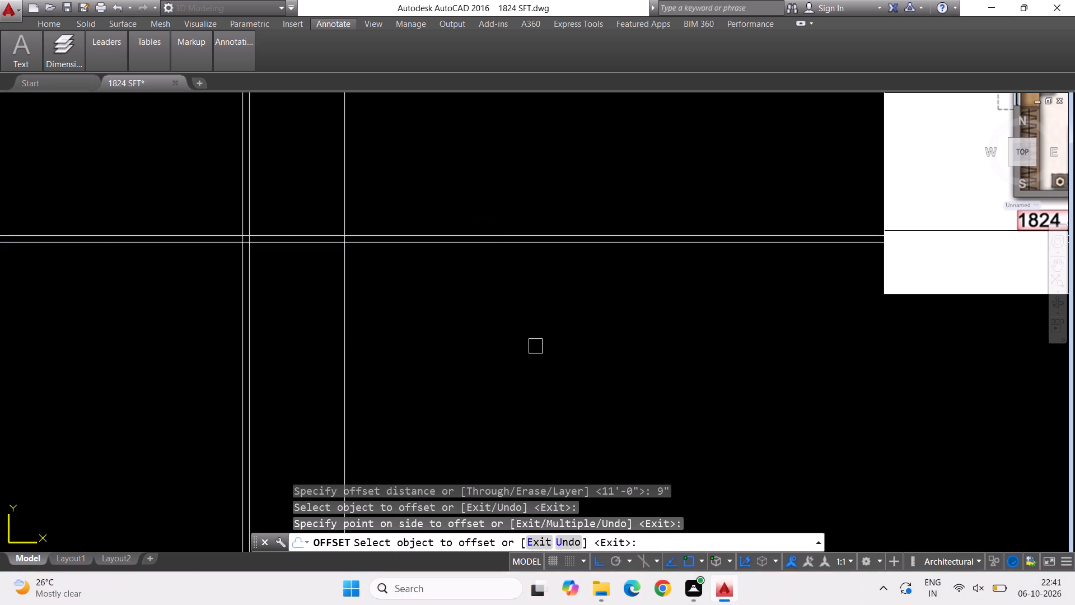
key(Escape)
key(Escape)
Trim the three vertical lines above the horizontal wall and both horizontal lines beyond the outer vertical wall line to form the upper-left corner.
text(tr)
key(Return)
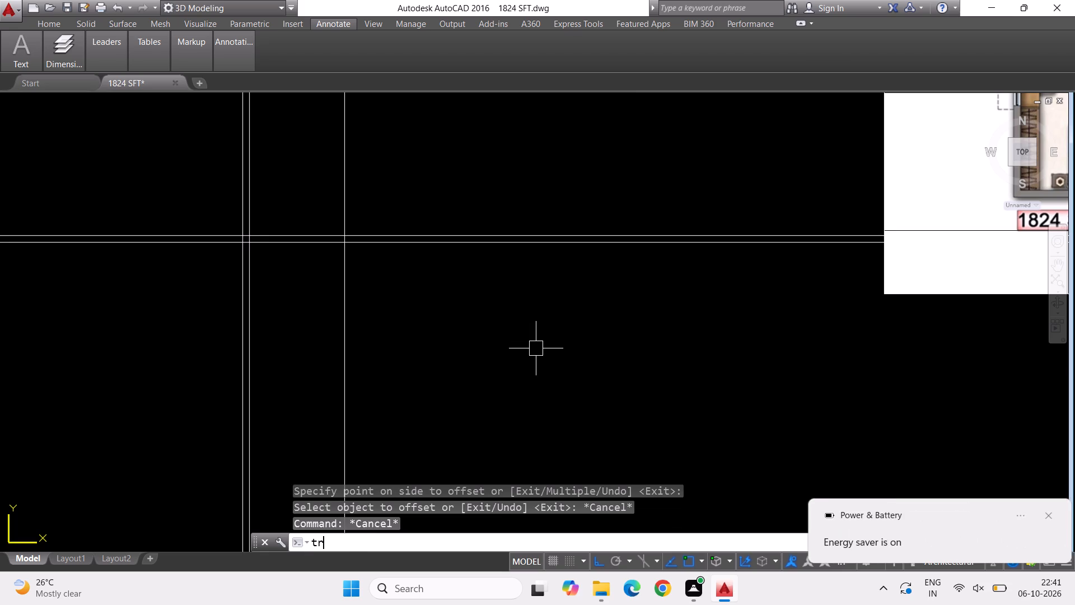
key(Return)
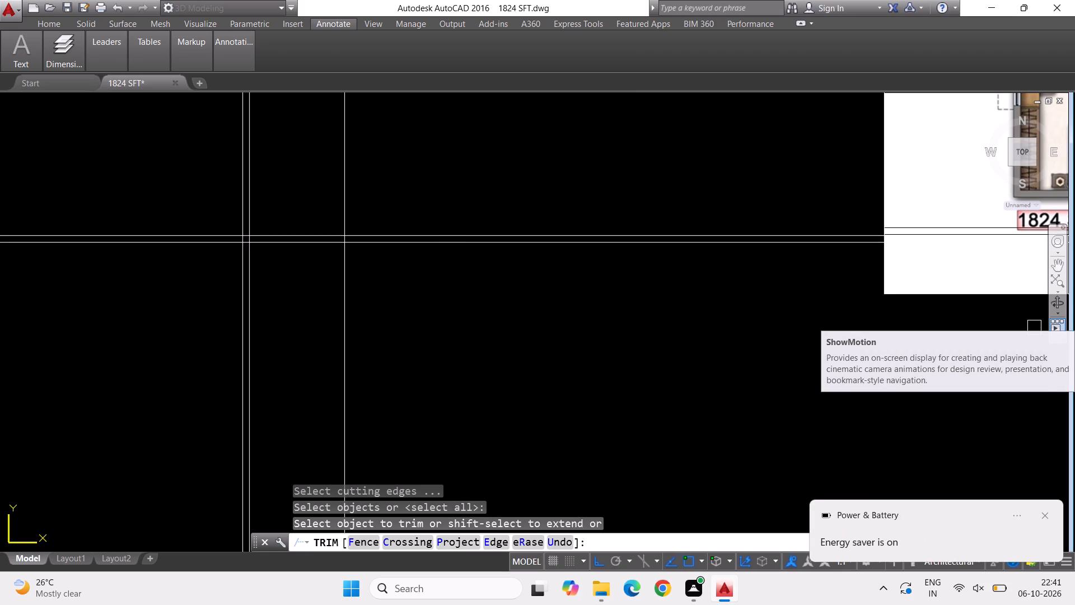
click(347, 173)
click(239, 176)
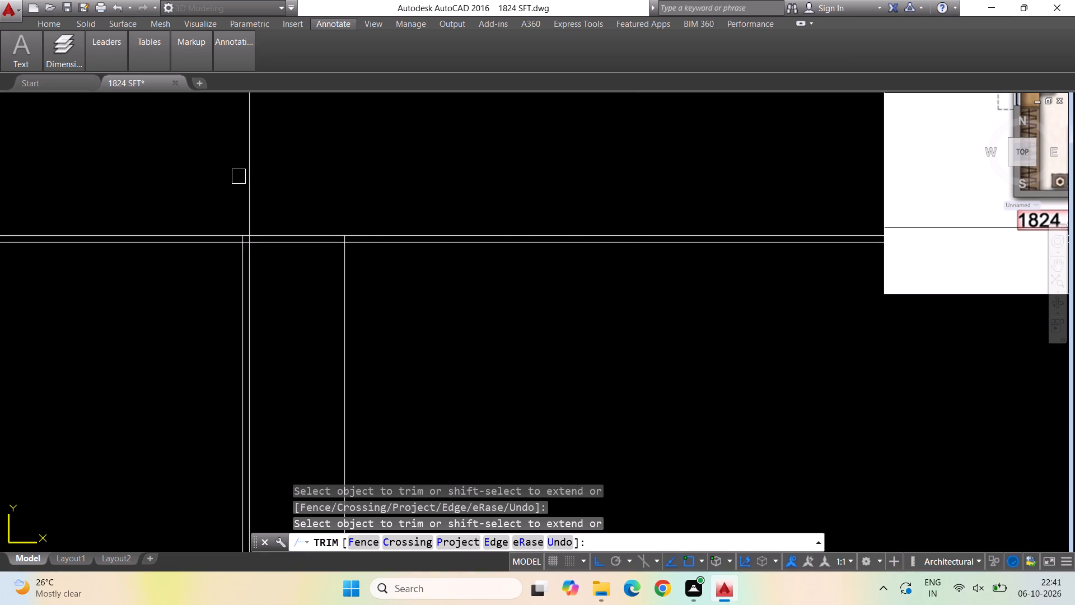
click(244, 179)
click(199, 243)
click(208, 241)
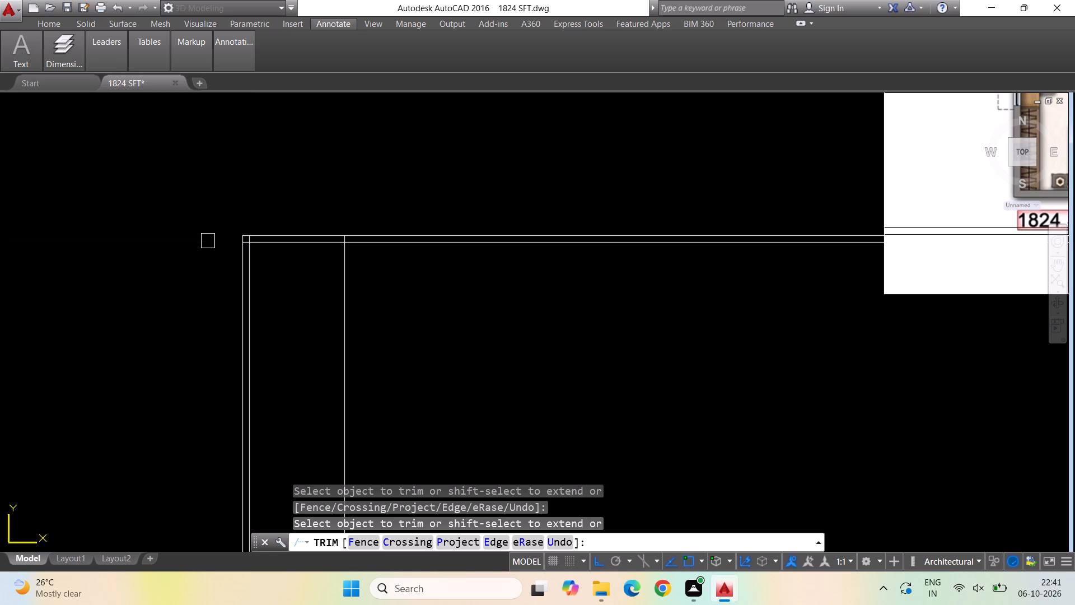
key(Escape)
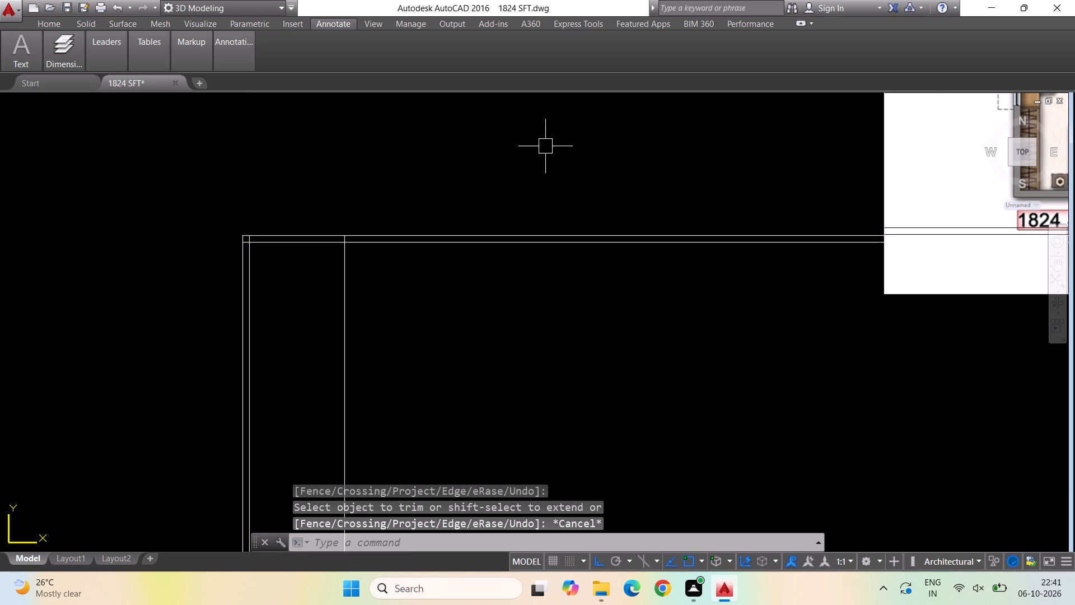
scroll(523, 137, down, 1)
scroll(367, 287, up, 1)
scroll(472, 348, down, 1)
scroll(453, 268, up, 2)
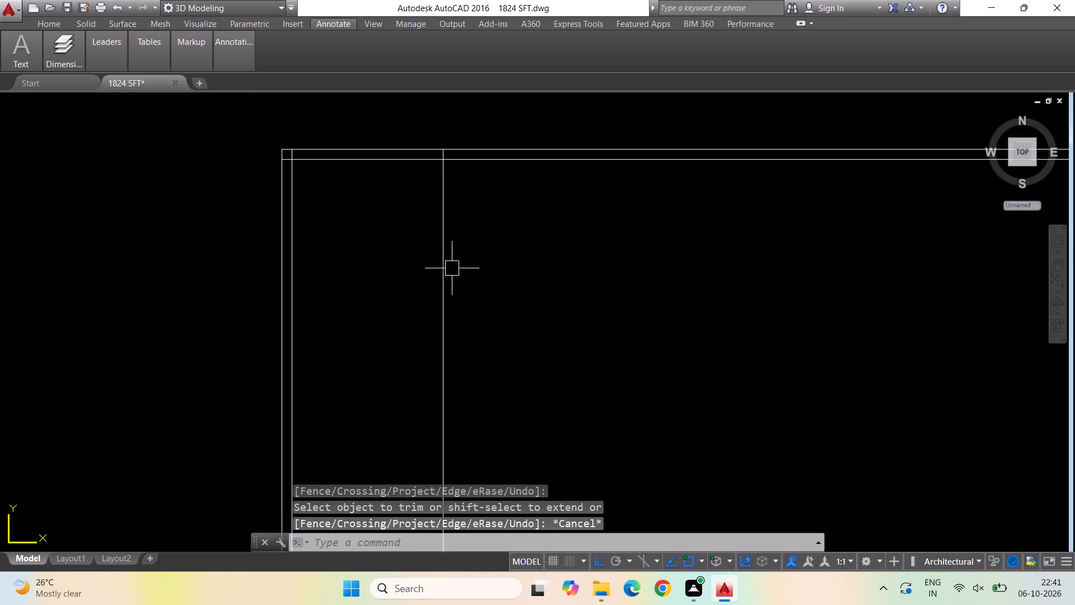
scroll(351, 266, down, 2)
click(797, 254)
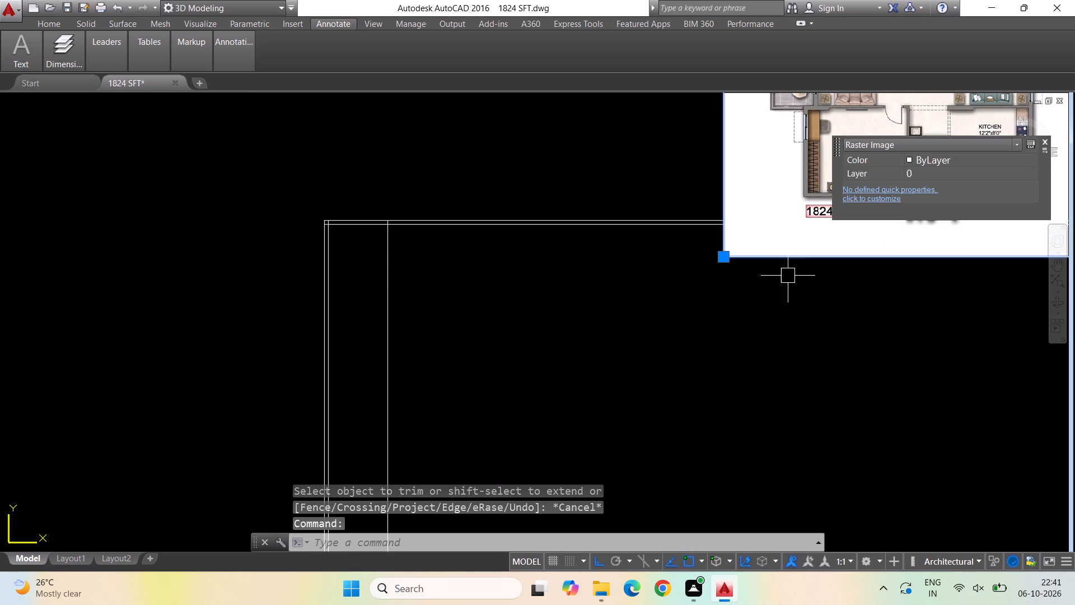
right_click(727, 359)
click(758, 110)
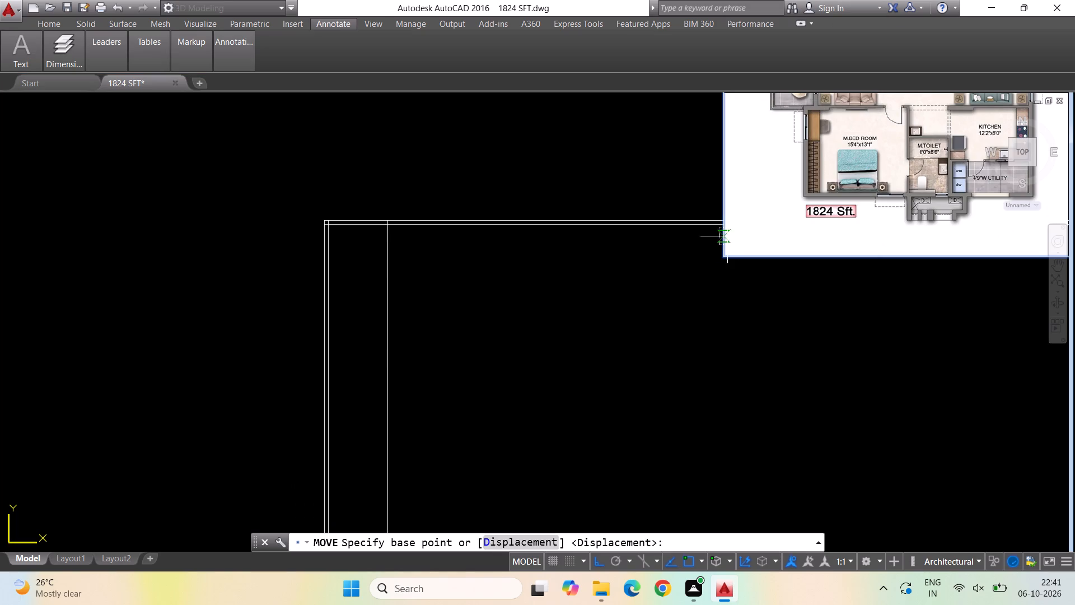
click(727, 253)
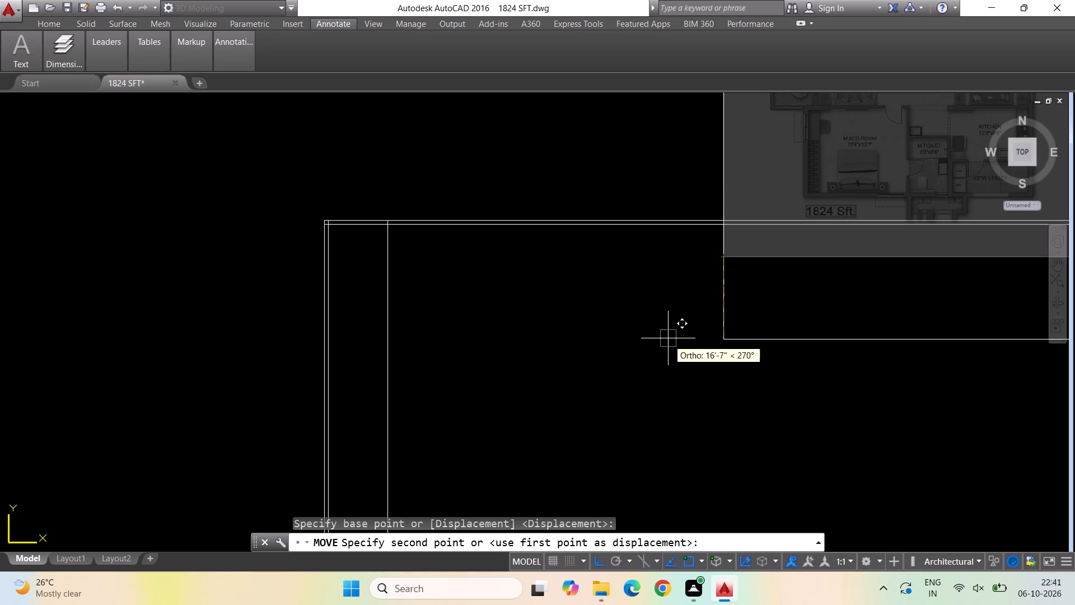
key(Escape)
Move the floor plan image straight down so it sits clear below the horizontal wall lines.
scroll(588, 312, down, 2)
click(780, 290)
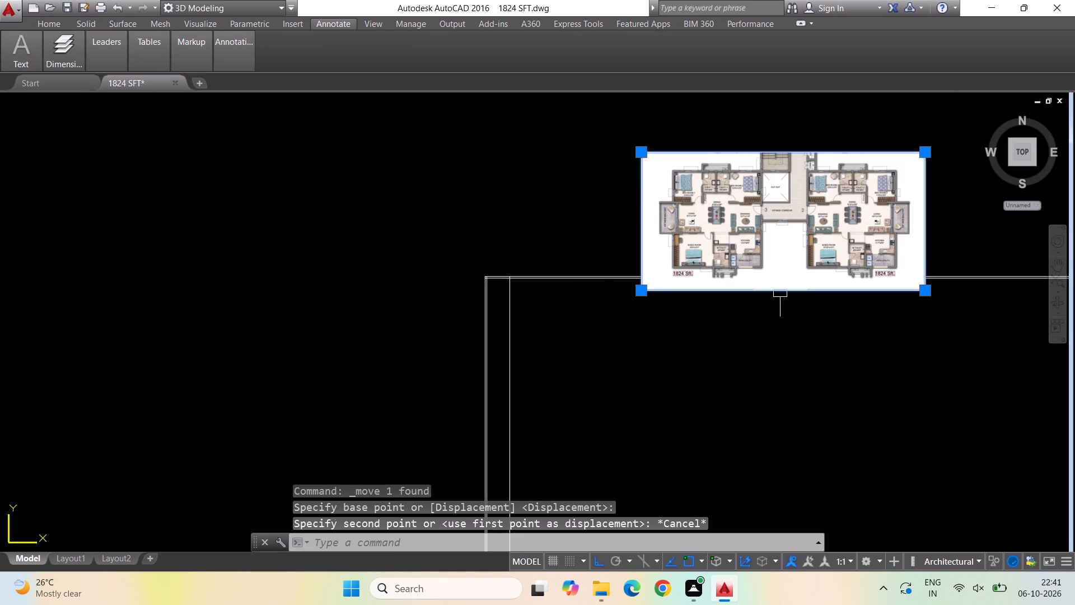
right_click(780, 345)
click(813, 317)
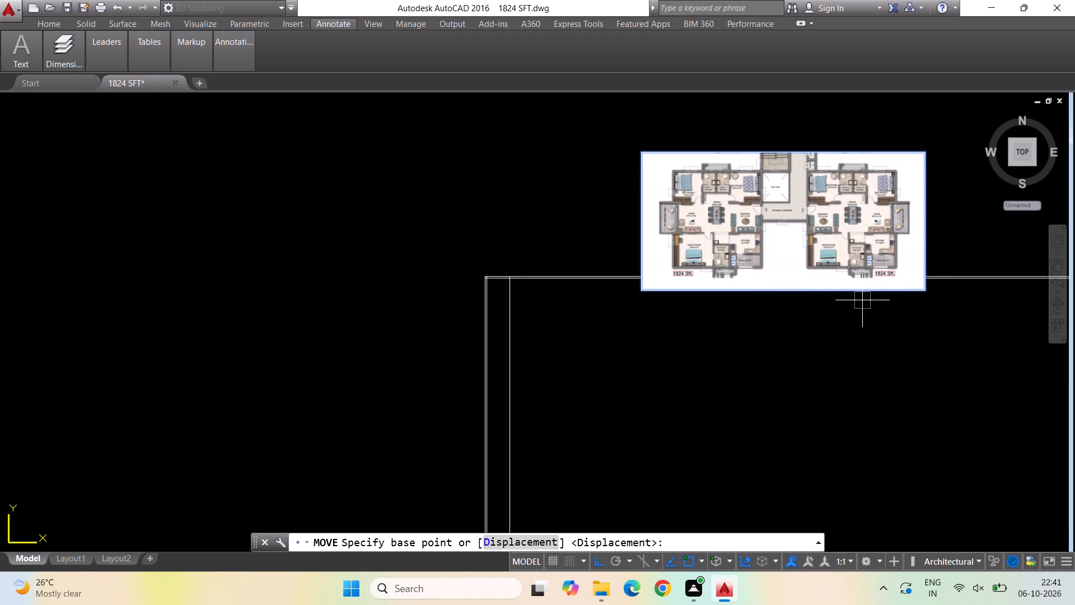
click(852, 292)
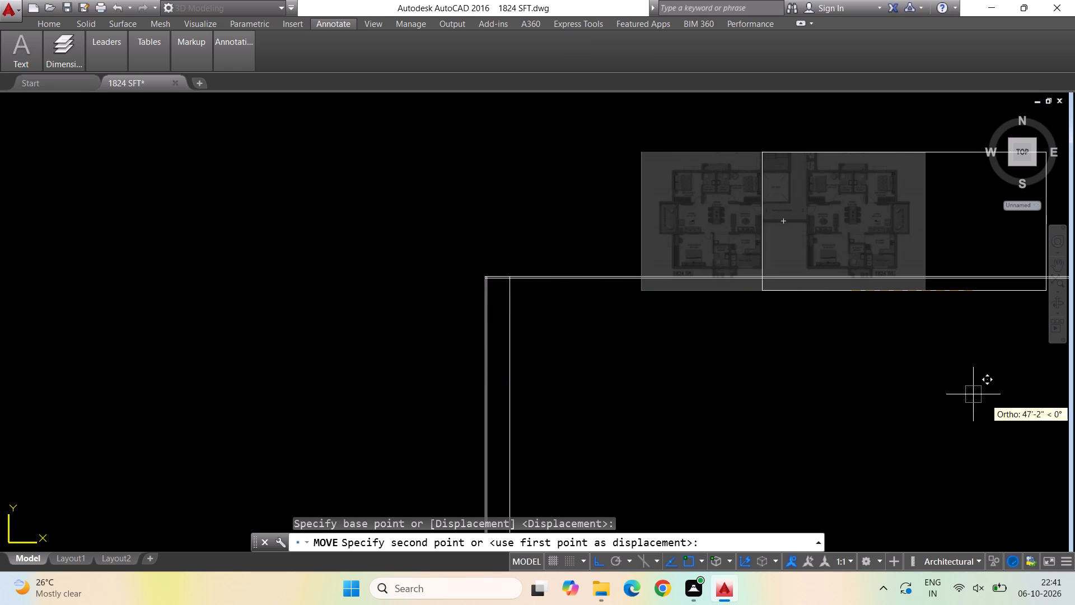
click(991, 518)
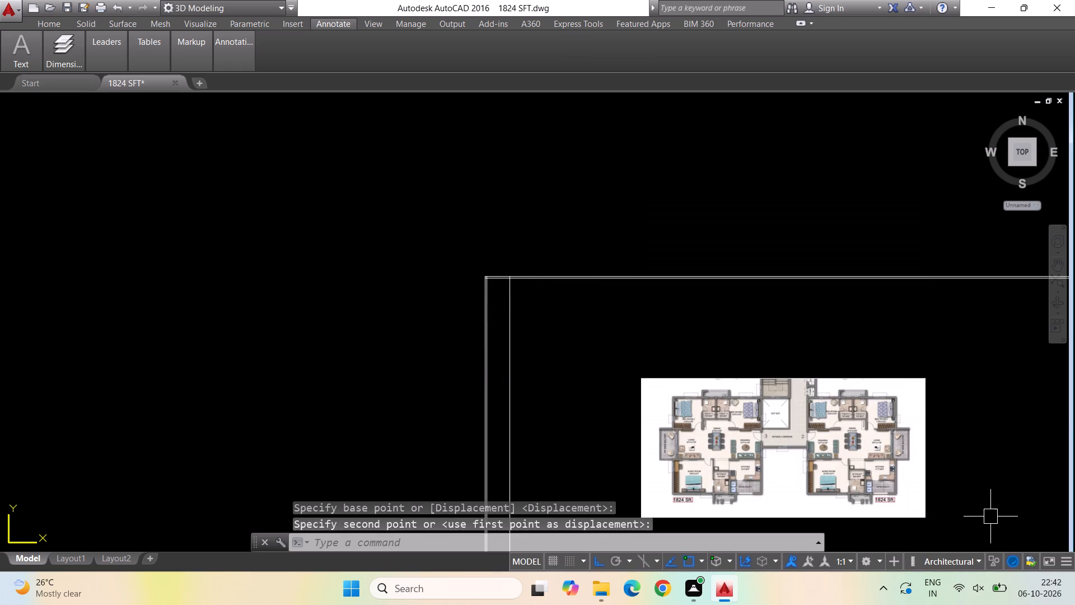
Examine the trimmed wall corner and the room layout and dimensions in the floor plan image.
scroll(411, 283, down, 1)
scroll(539, 334, up, 2)
scroll(336, 250, up, 2)
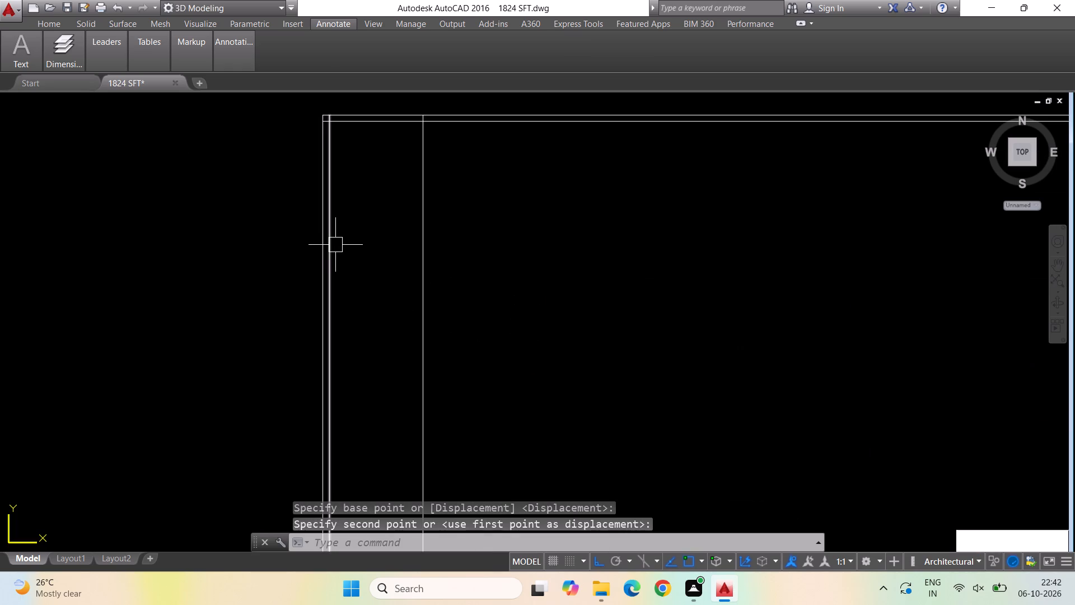
scroll(390, 184, down, 2)
scroll(412, 157, up, 2)
scroll(322, 182, down, 2)
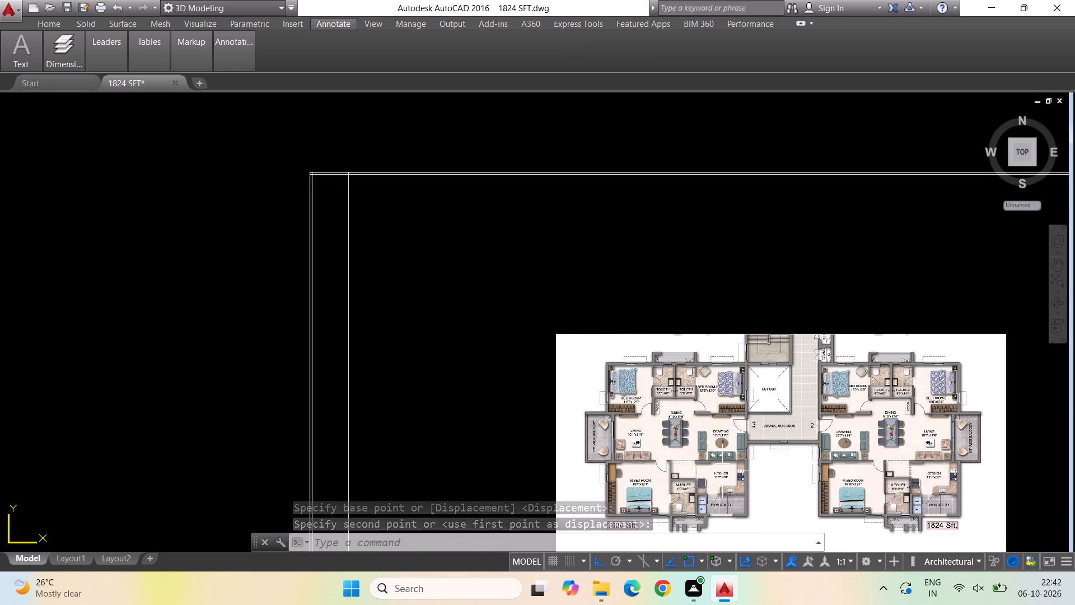
scroll(725, 472, up, 2)
scroll(532, 333, down, 2)
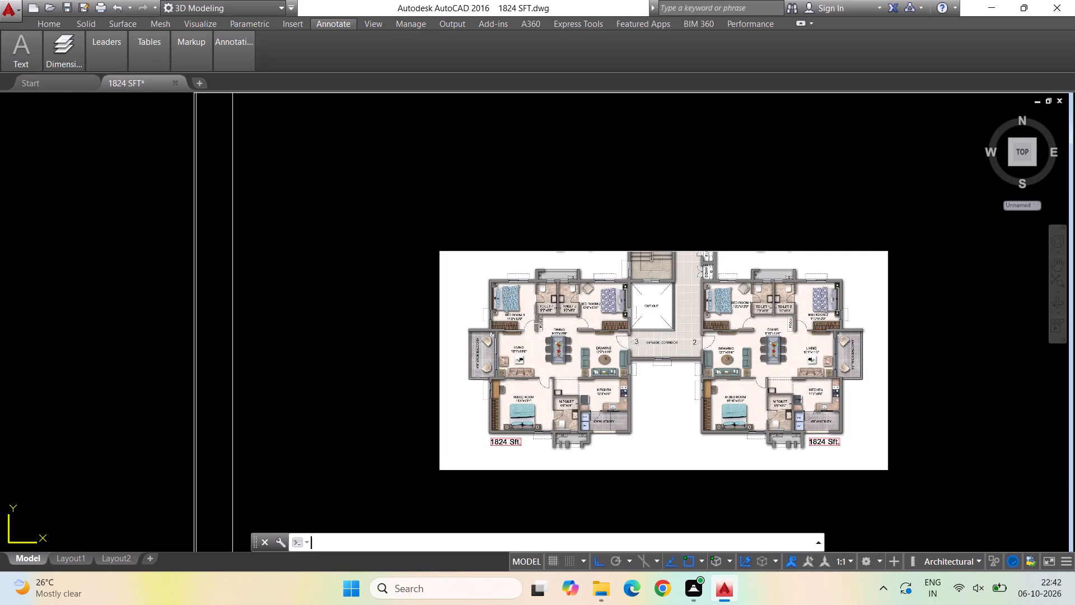
scroll(597, 316, up, 2)
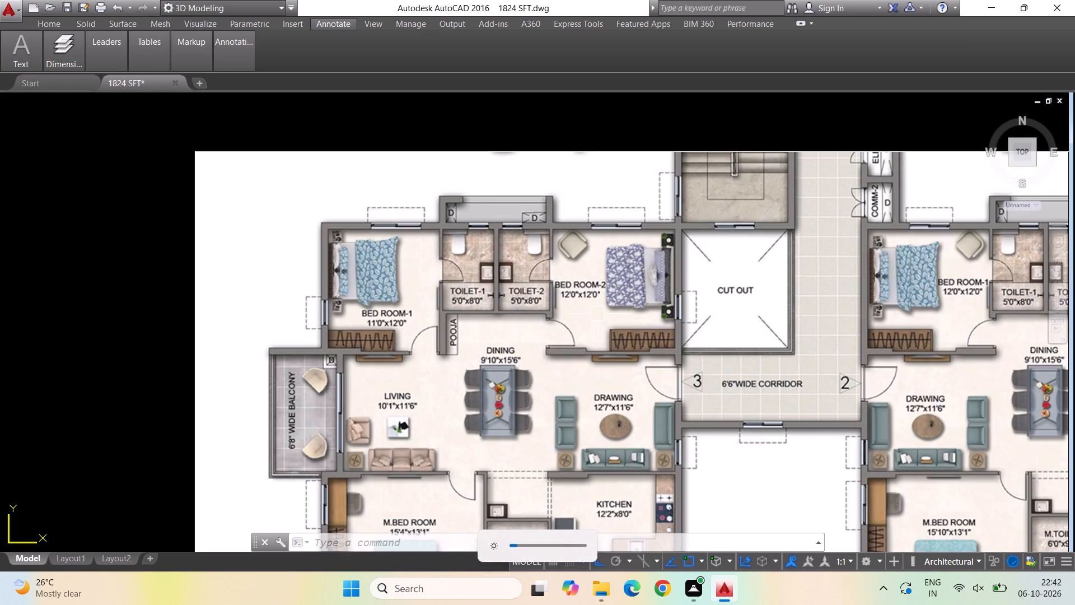
scroll(597, 314, down, 2)
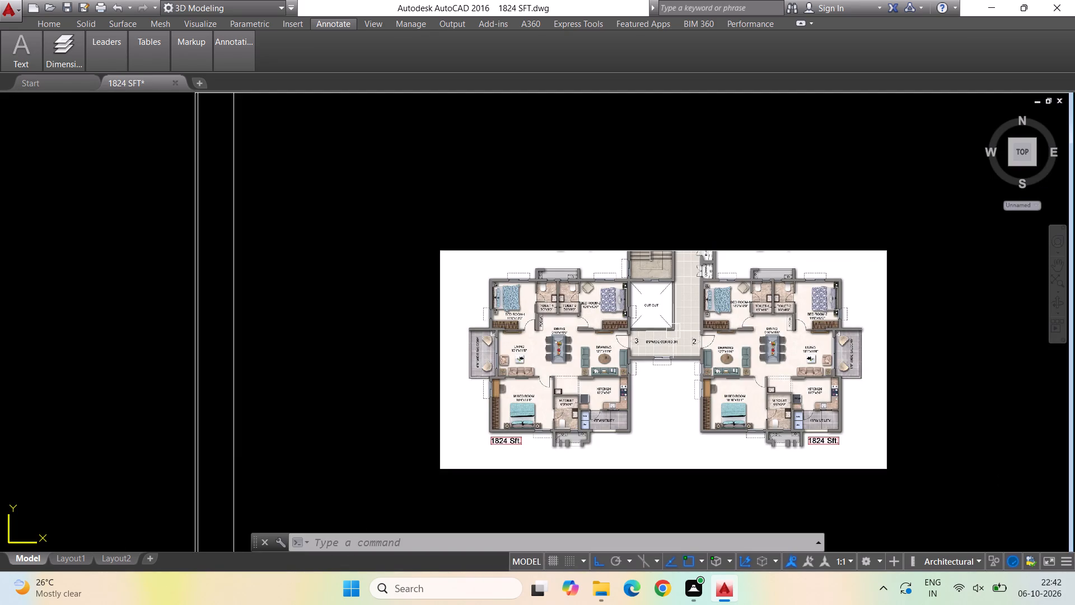
scroll(887, 324, down, 1)
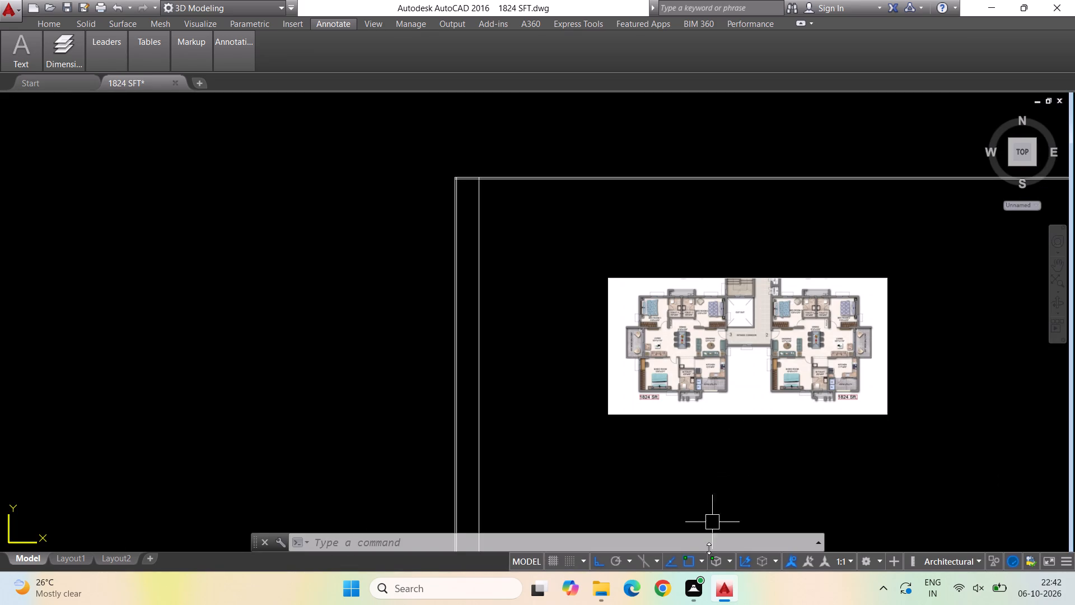
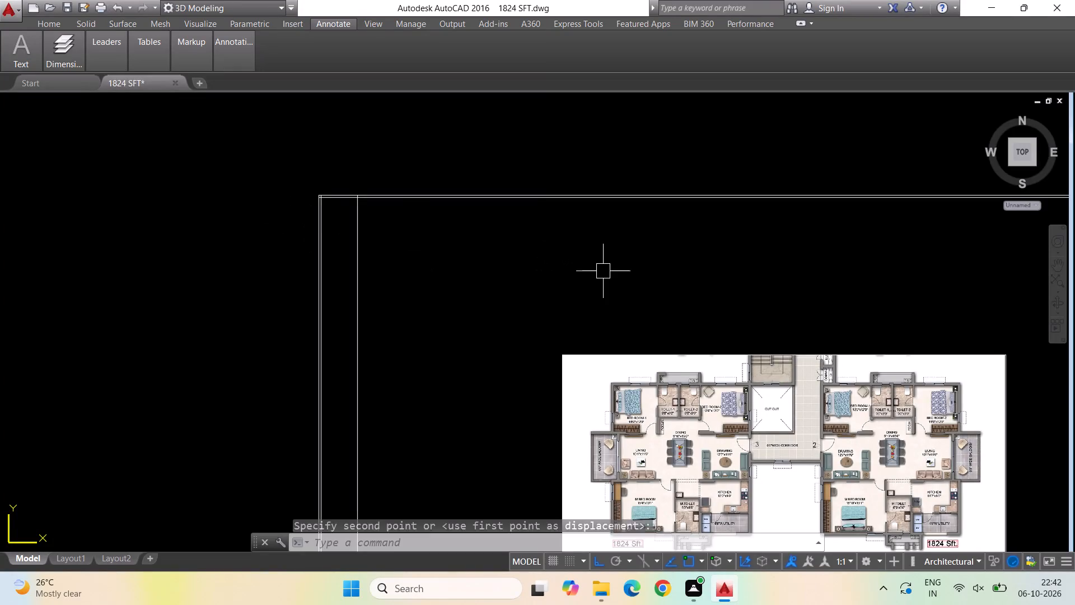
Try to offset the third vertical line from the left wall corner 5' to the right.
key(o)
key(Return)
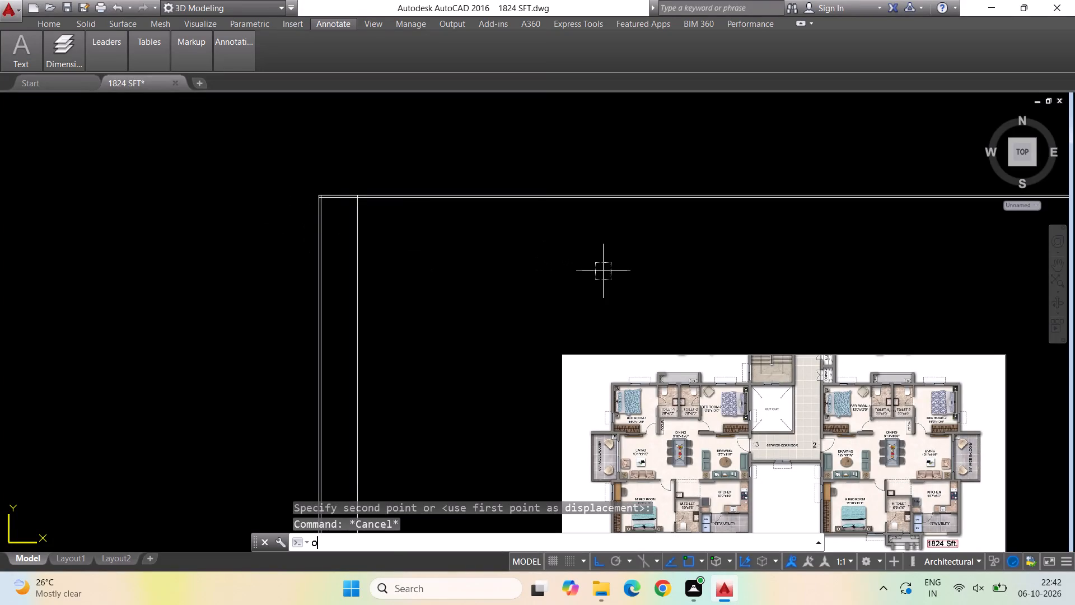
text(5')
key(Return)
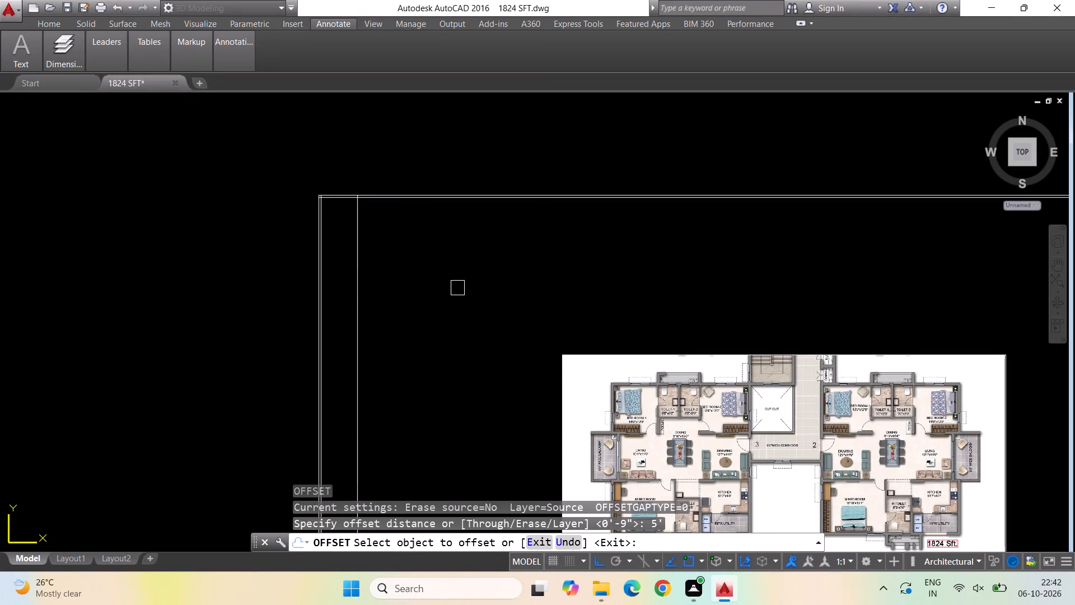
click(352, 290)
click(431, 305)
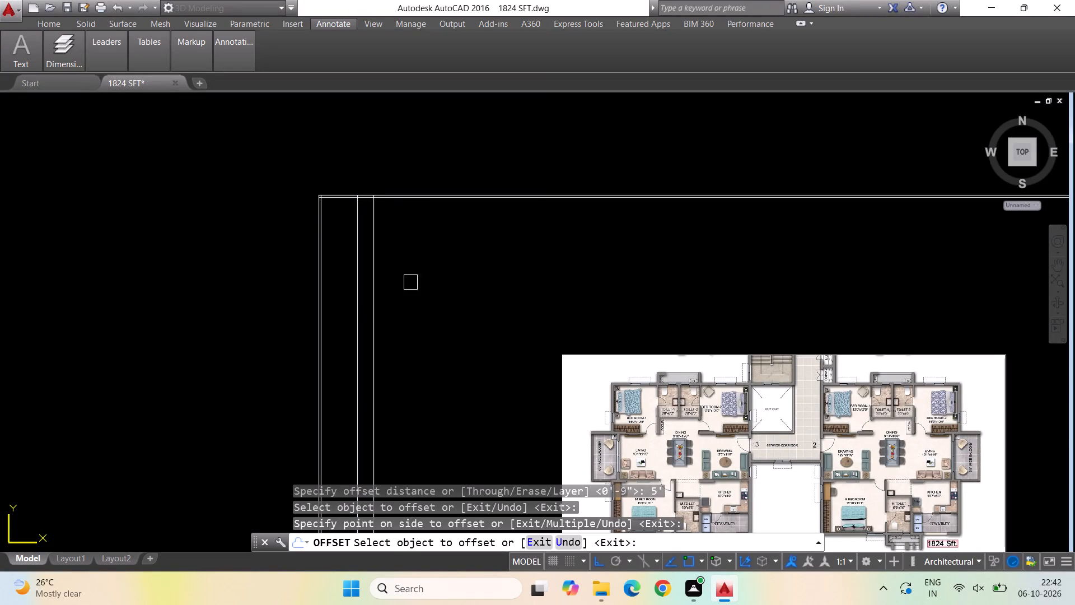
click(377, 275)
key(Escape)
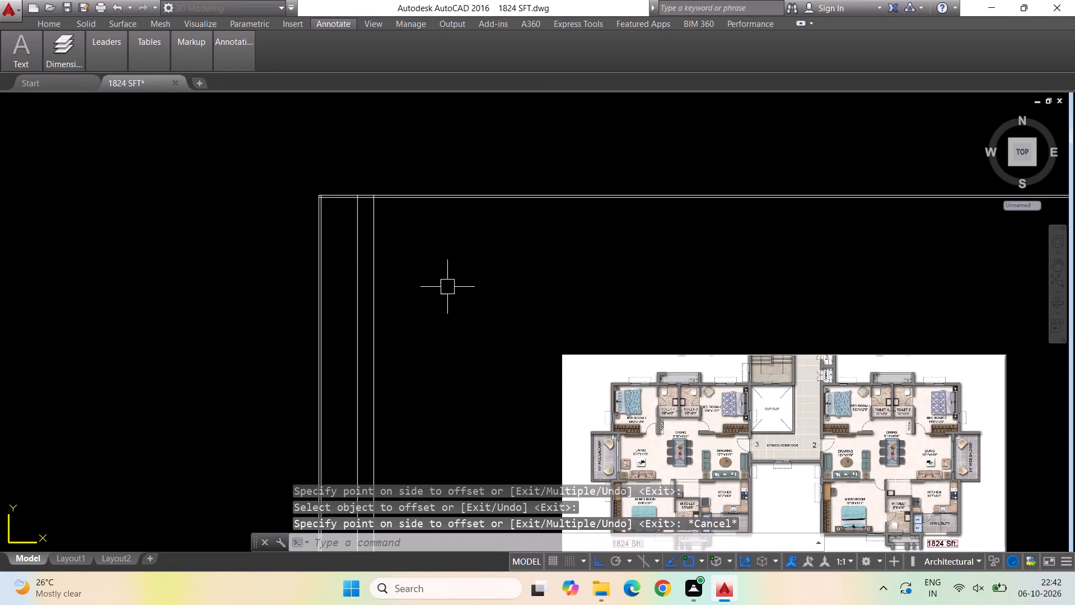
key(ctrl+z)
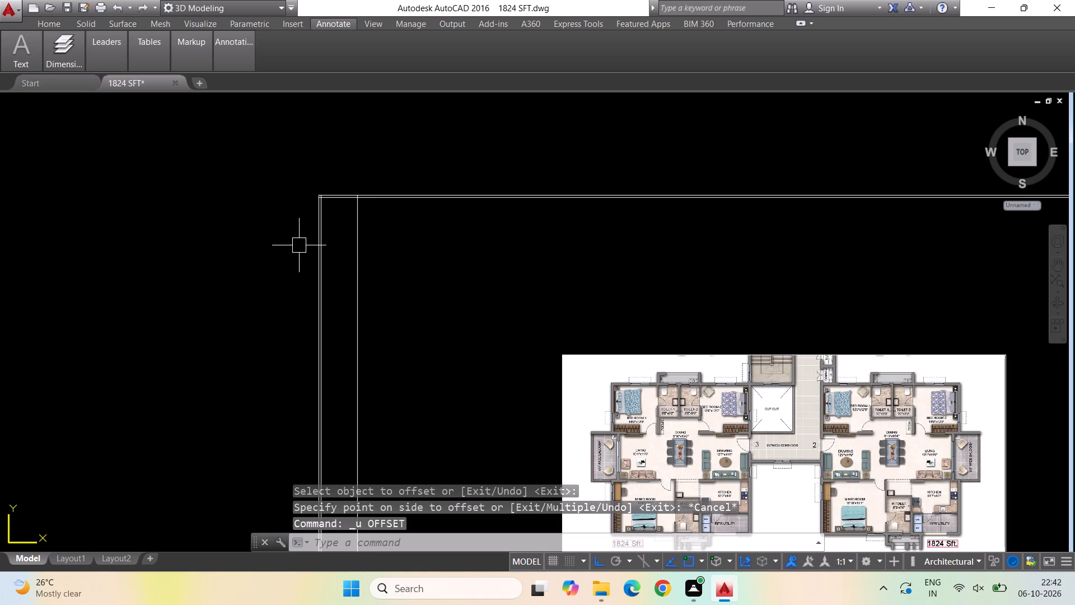
Offset the third vertical line 4.5" to the left to form the first thin partition wall.
scroll(364, 263, up, 2)
scroll(571, 263, down, 1)
key(Escape)
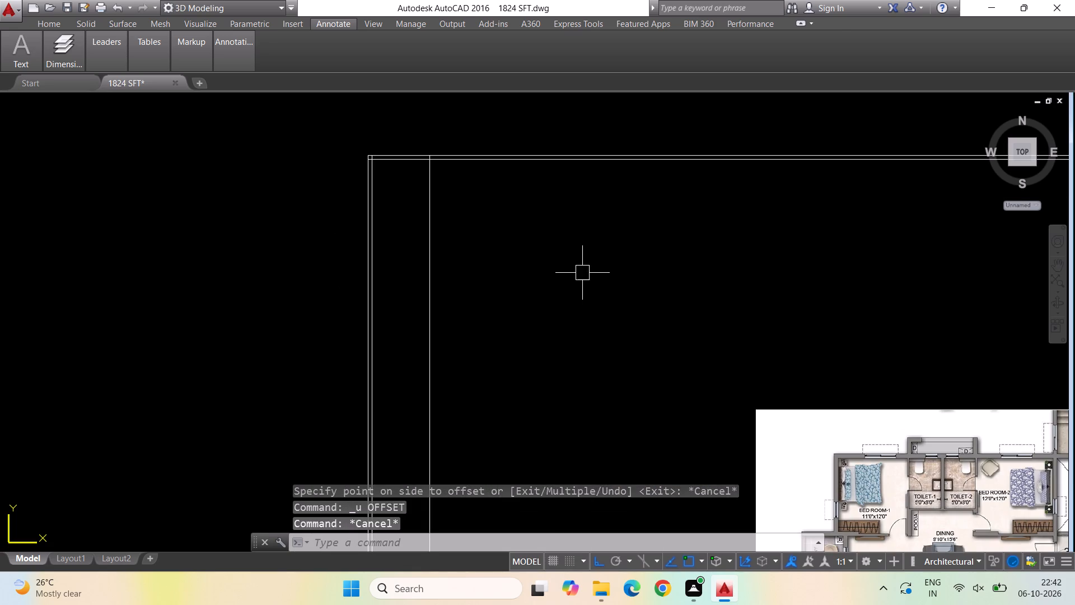
key(Escape)
key(Escape)
key(o)
key(Return)
text(4.5")
key(Return)
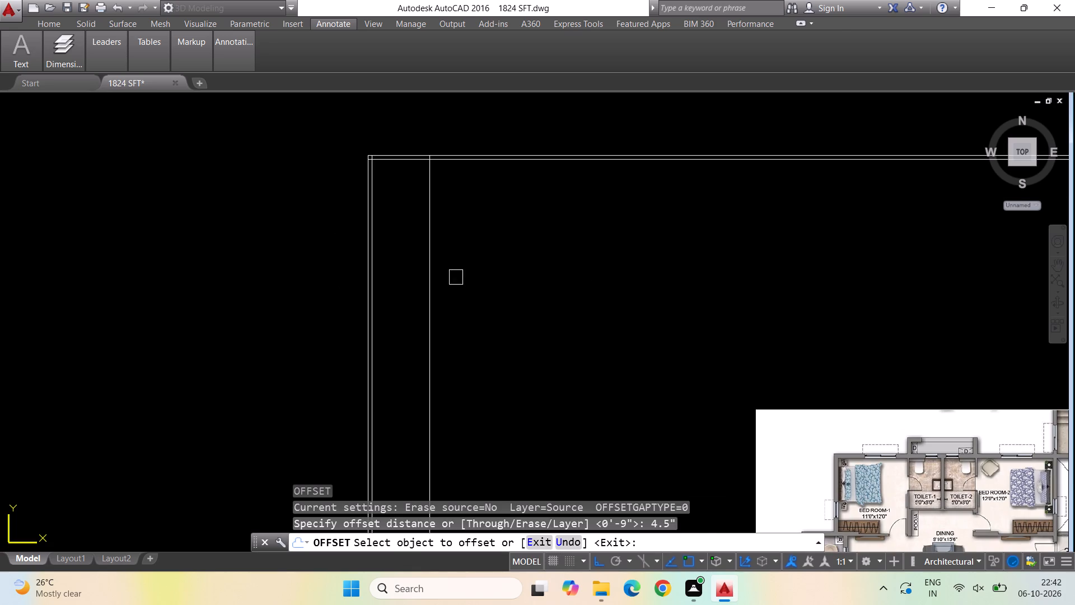
click(431, 274)
click(392, 272)
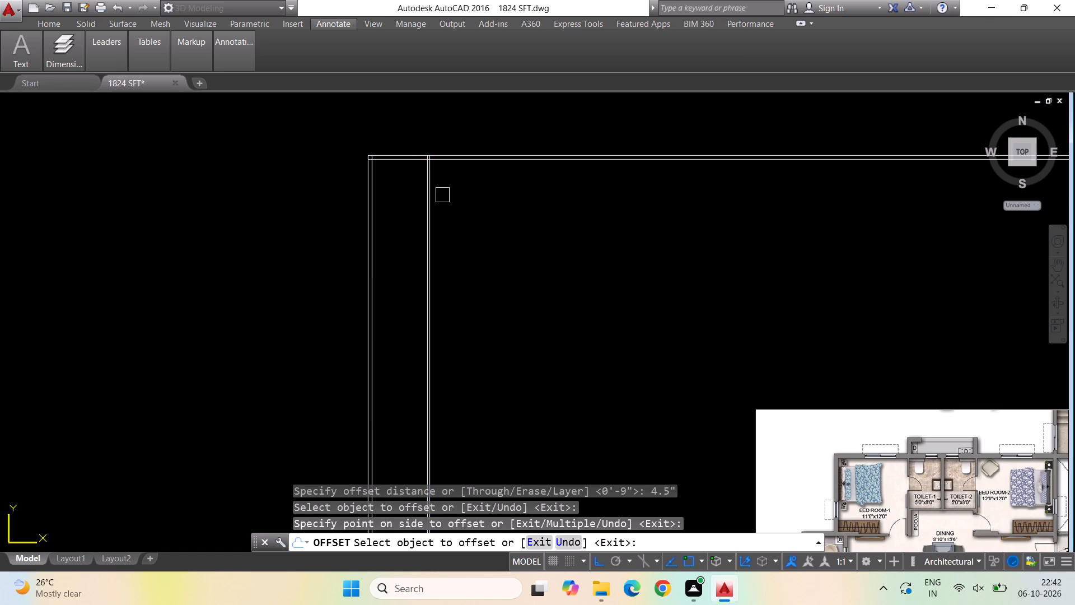
scroll(441, 195, up, 2)
scroll(358, 246, down, 1)
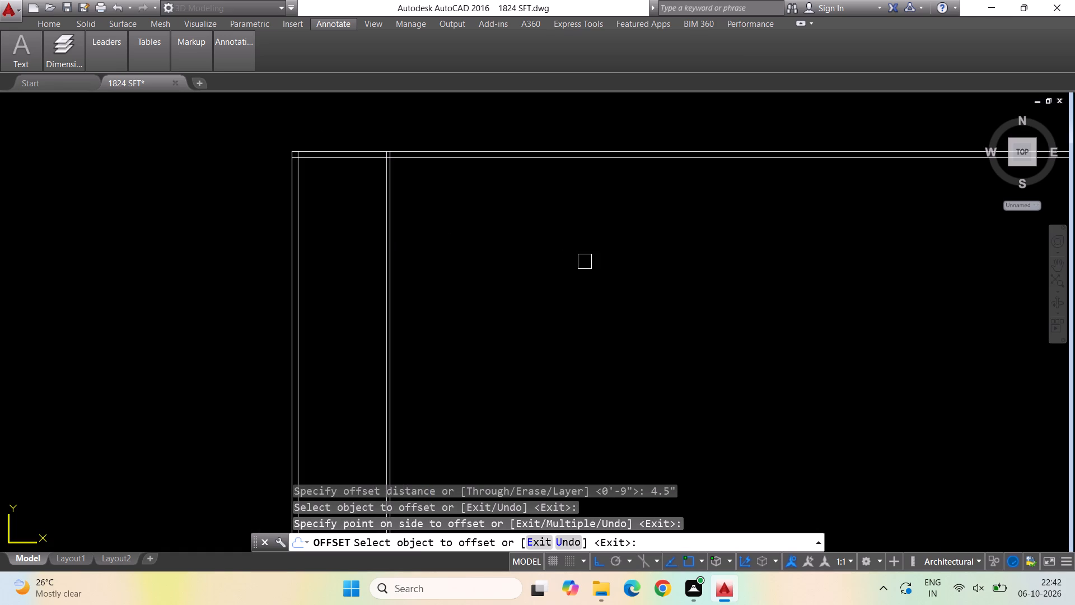
key(Escape)
key(Escape)
Offset the right face of the first partition wall 5' to the right for the first toilet.
key(o)
key(Return)
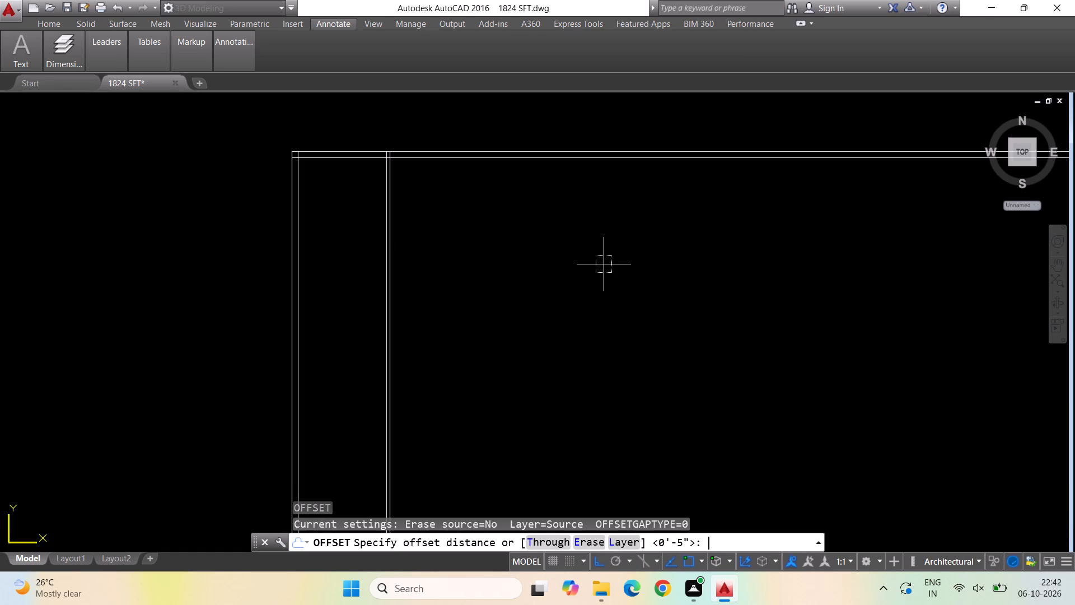
key(5)
key(apostrophe)
key(Return)
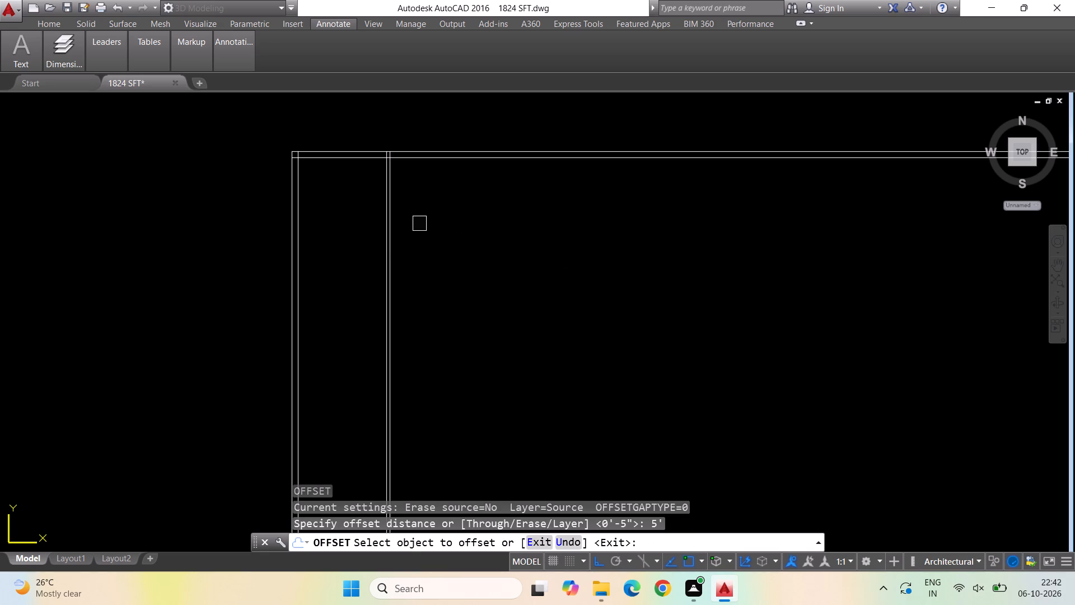
scroll(384, 246, up, 1)
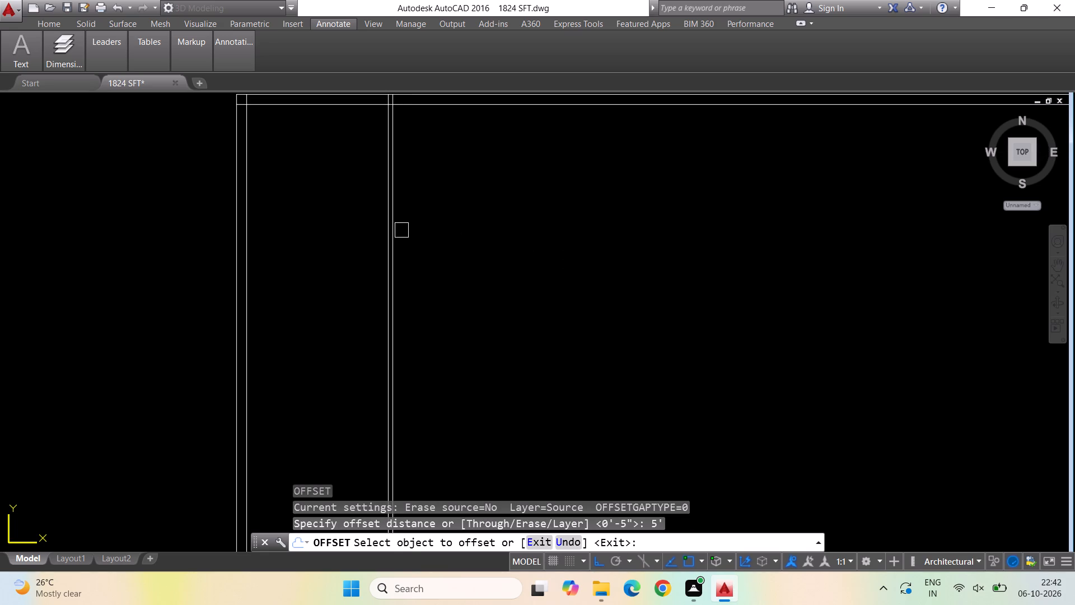
click(396, 230)
click(532, 239)
key(space)
Offset the new rightmost vertical line 4.5" to the left to form the second partition wall.
key(space)
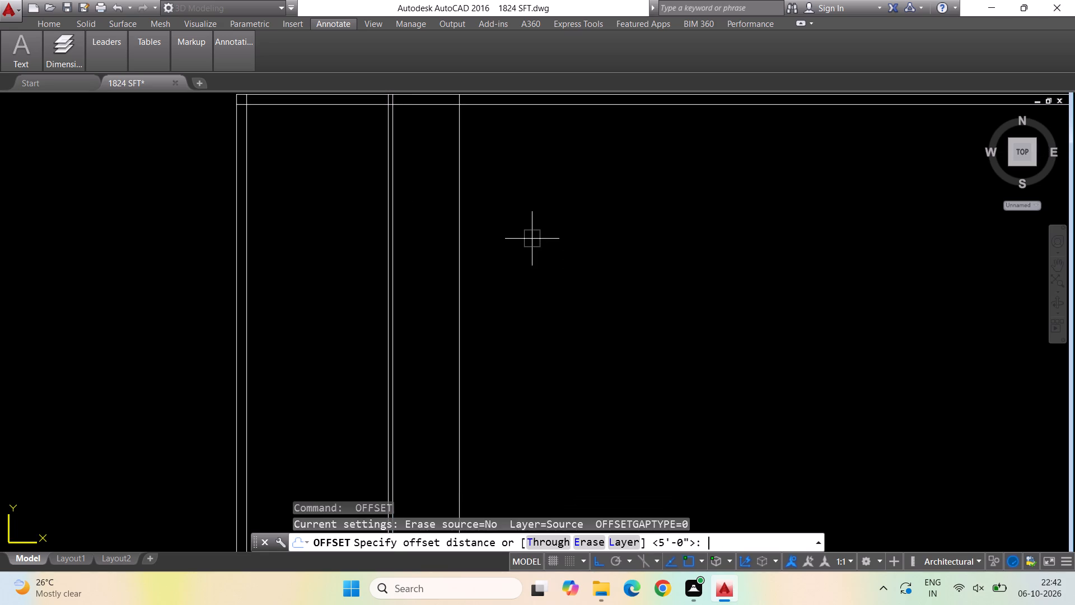
text(4.)
key(5)
key(shift+quotedbl)
key(Return)
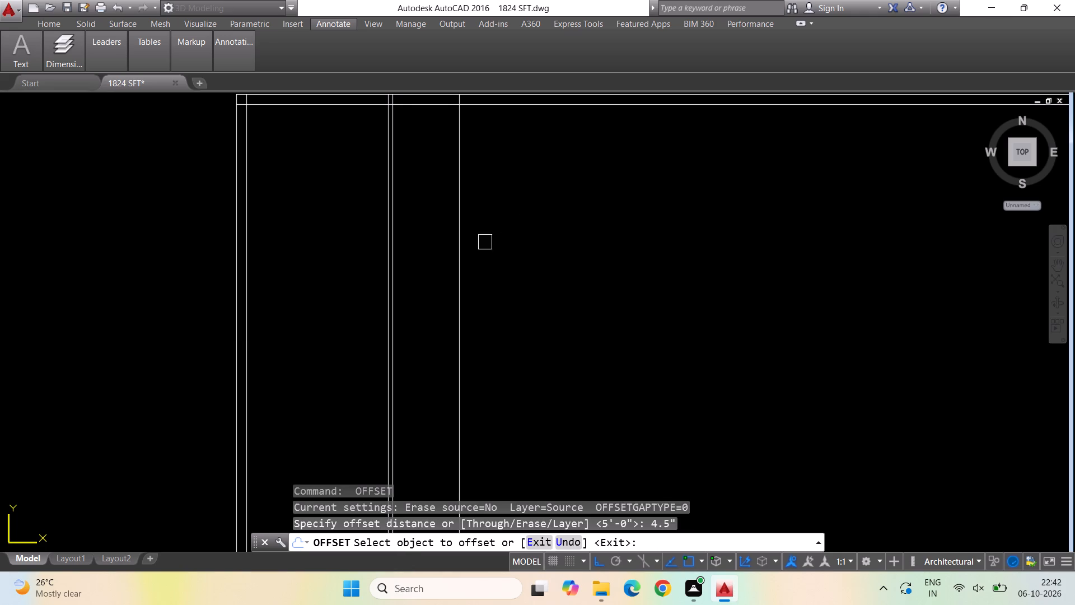
click(455, 268)
click(436, 268)
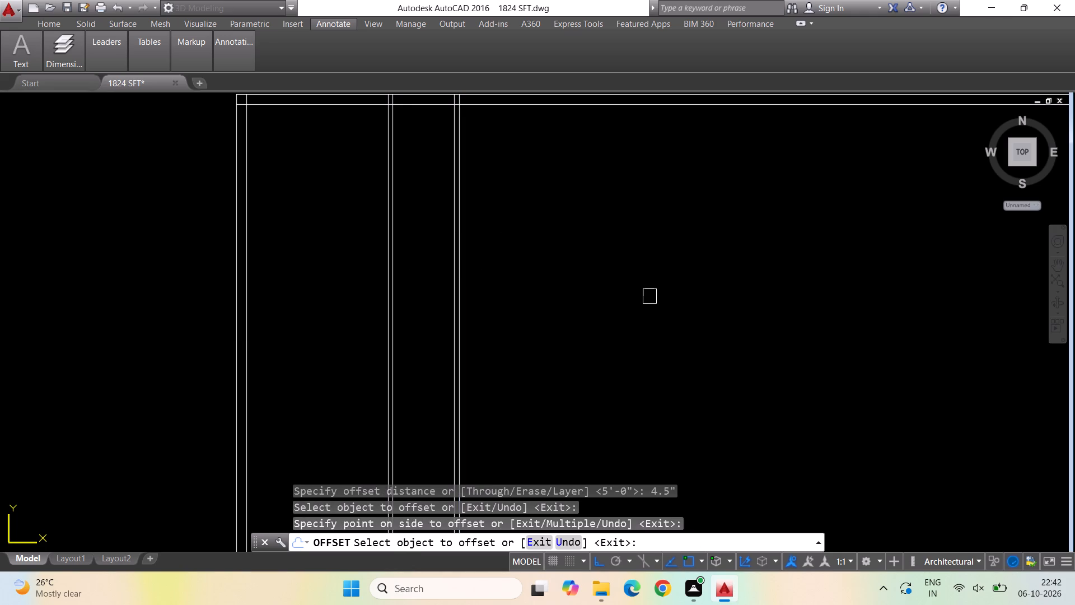
key(space)
Offset the right face of the second partition wall 5' to the right for the second toilet.
key(space)
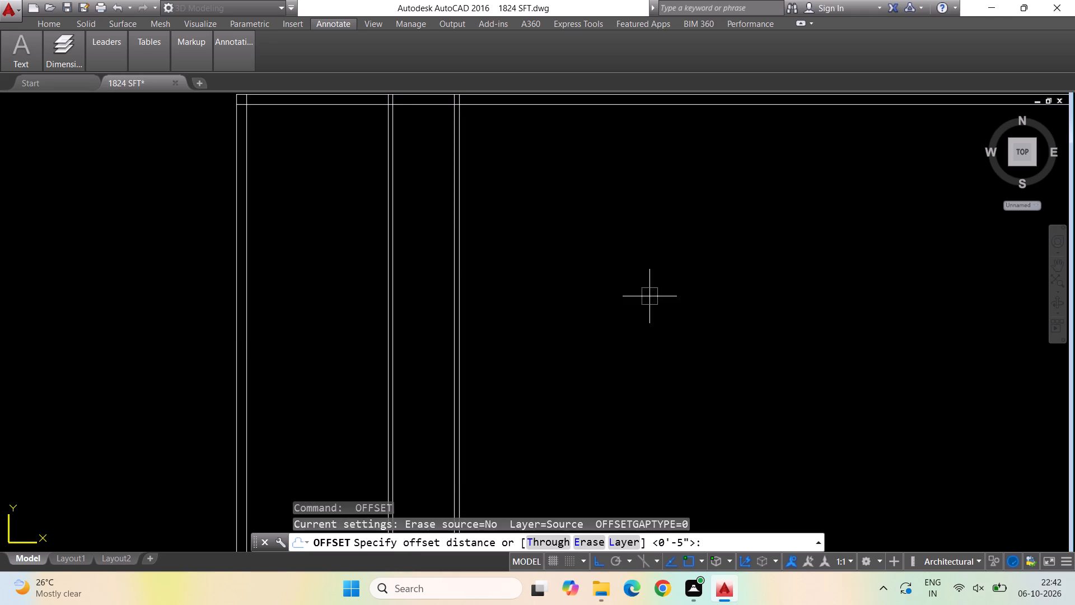
text(5')
key(Return)
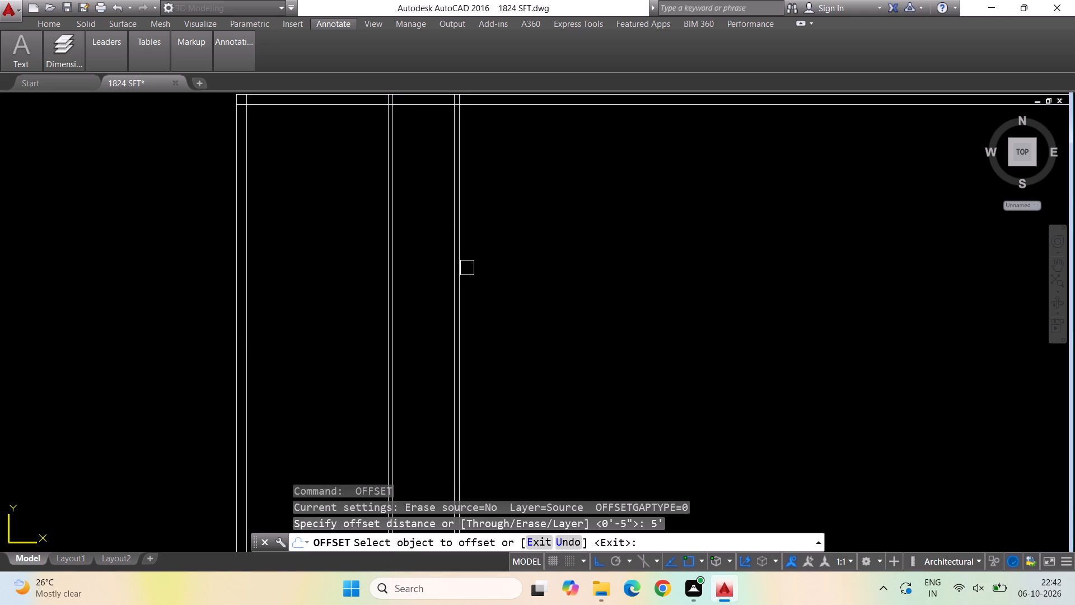
click(464, 266)
click(604, 269)
key(space)
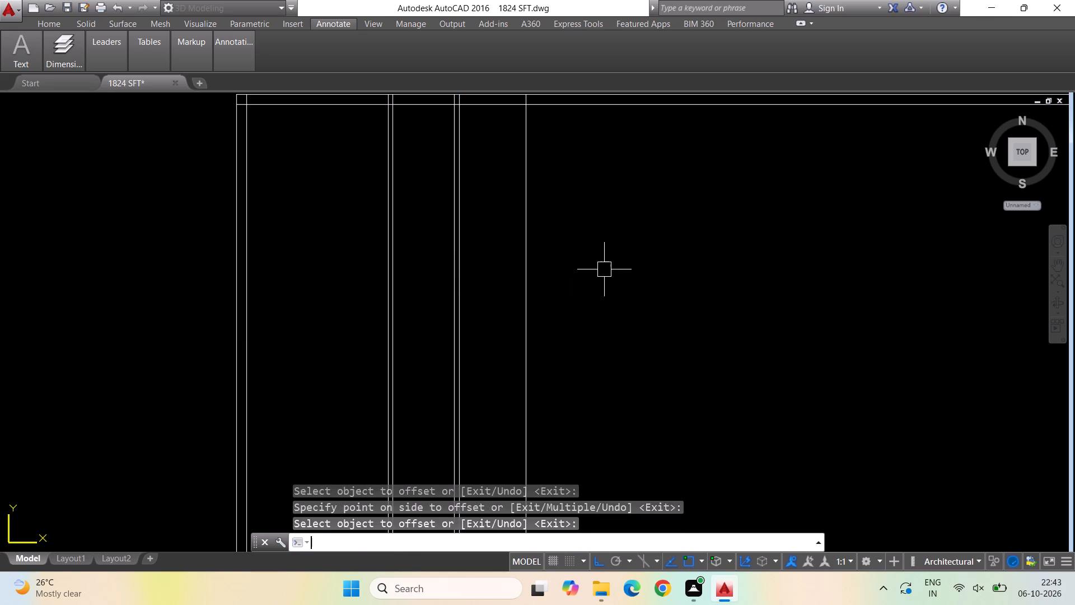
Offset the new rightmost vertical line 4.5" to the left to form the third partition wall.
key(space)
text(4.5")
key(Return)
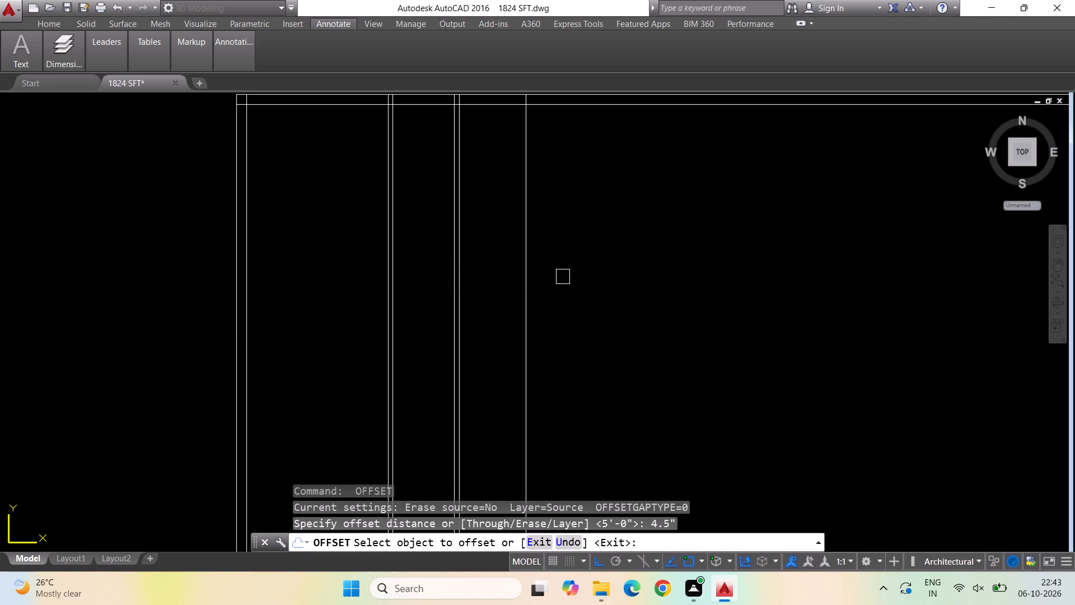
click(525, 283)
click(480, 285)
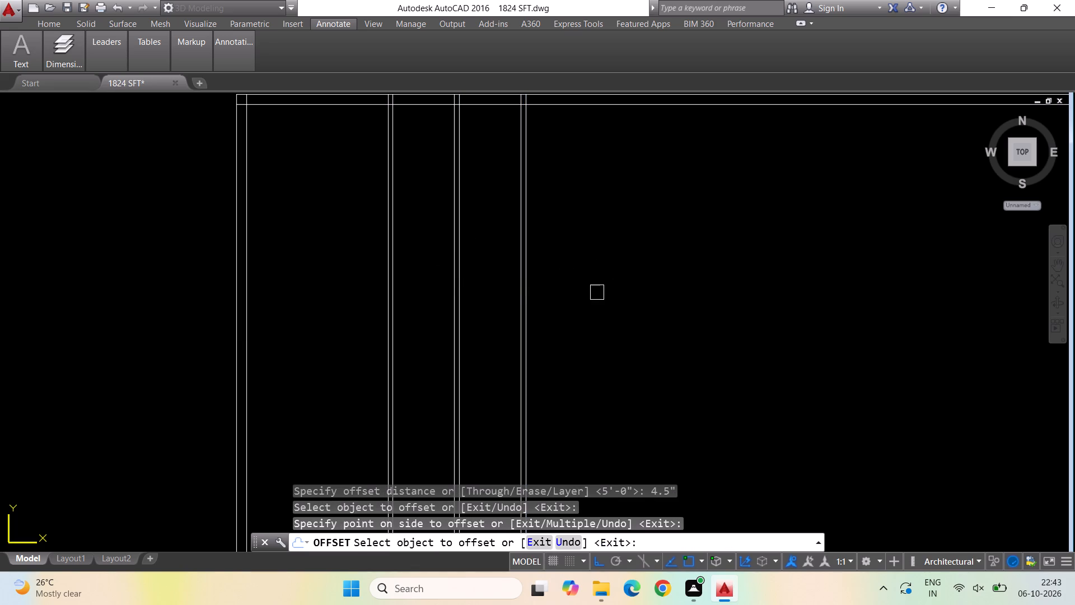
key(space)
Offset the right face of the third partition wall 12' to the right for bedroom 2.
key(space)
text(12')
key(Return)
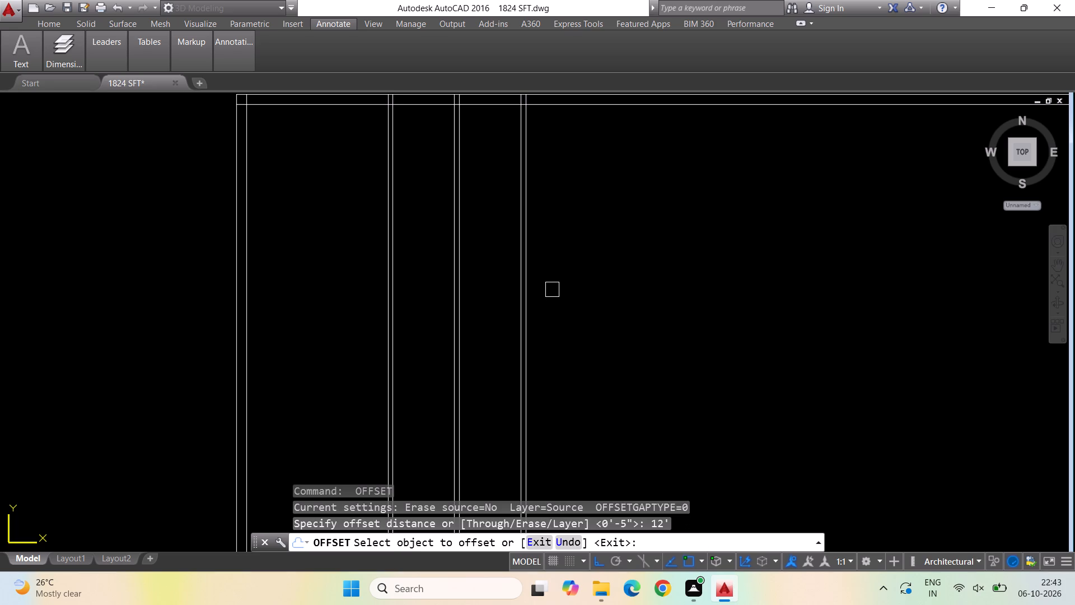
click(531, 289)
click(610, 286)
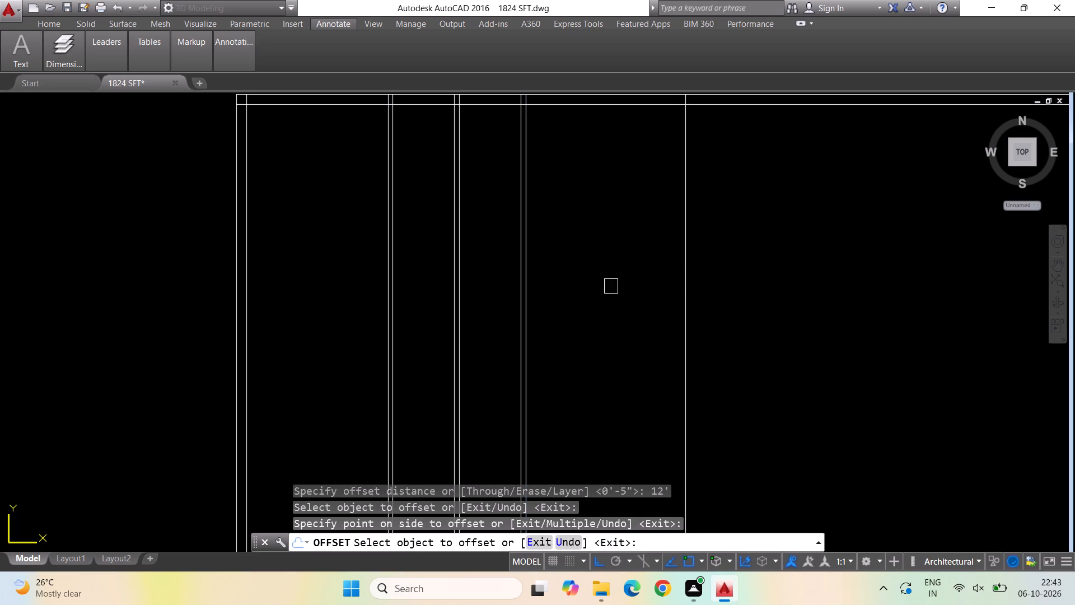
key(space)
Offset the new rightmost vertical line 9" to the left to form the right-hand outer wall.
key(space)
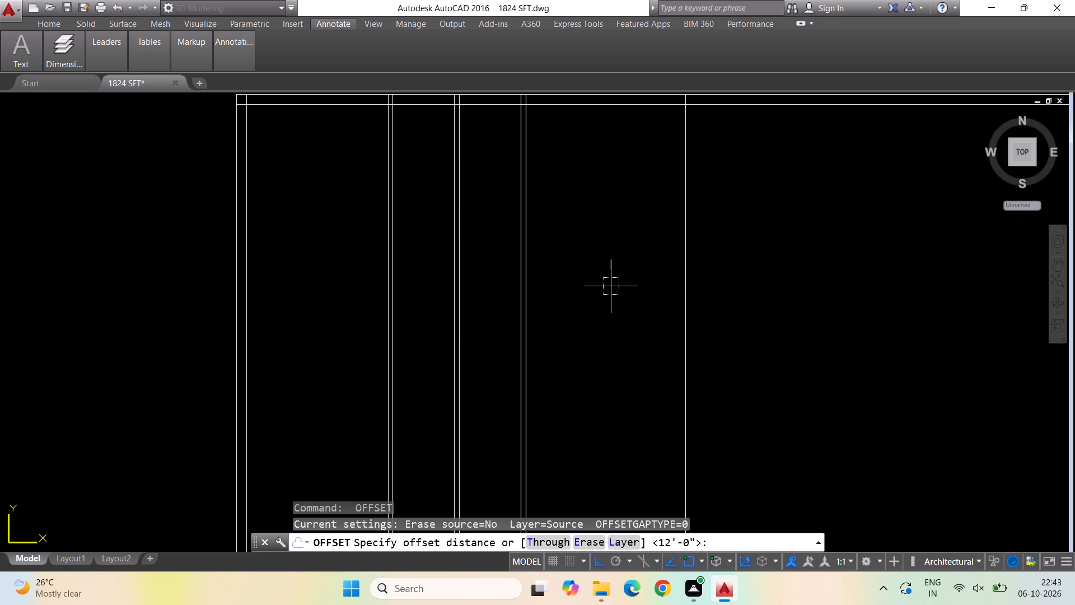
text(9")
key(Return)
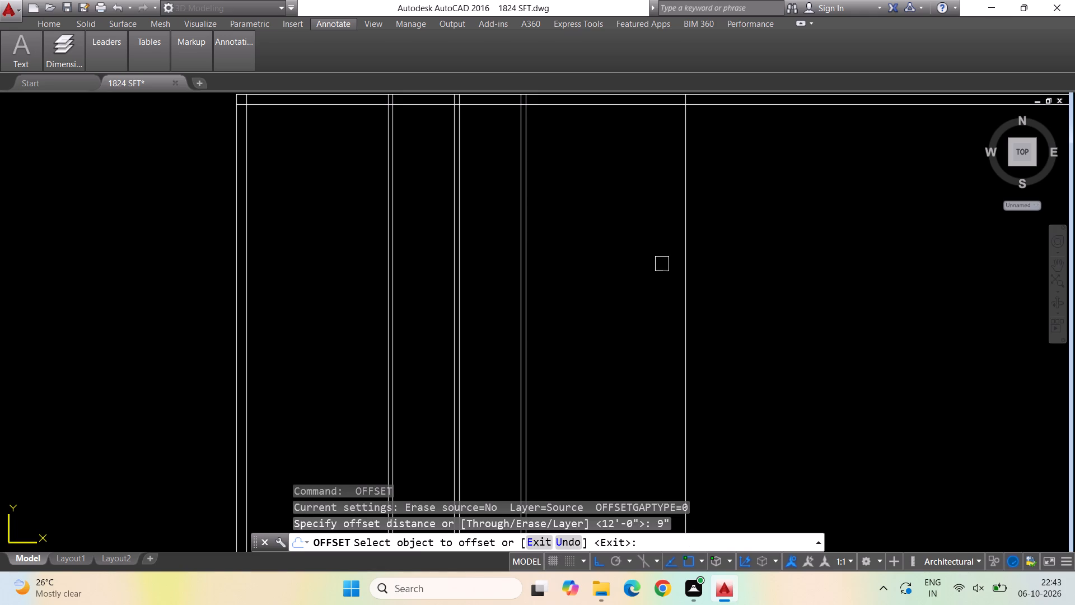
click(685, 281)
click(632, 282)
scroll(630, 281, down, 1)
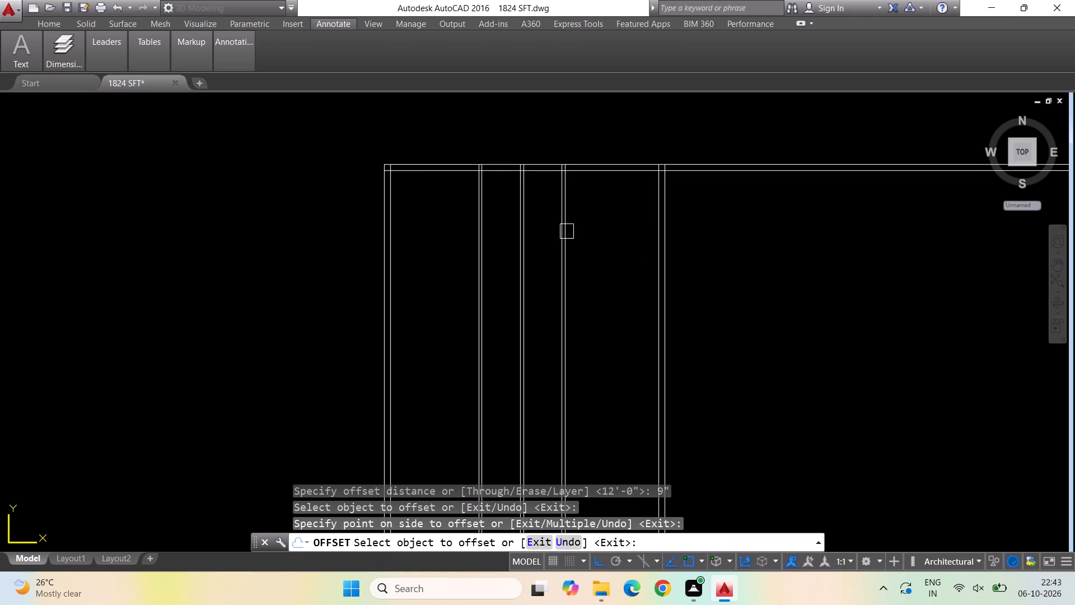
scroll(517, 171, down, 2)
scroll(543, 253, up, 1)
key(Escape)
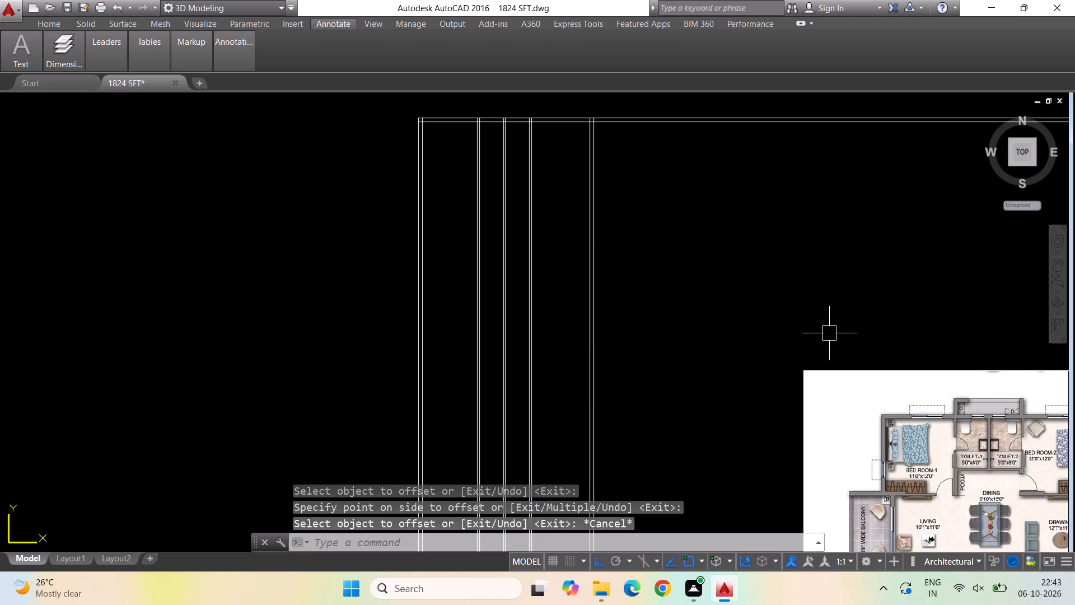
key(Escape)
Trim both horizontal top wall lines beyond the rightmost vertical line to close the upper-right corner.
text(tr)
key(Return)
key(Return)
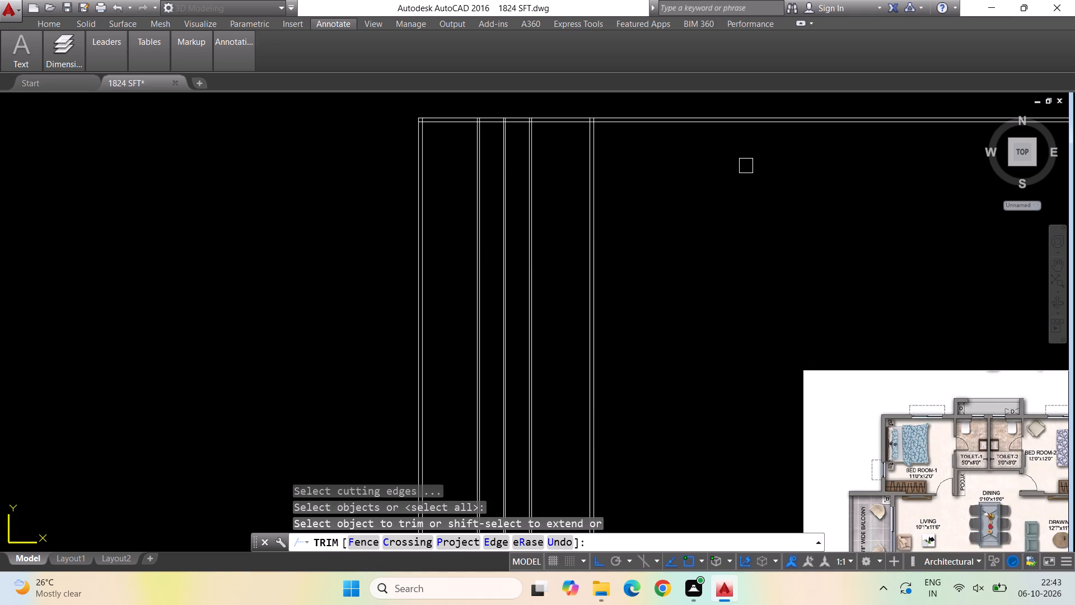
click(716, 128)
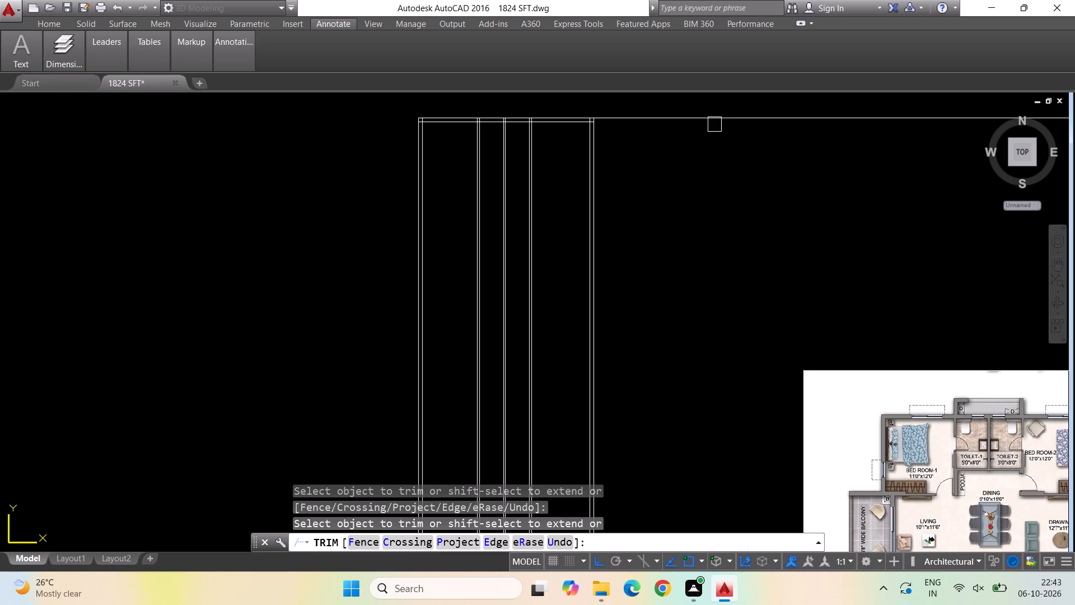
click(712, 121)
key(Escape)
Save the drawing.
scroll(624, 188, down, 1)
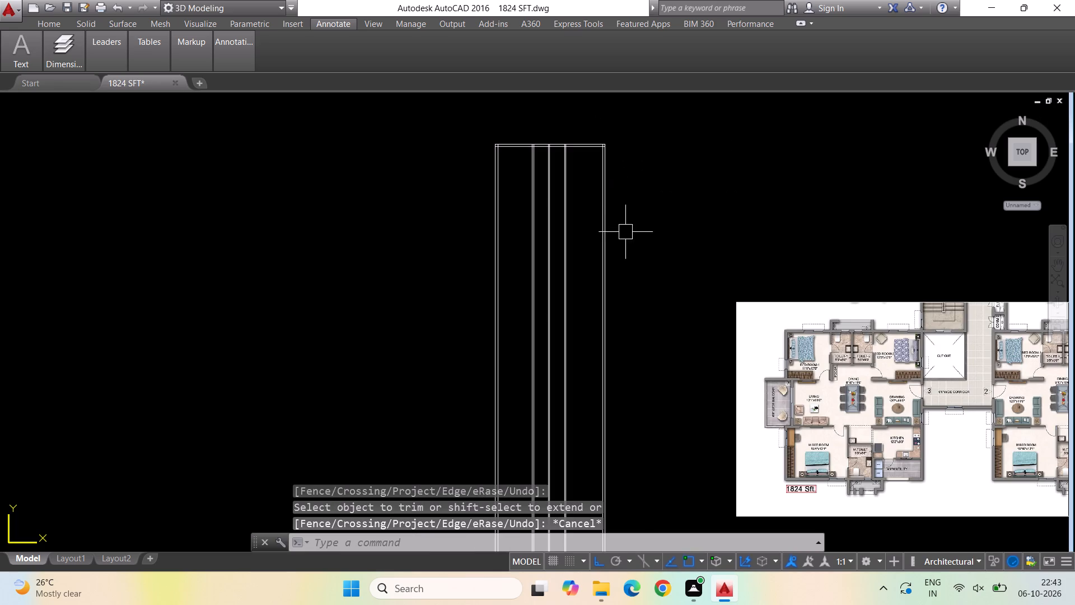
key(ctrl+s)
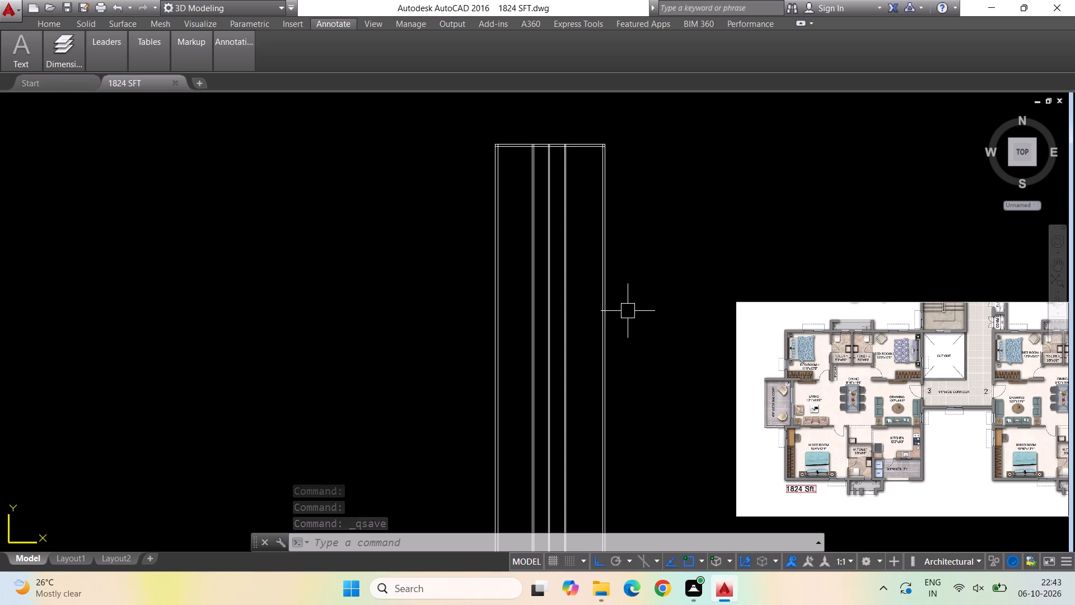
Move the reference floor plan image horizontally closer to the drafted right-hand outer wall.
scroll(565, 333, down, 1)
scroll(585, 226, up, 3)
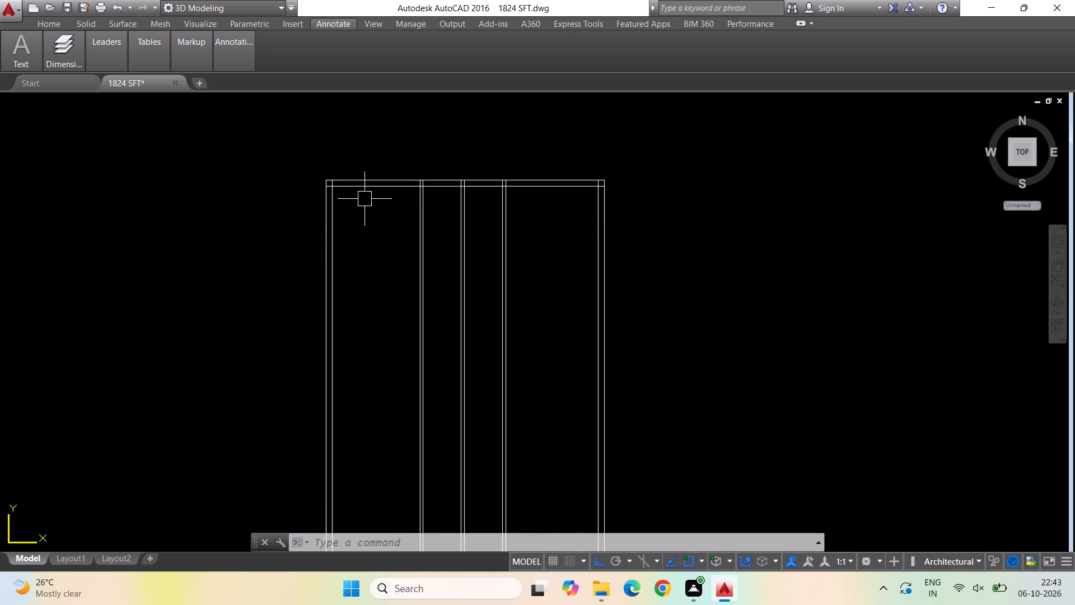
scroll(211, 157, down, 2)
scroll(671, 232, down, 2)
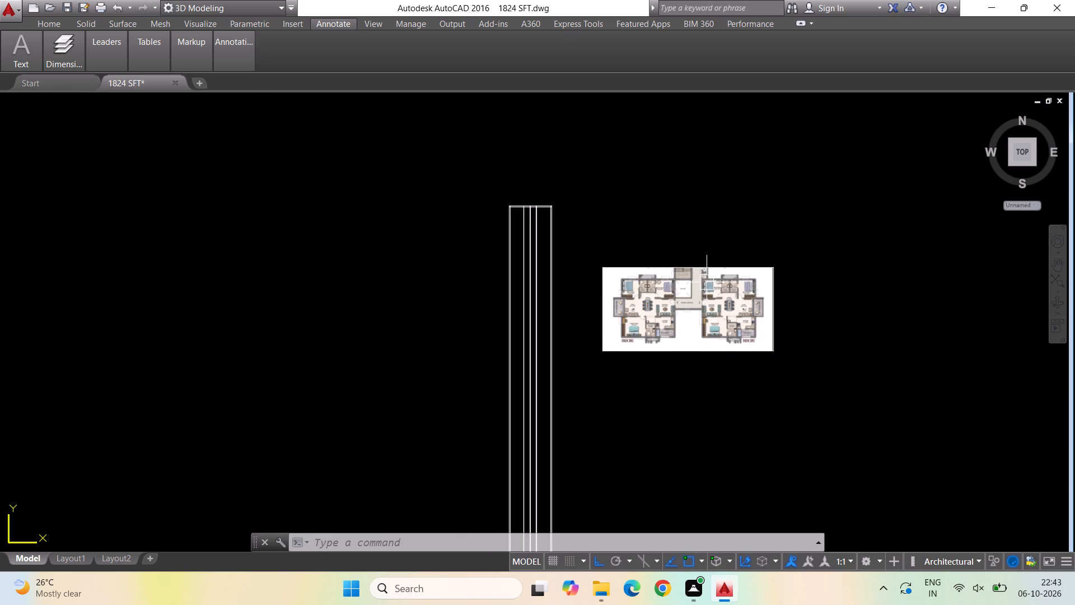
scroll(705, 367, up, 2)
click(666, 326)
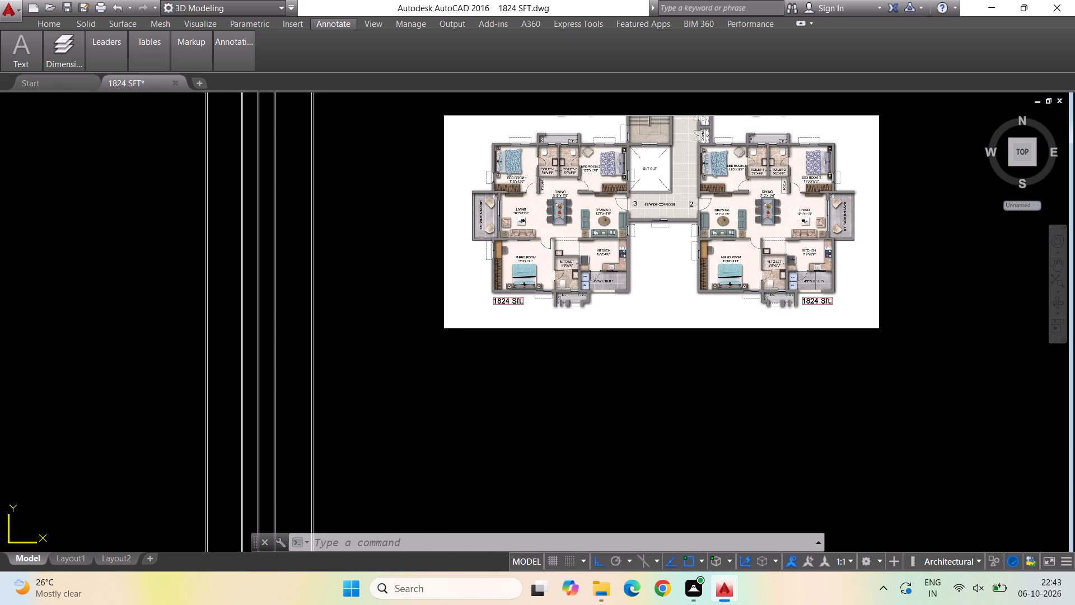
right_click(698, 375)
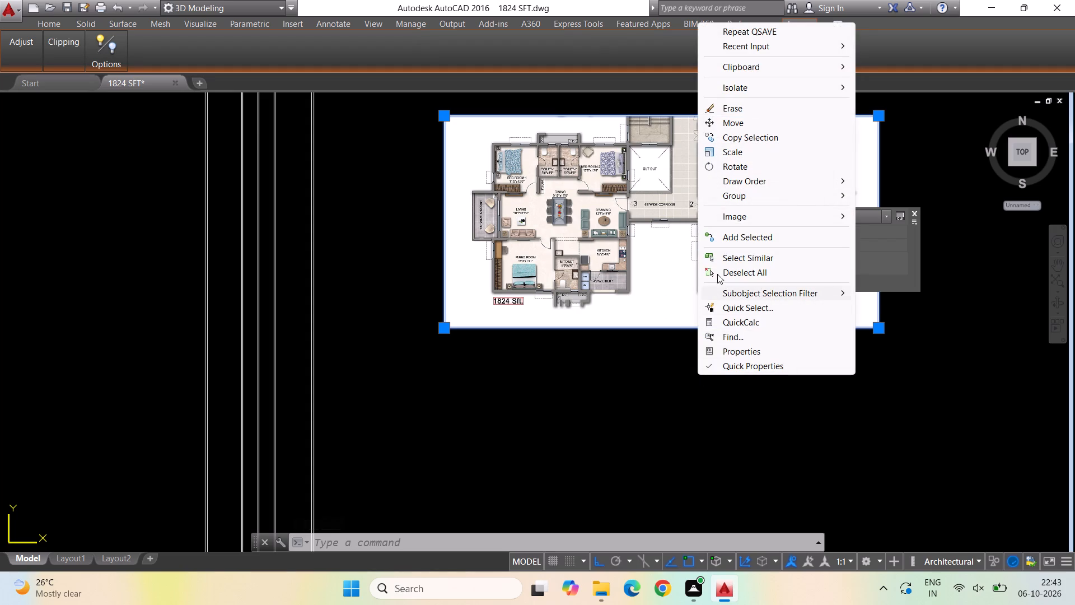
click(749, 126)
click(765, 256)
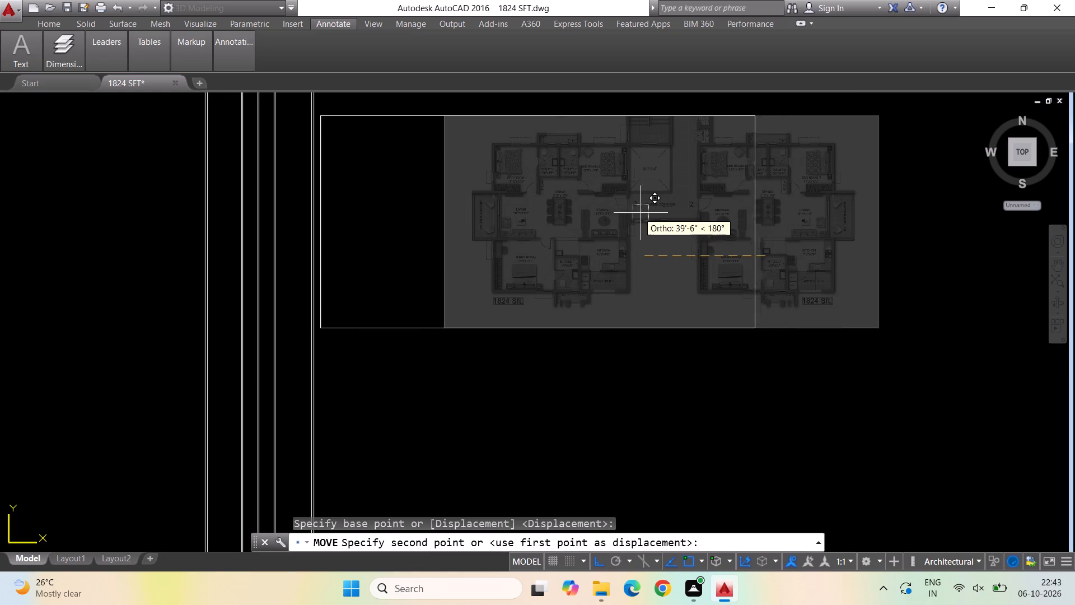
click(664, 216)
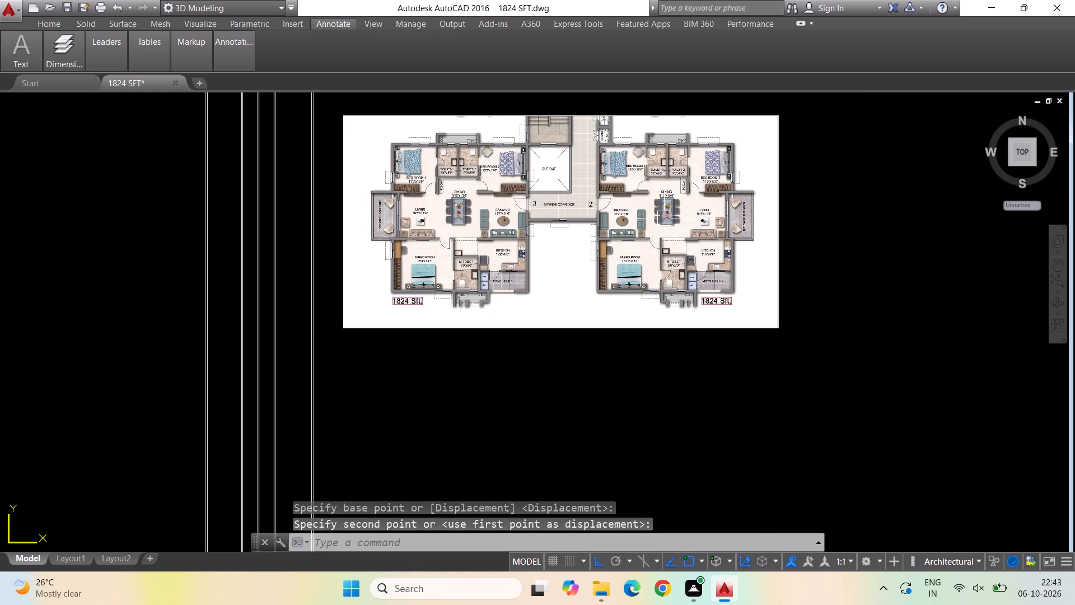
Examine the bedroom and toilet dimensions of the 1824 Sft. unit in the reference image against the drafted walls.
scroll(825, 297, down, 2)
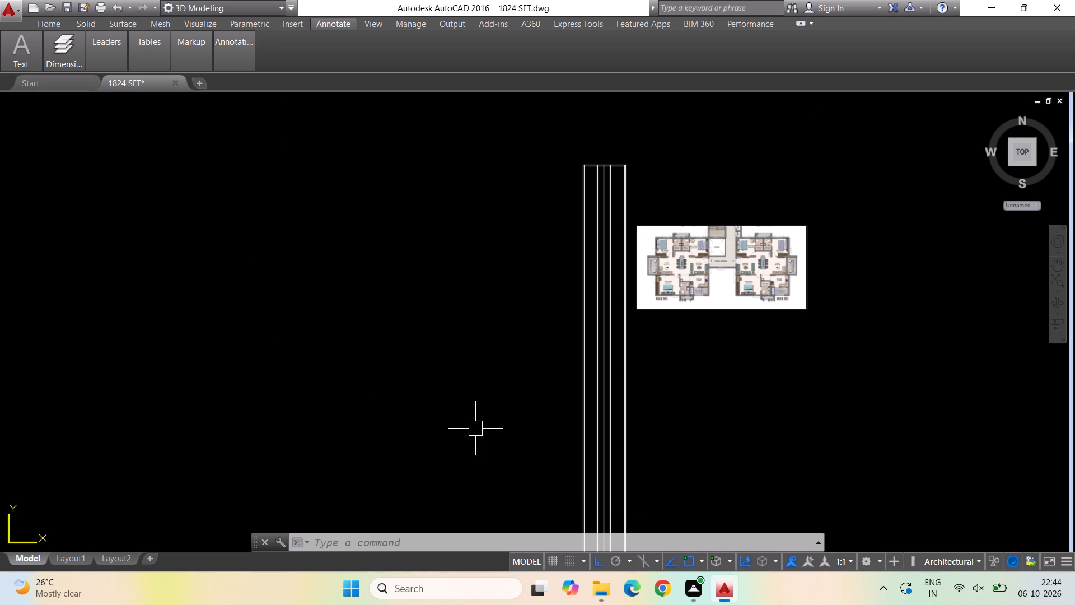
scroll(630, 197, up, 2)
scroll(335, 261, down, 1)
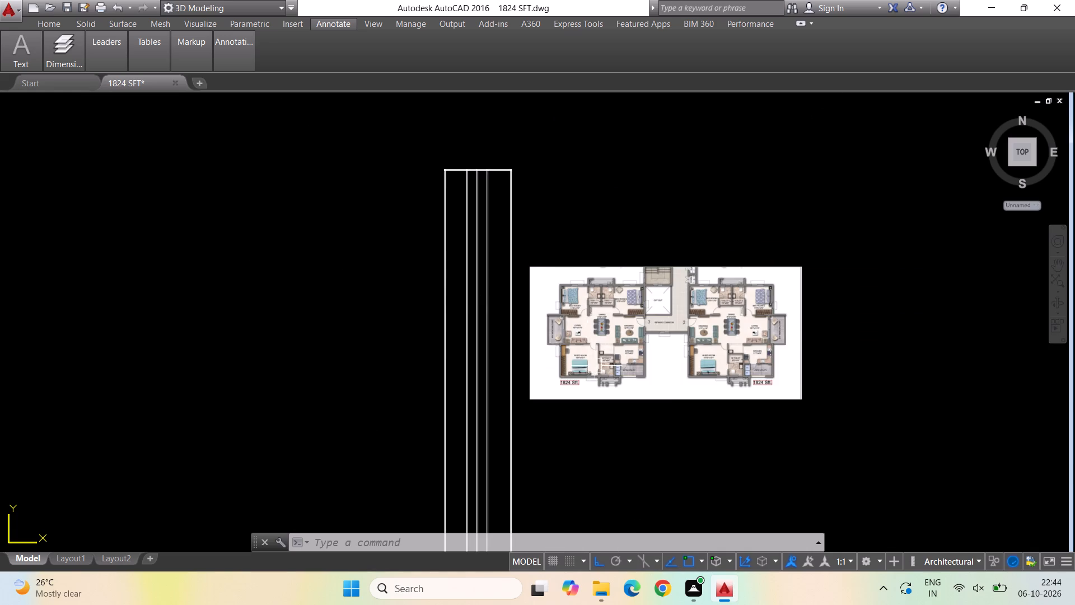
scroll(595, 366, up, 1)
scroll(609, 285, up, 2)
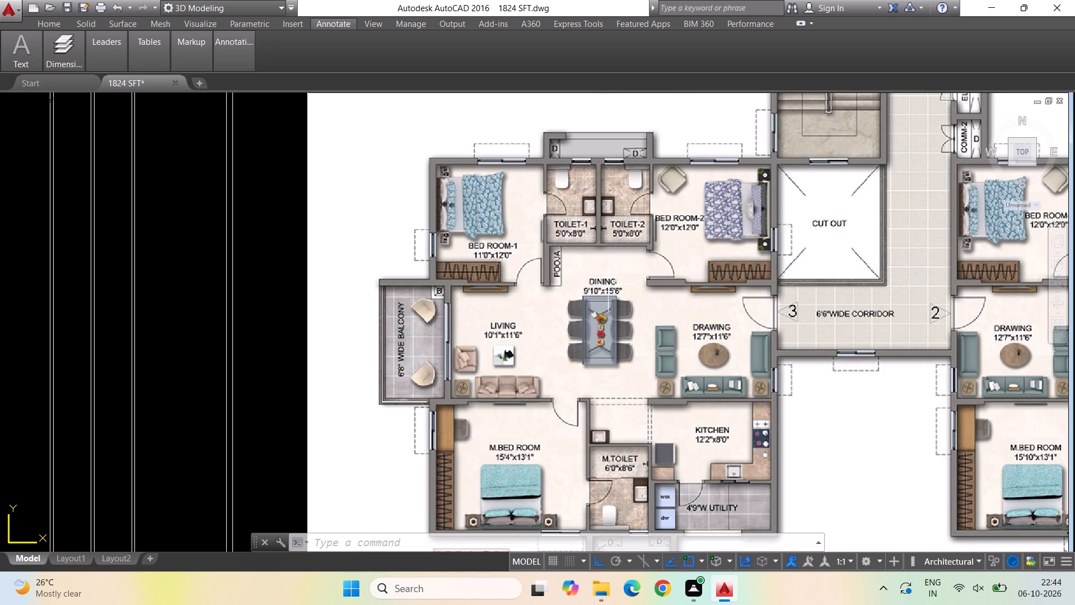
scroll(721, 320, down, 1)
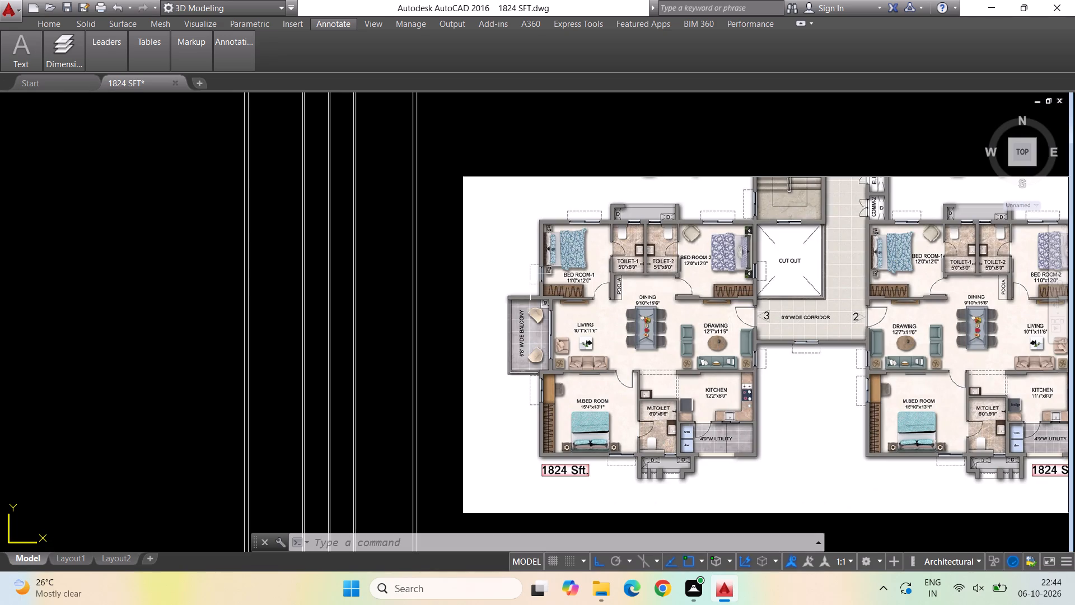
scroll(367, 384, down, 1)
scroll(443, 475, down, 1)
scroll(370, 228, up, 1)
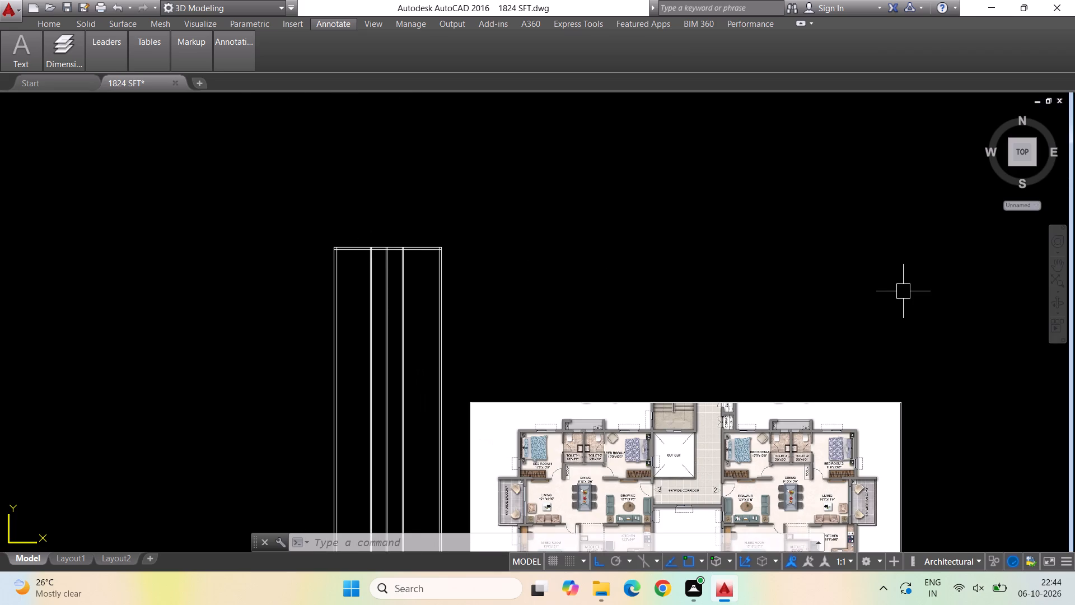
Offset the inner line of the top wall 12' downward to set the depth of the bedrooms.
key(Escape)
key(Escape)
key(o)
key(Return)
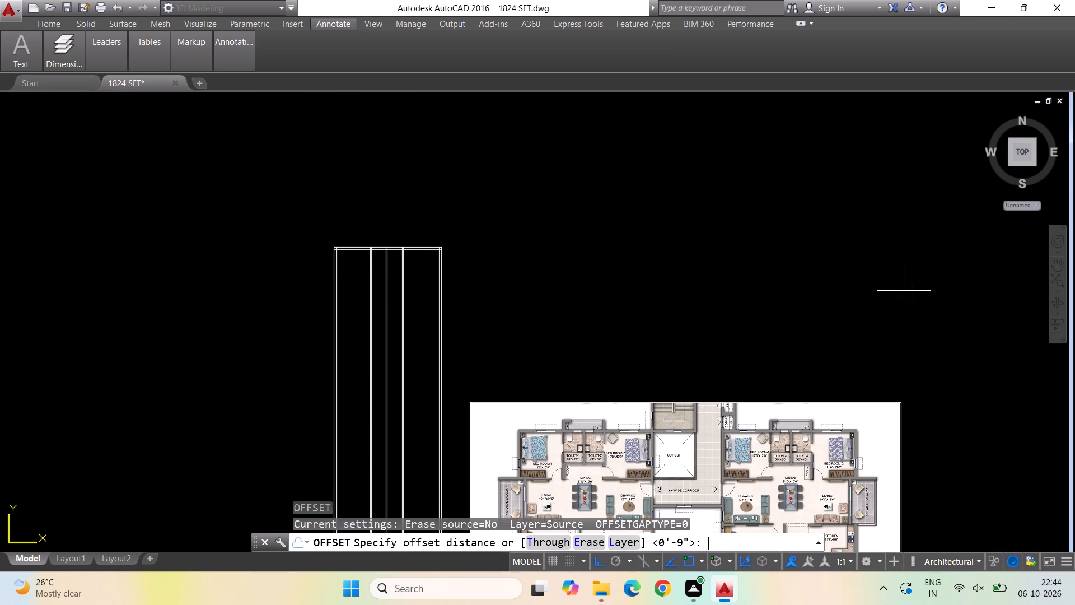
key(Escape)
key(Escape)
key(Escape)
key(o)
key(Return)
text(12')
key(Return)
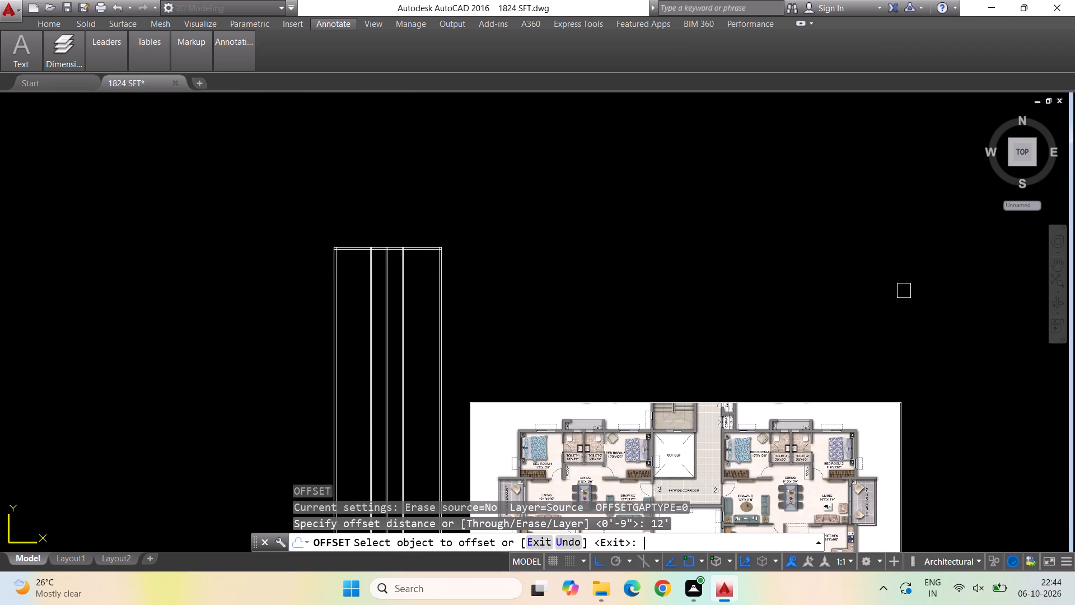
scroll(325, 282, up, 2)
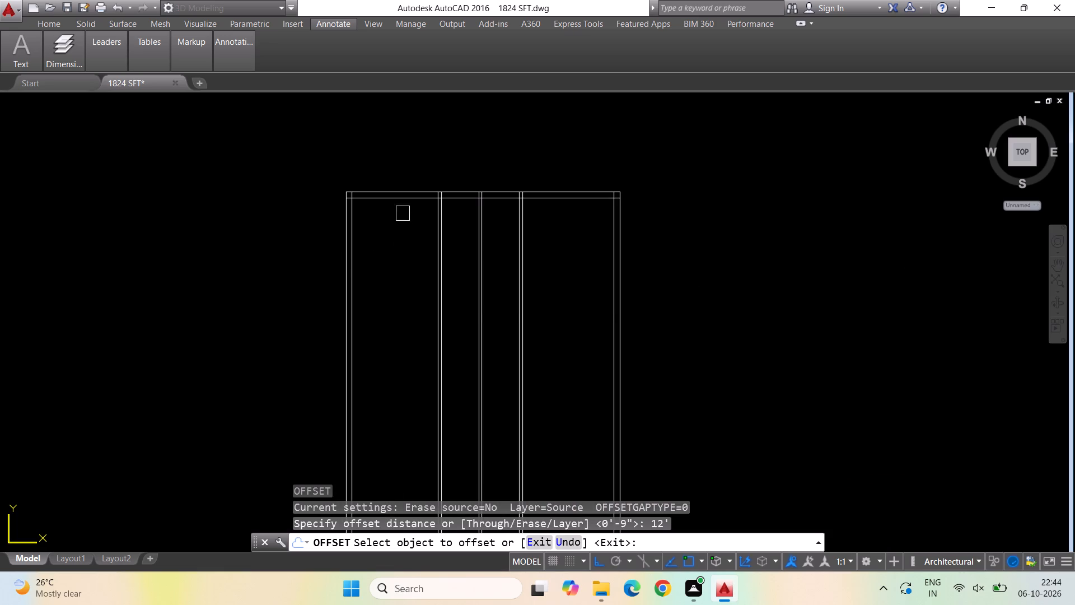
click(399, 204)
click(407, 336)
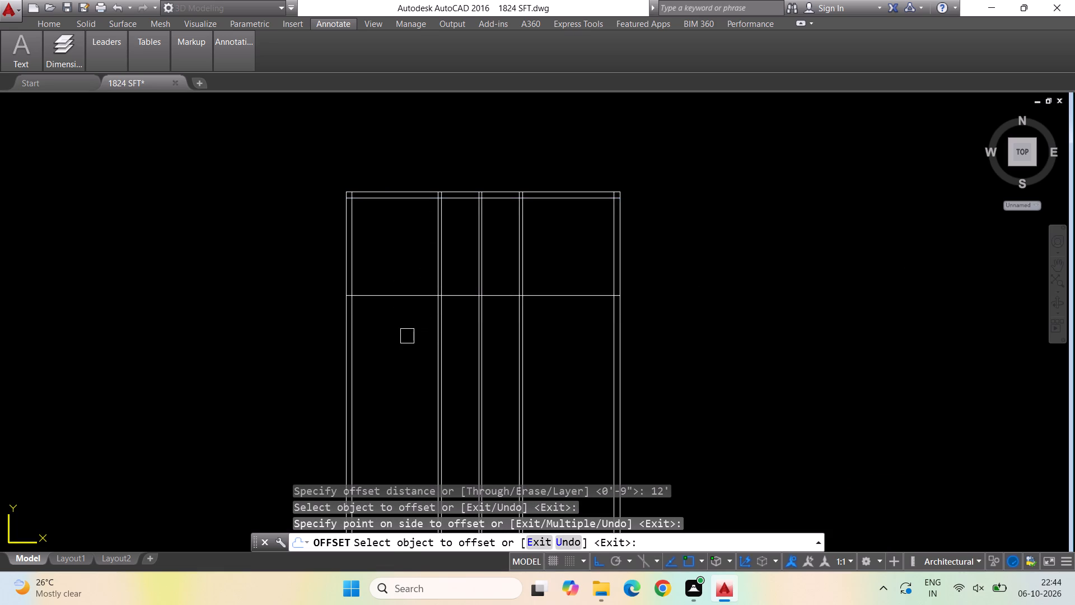
key(space)
Offset the new horizontal bedroom line 4.5" upward to form the partition wall below the bedrooms.
key(space)
text(4.5")
key(Return)
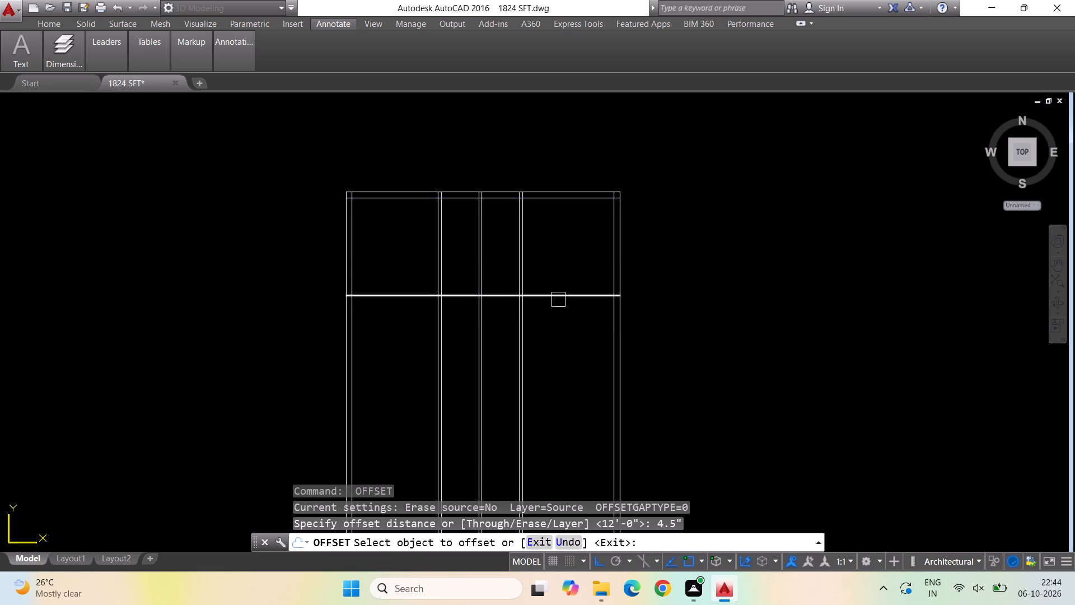
click(558, 300)
click(551, 271)
key(Escape)
key(Escape)
key(Escape)
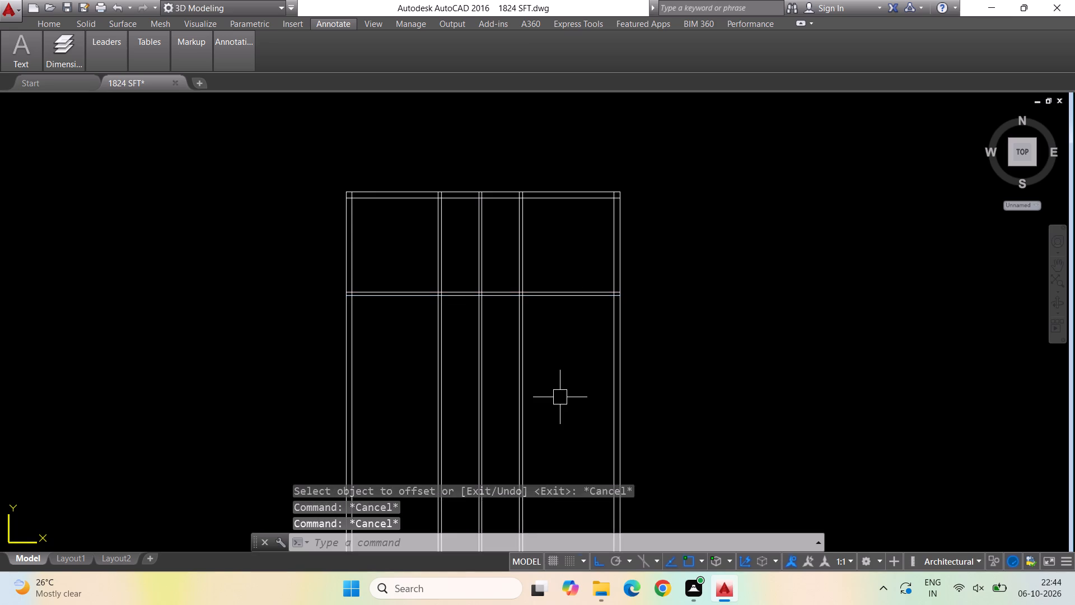
Offset the inner line of the top wall 8' downward to set the depth of the toilets.
key(Escape)
key(o)
key(Return)
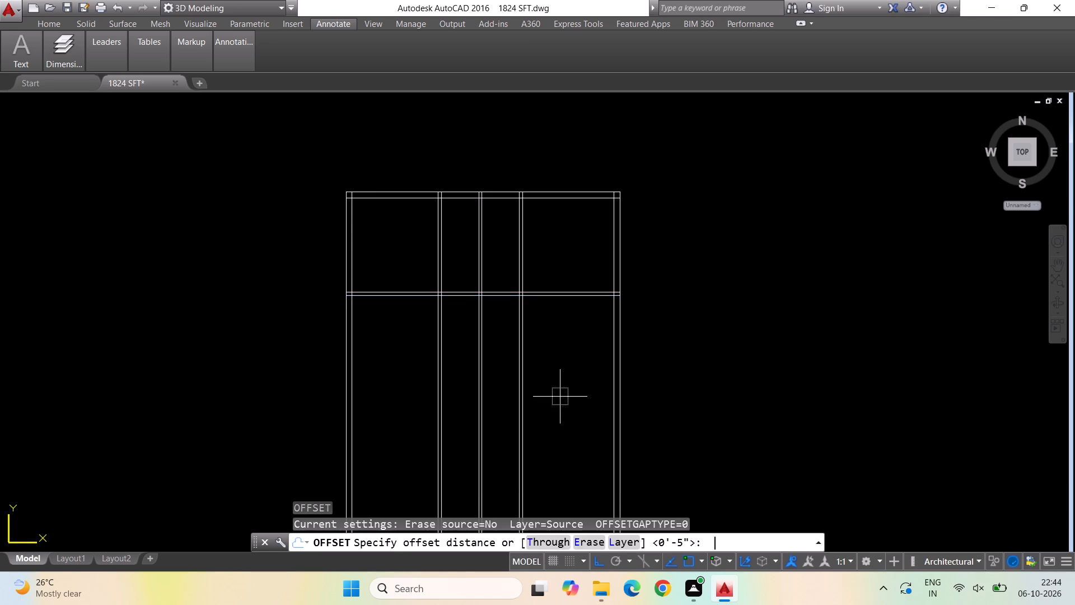
text(8')
key(Return)
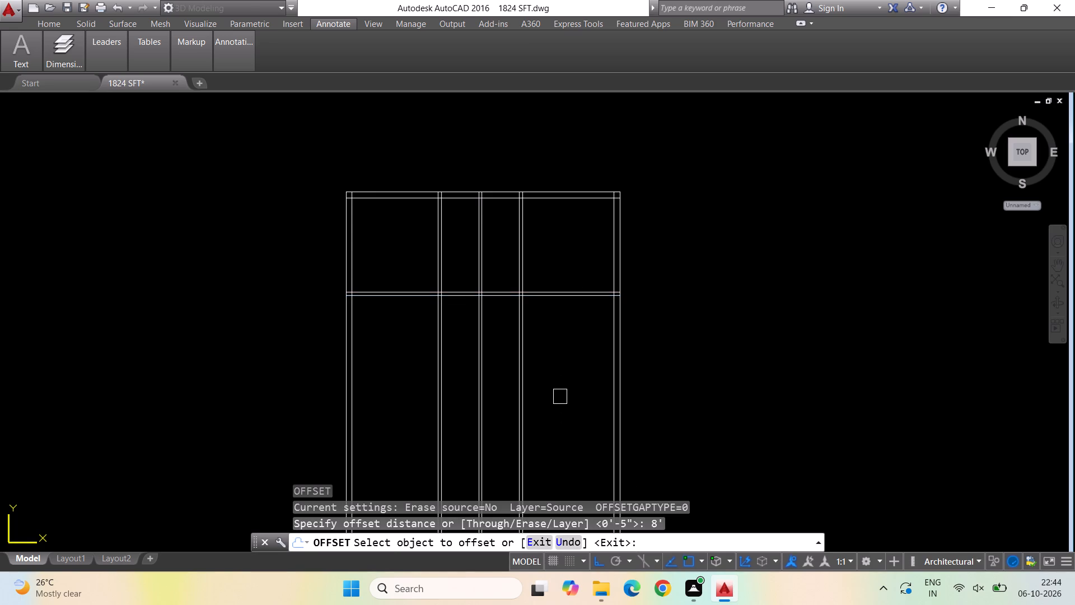
click(462, 204)
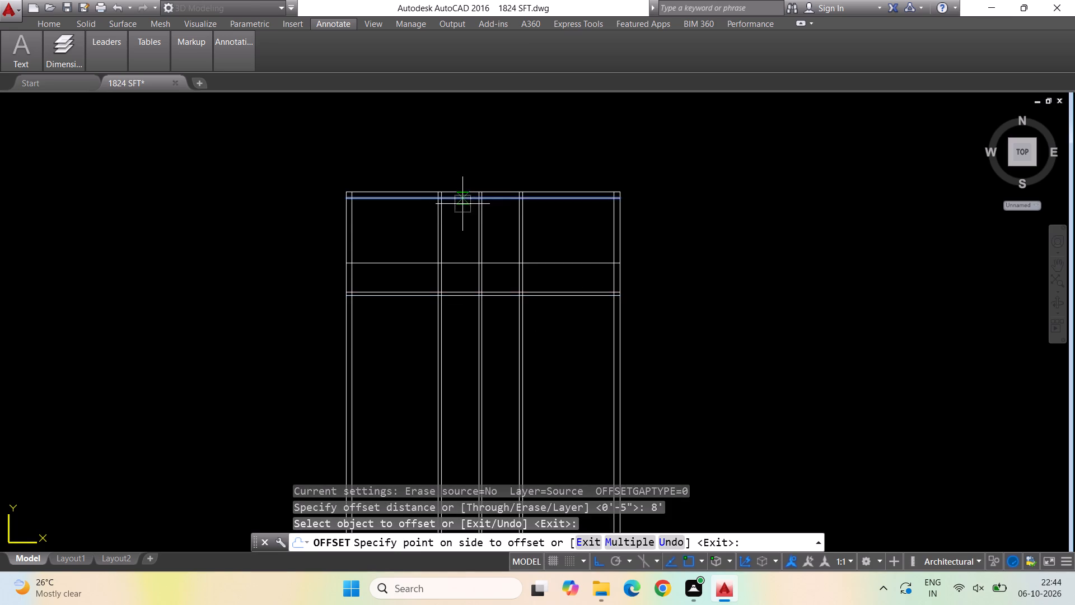
click(462, 240)
key(space)
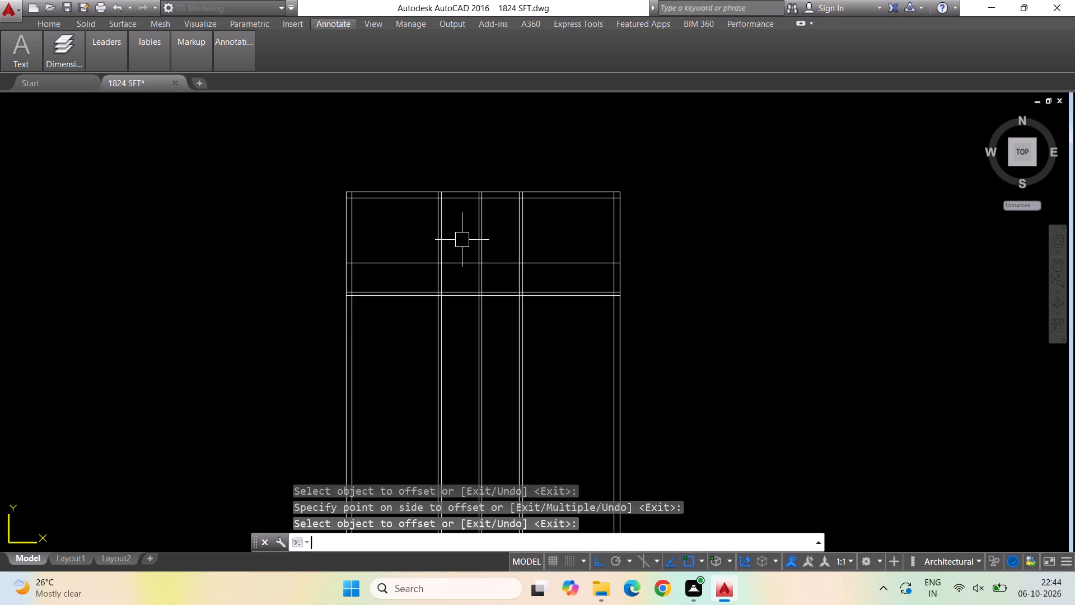
Offset the new horizontal toilet line 4.5" upward to form the partition wall below the toilets.
key(space)
text(4.5")
key(Return)
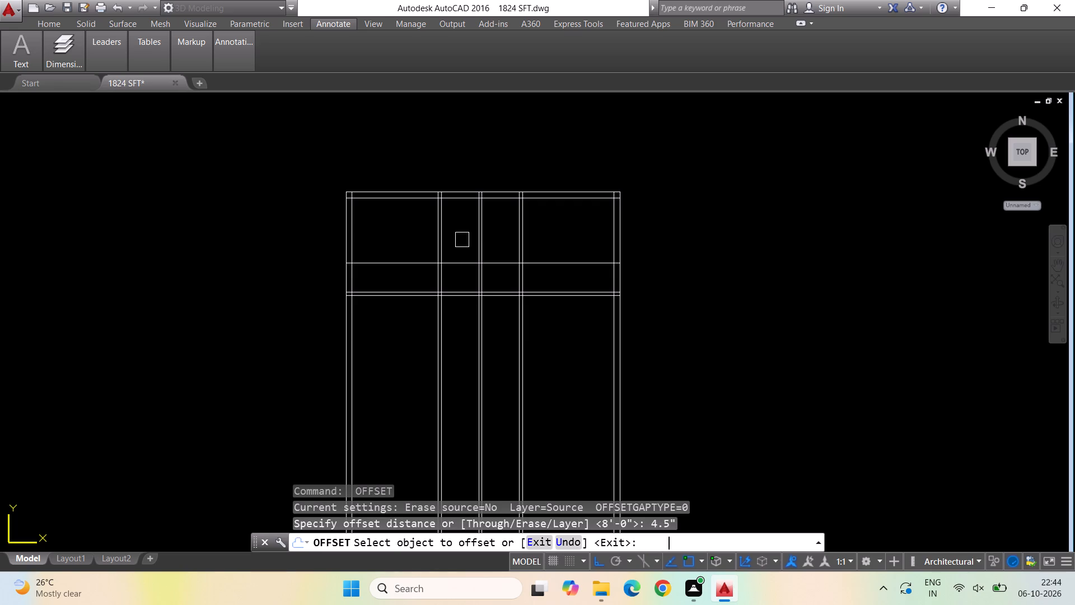
click(581, 263)
click(571, 234)
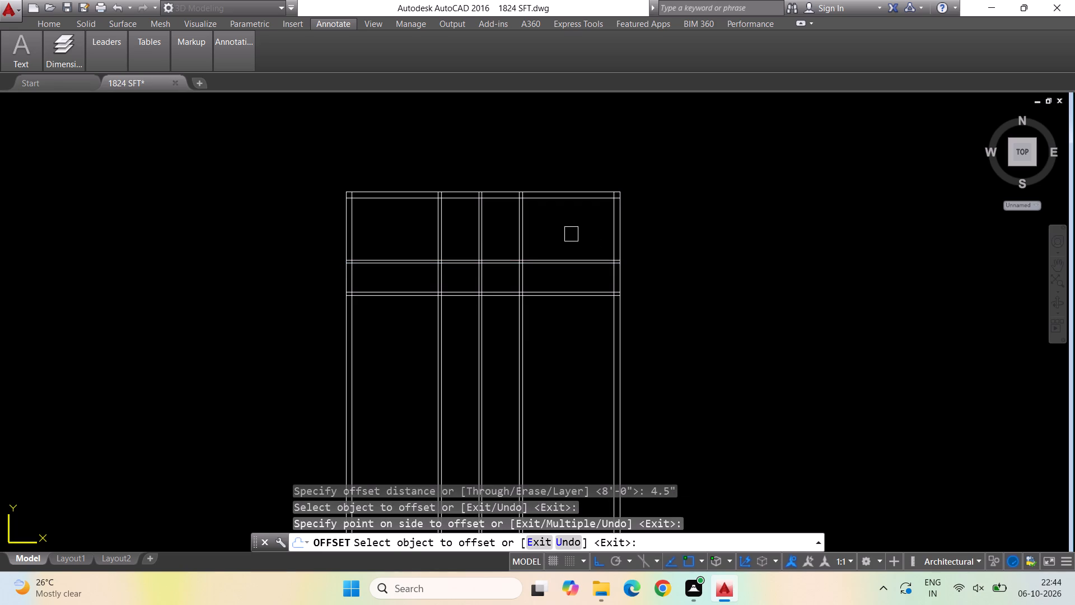
key(Escape)
key(Escape)
Trim both lines of the toilet partition wall where they cross bedroom 2 and bedroom 1.
text(tr)
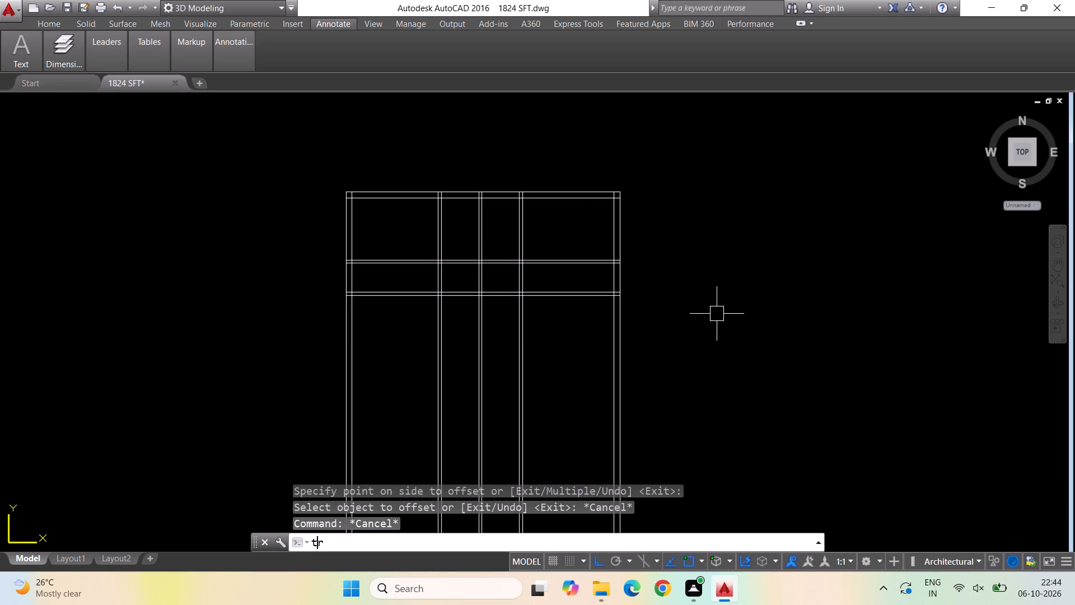
key(Return)
key(Return)
click(567, 262)
click(568, 268)
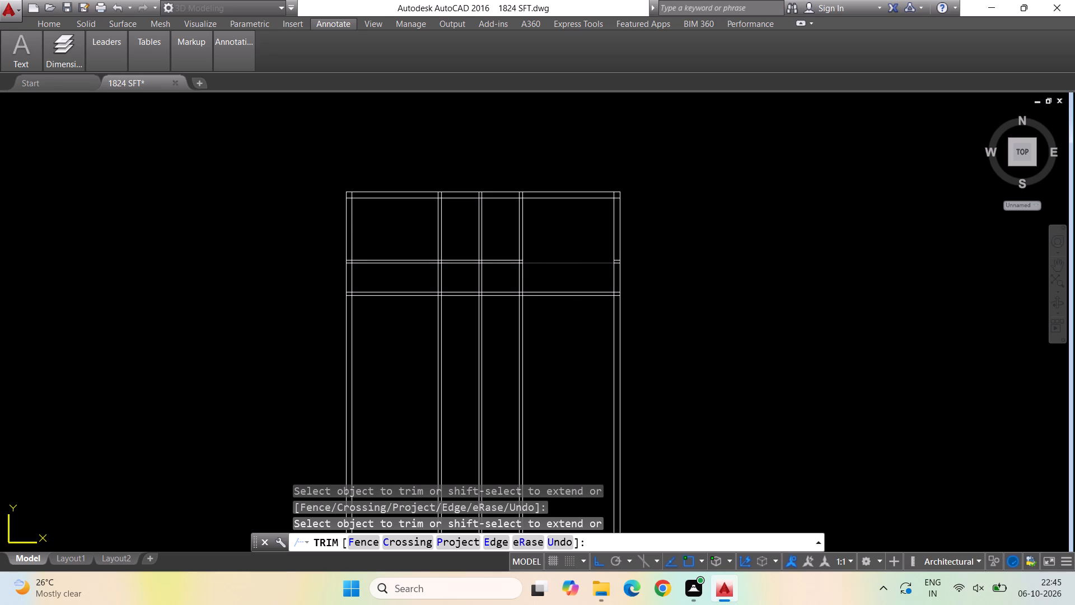
click(382, 258)
click(384, 262)
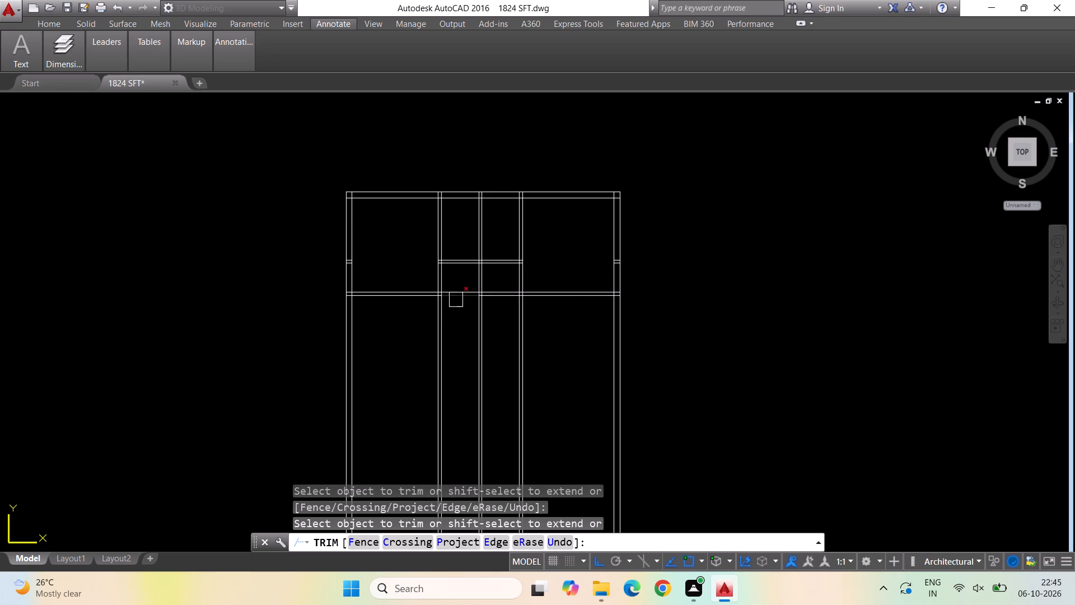
Trim both lines of the lower bedroom partition wall across the two bays below the toilets.
click(456, 299)
click(456, 296)
click(497, 293)
click(497, 295)
key(Escape)
Erase the leftover short segments of the toilet partition lines inside the left and right outer walls.
scroll(343, 265, up, 3)
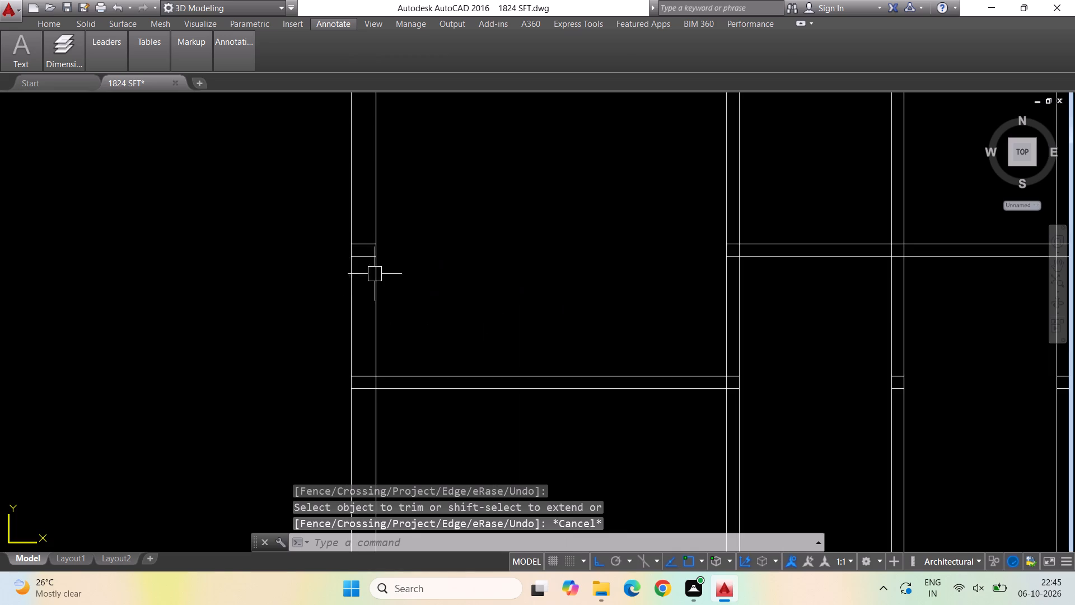
click(356, 257)
click(362, 246)
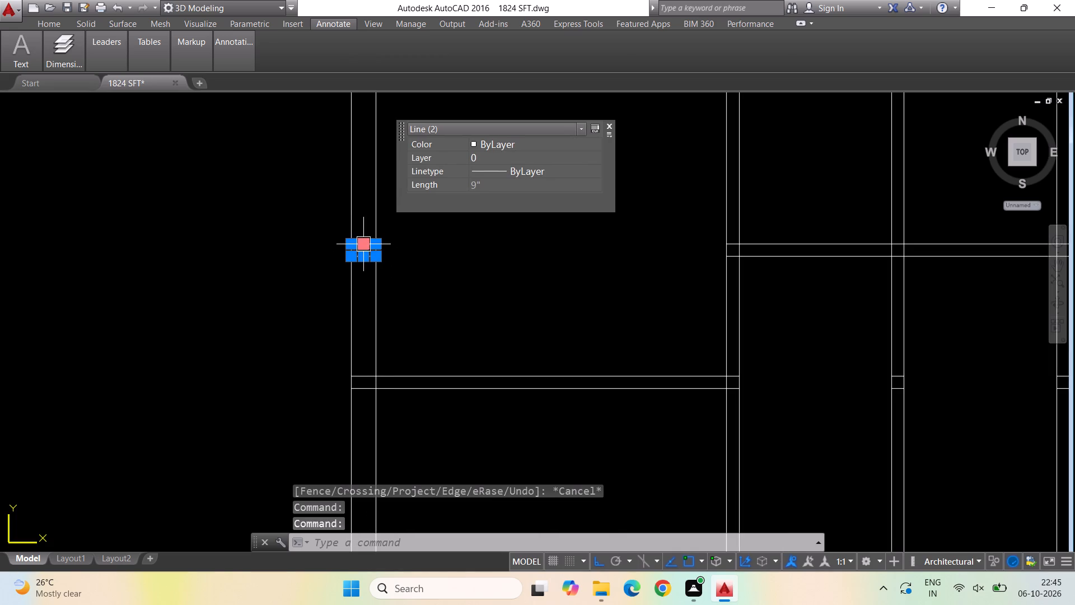
key(Delete)
scroll(244, 286, down, 2)
scroll(723, 273, up, 2)
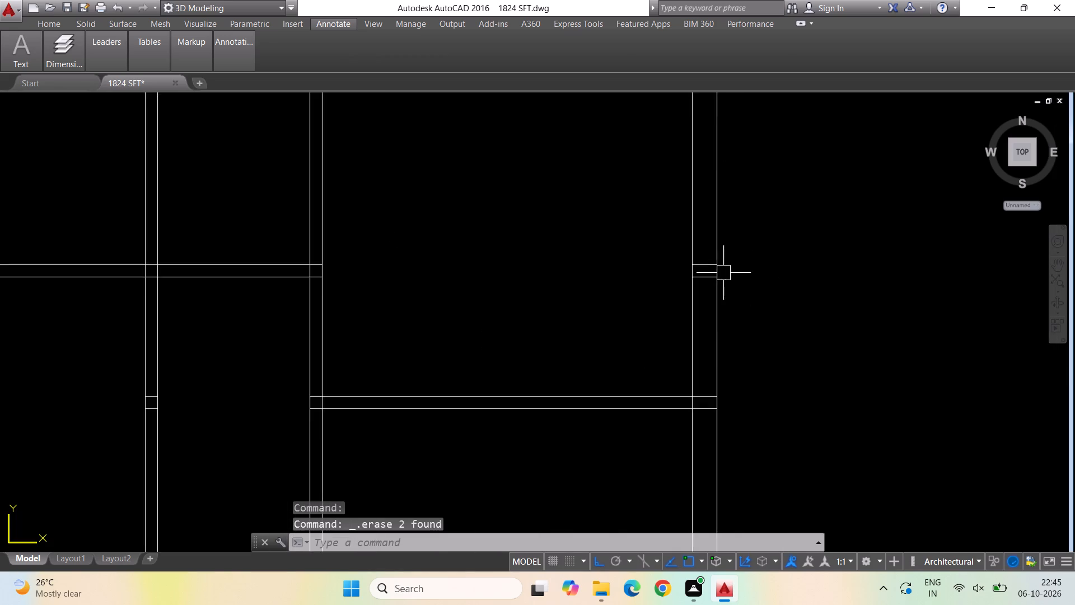
scroll(723, 273, up, 1)
scroll(681, 288, up, 1)
click(695, 278)
click(695, 243)
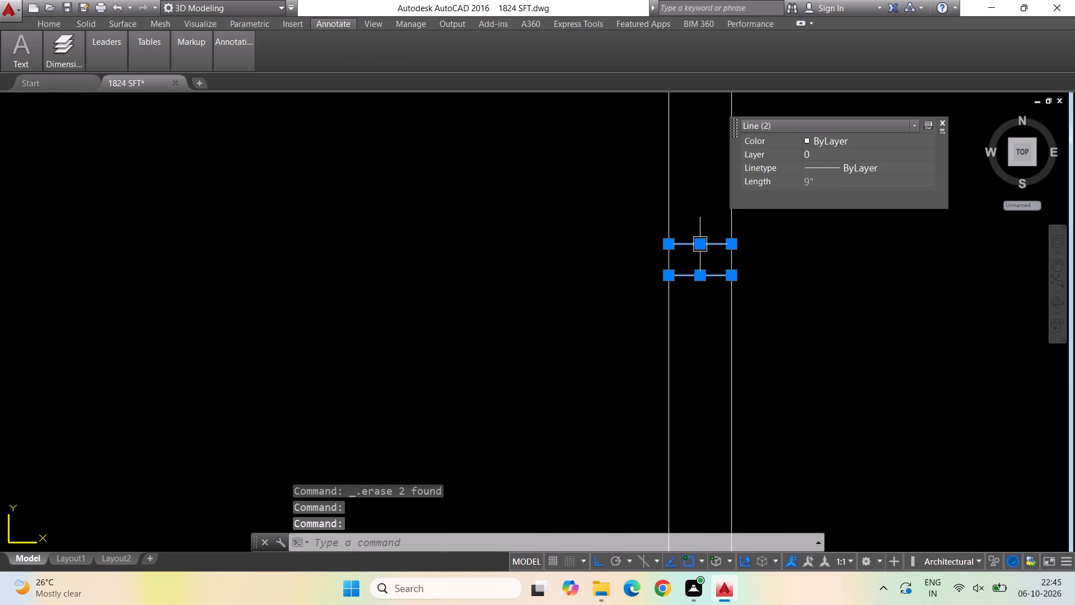
key(Delete)
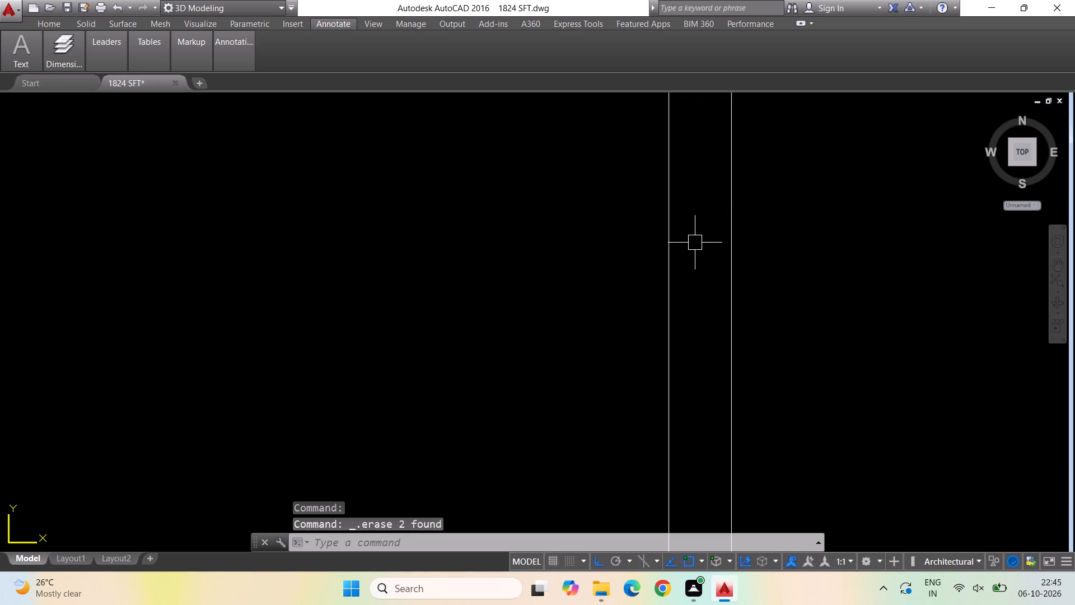
Erase the two leftover short horizontal segments inside the middle vertical partition wall, level with the bedroom partition walls.
scroll(781, 318, down, 3)
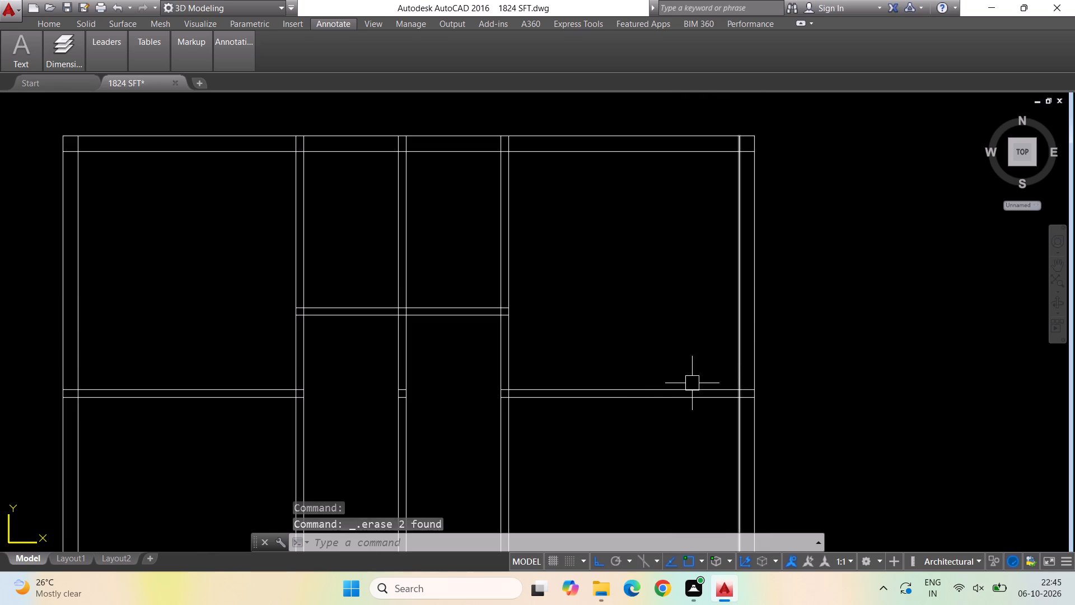
scroll(417, 418, up, 4)
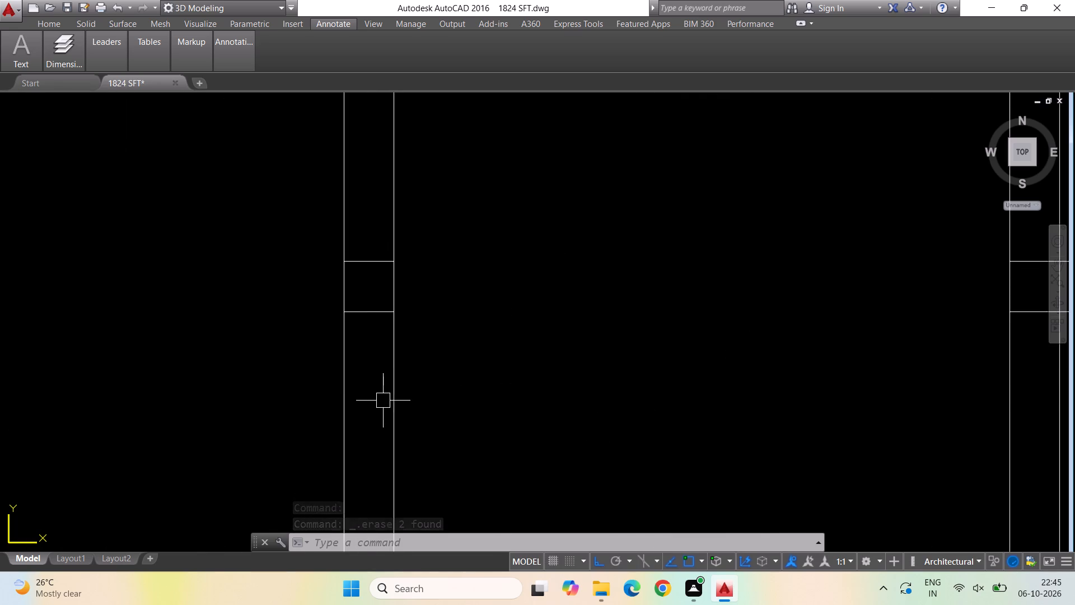
click(362, 314)
click(363, 267)
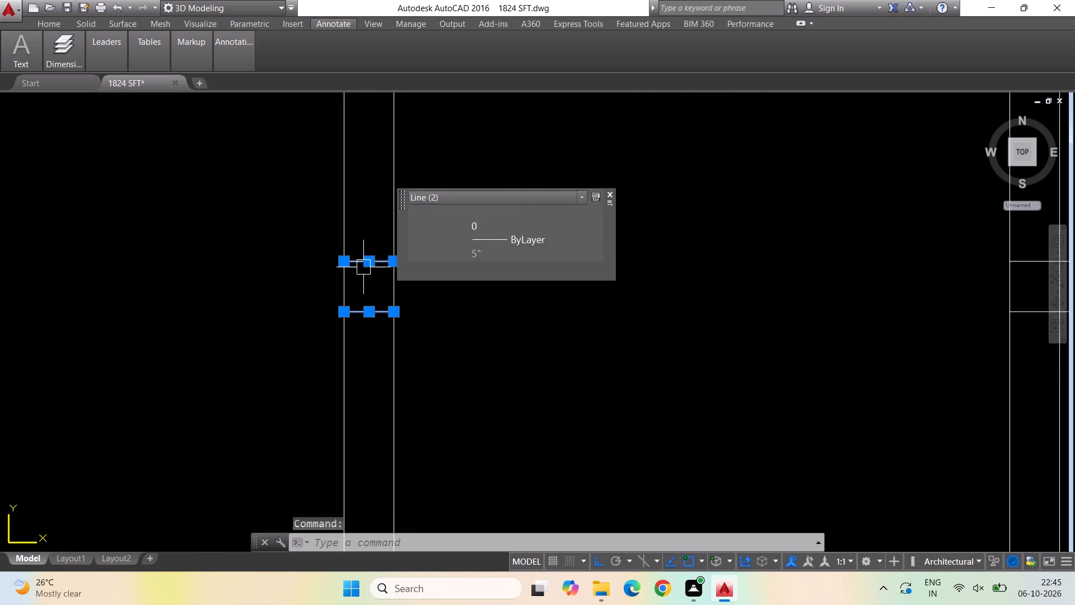
key(Delete)
Trim the inner wall line overlaps at the upper-left corner of the outer wall.
scroll(652, 354, down, 2)
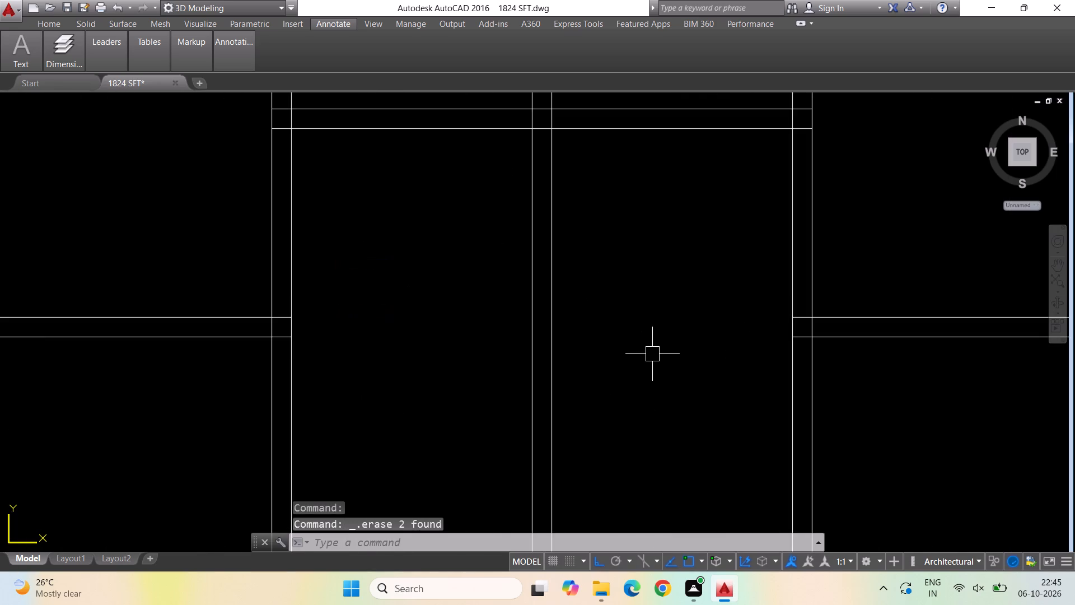
scroll(649, 357, down, 2)
scroll(558, 414, down, 1)
key(Escape)
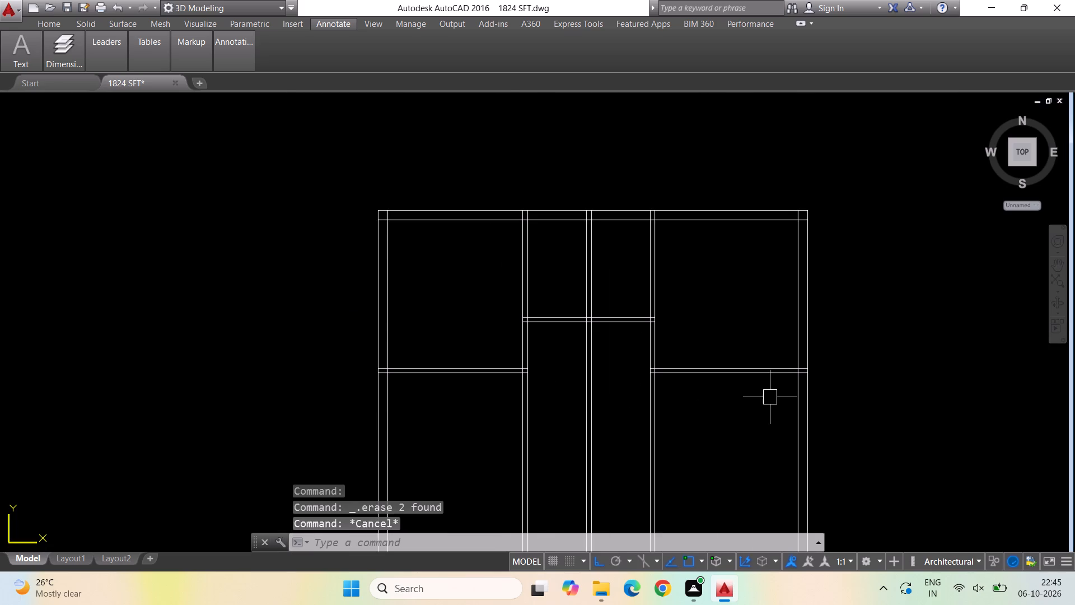
text(tr)
key(Return)
key(Return)
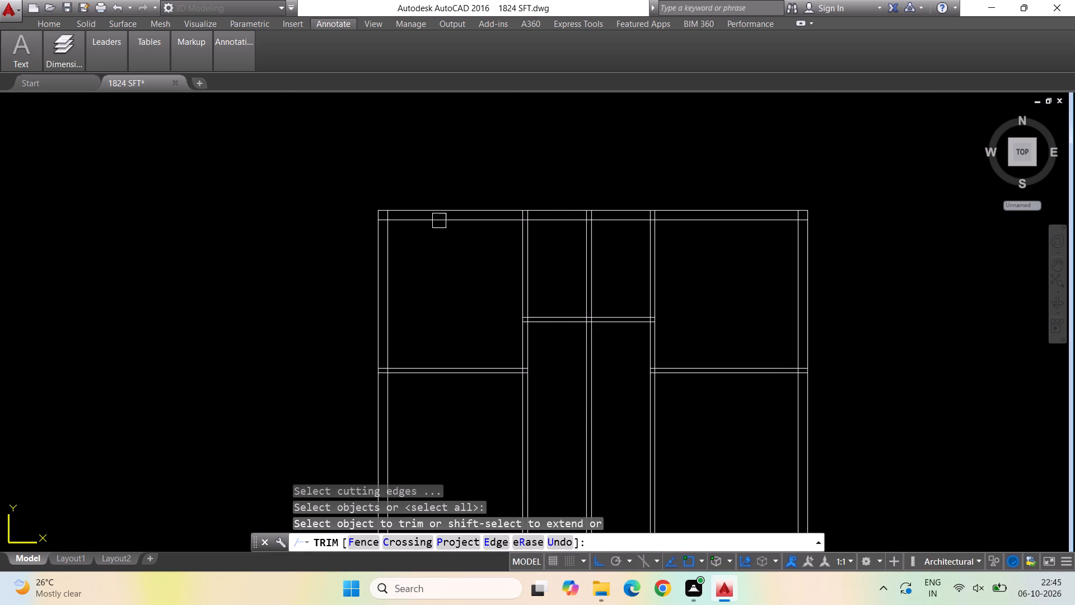
scroll(362, 225, up, 3)
click(435, 208)
click(467, 185)
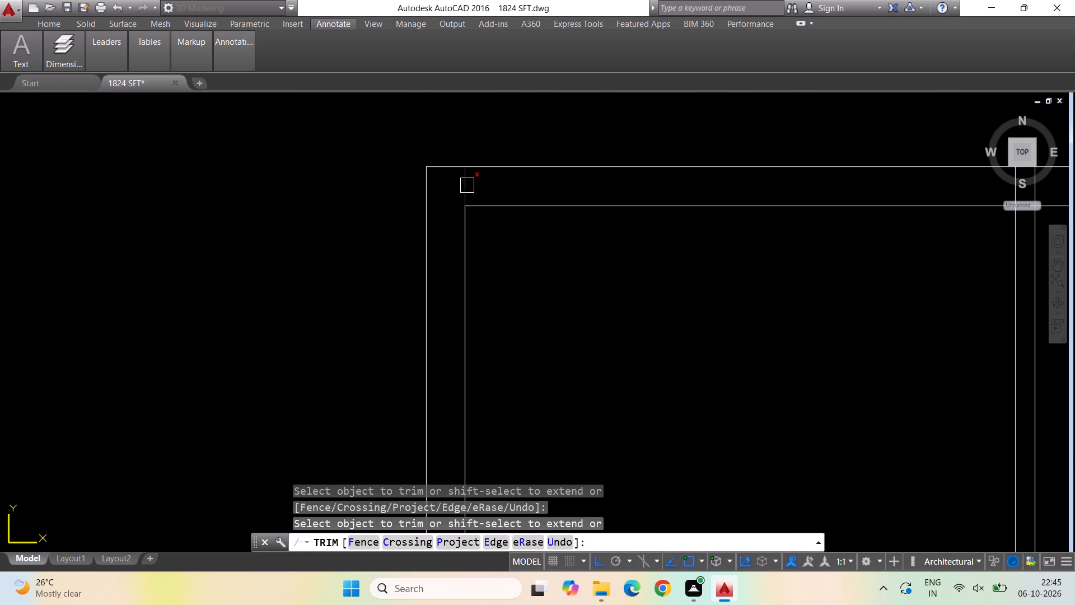
Trim both lines of the three vertical partition walls where they run through the top outer wall.
scroll(317, 215, down, 3)
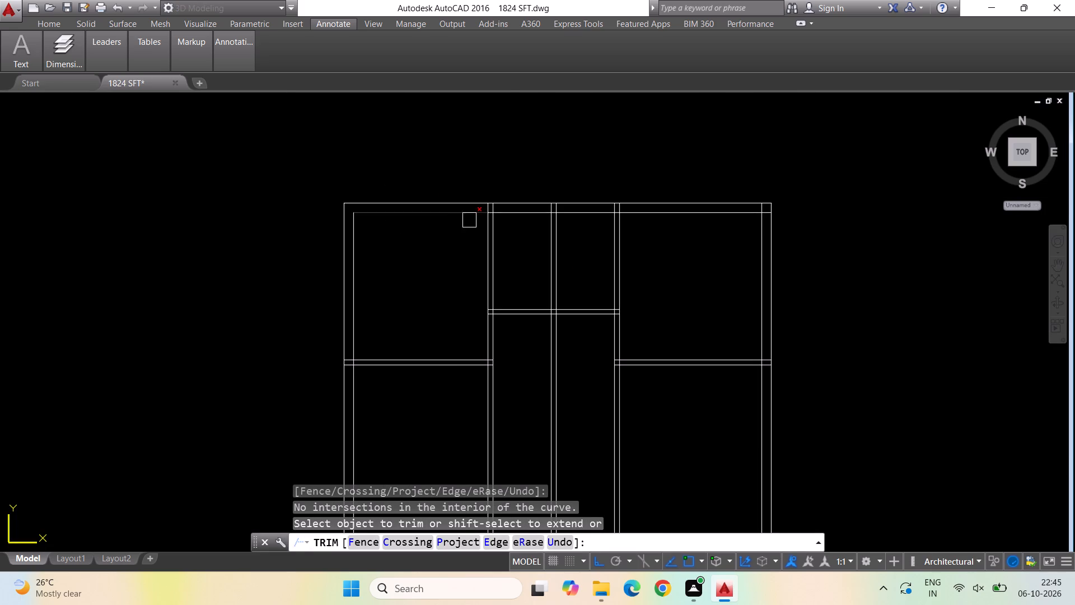
scroll(480, 214, up, 4)
click(522, 172)
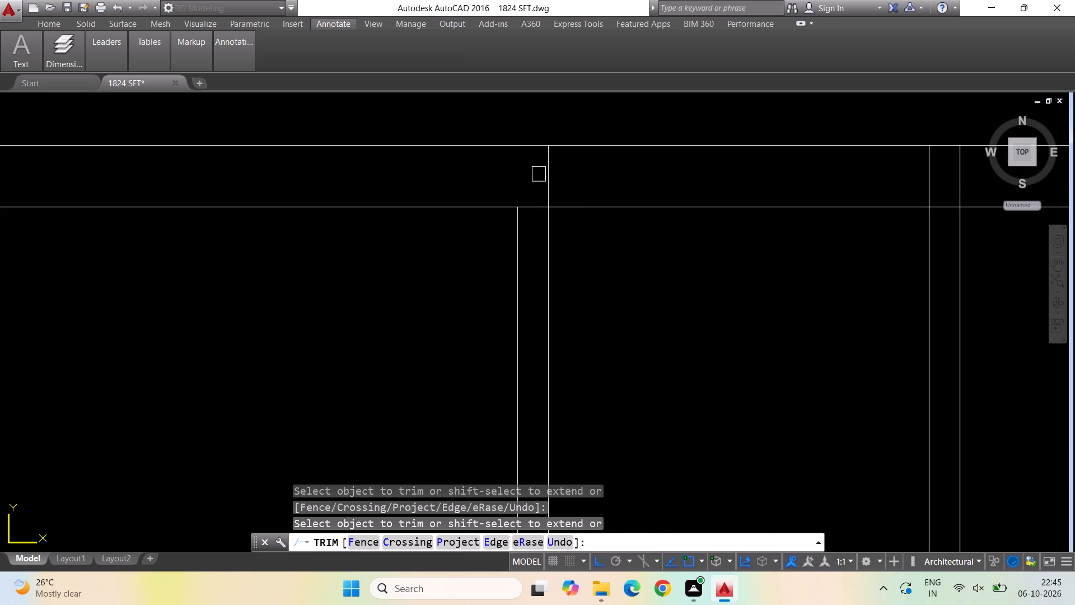
click(543, 176)
scroll(241, 242, down, 2)
scroll(543, 216, up, 2)
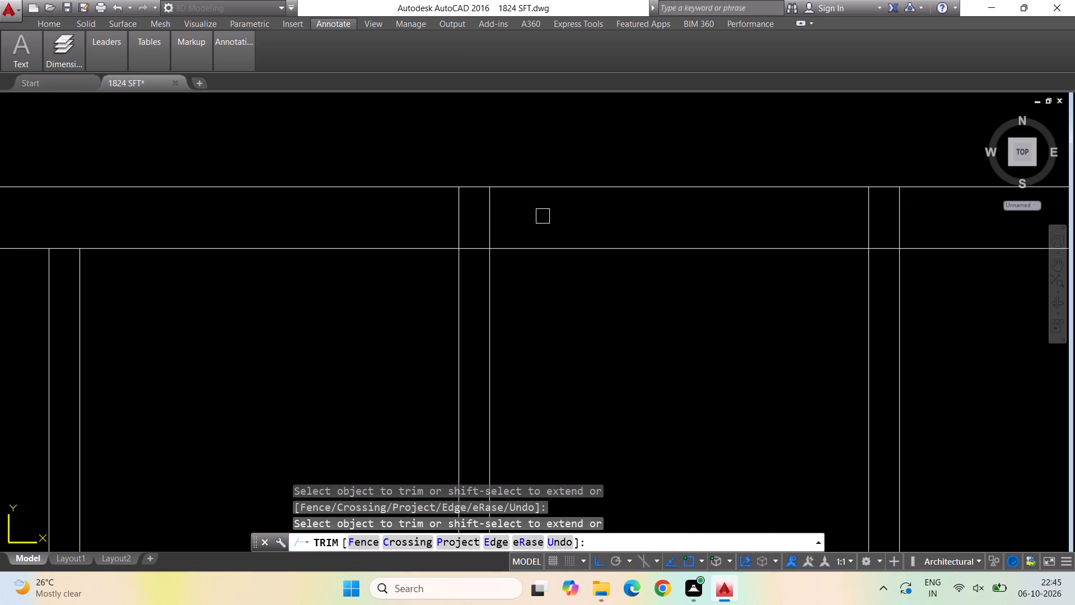
click(490, 216)
click(458, 216)
scroll(369, 230, down, 2)
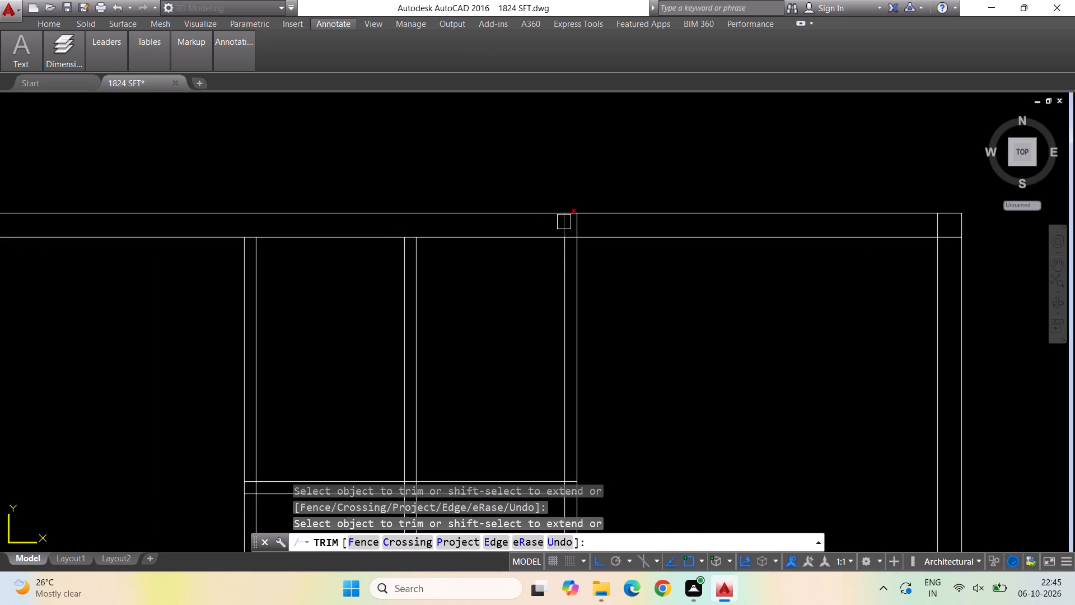
scroll(564, 222, up, 2)
click(567, 230)
click(593, 231)
scroll(433, 222, down, 2)
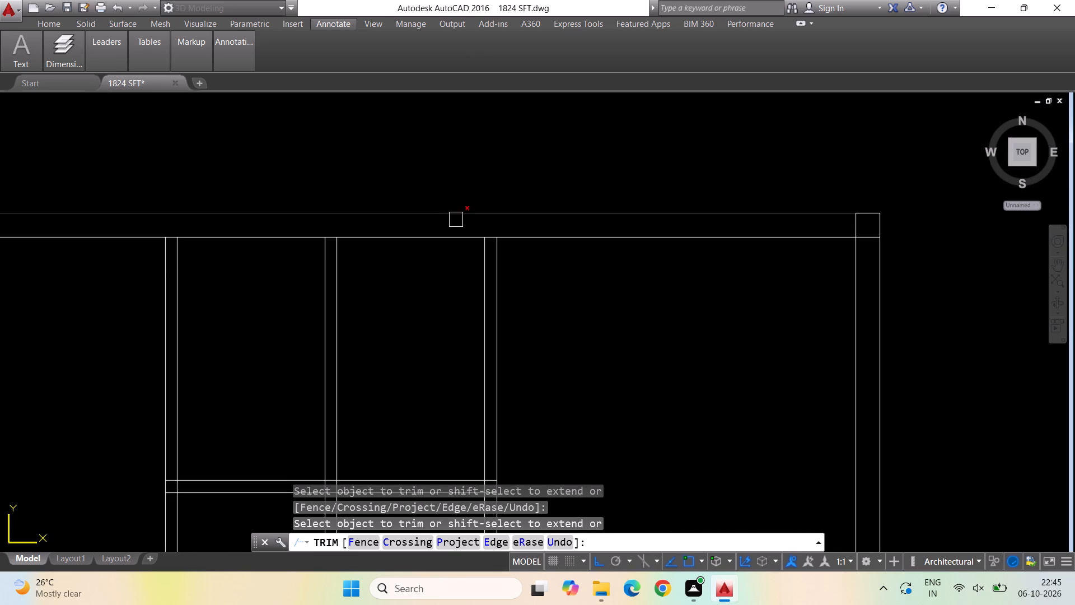
Trim the inner wall line overlaps at the upper-right corner of the outer wall.
scroll(511, 149, down, 2)
scroll(631, 188, up, 3)
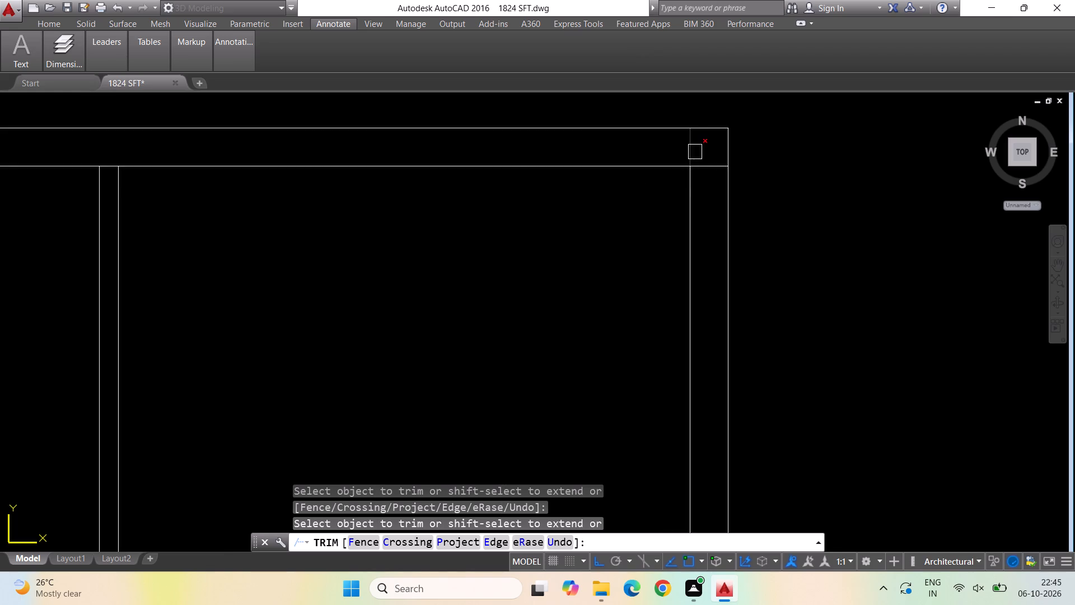
click(695, 152)
click(707, 165)
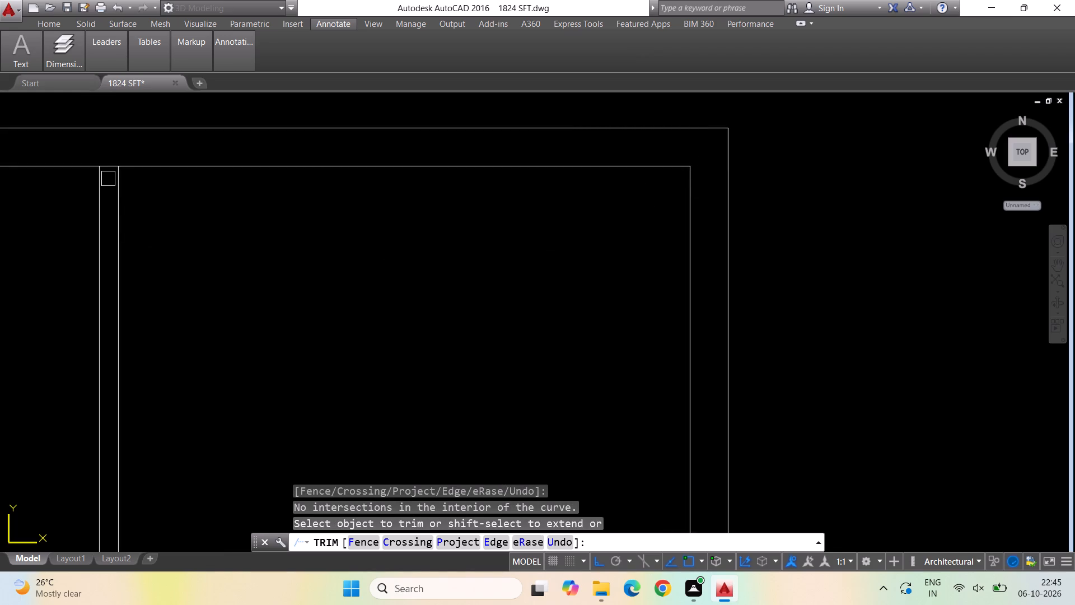
scroll(108, 177, up, 2)
key(Escape)
scroll(315, 279, down, 4)
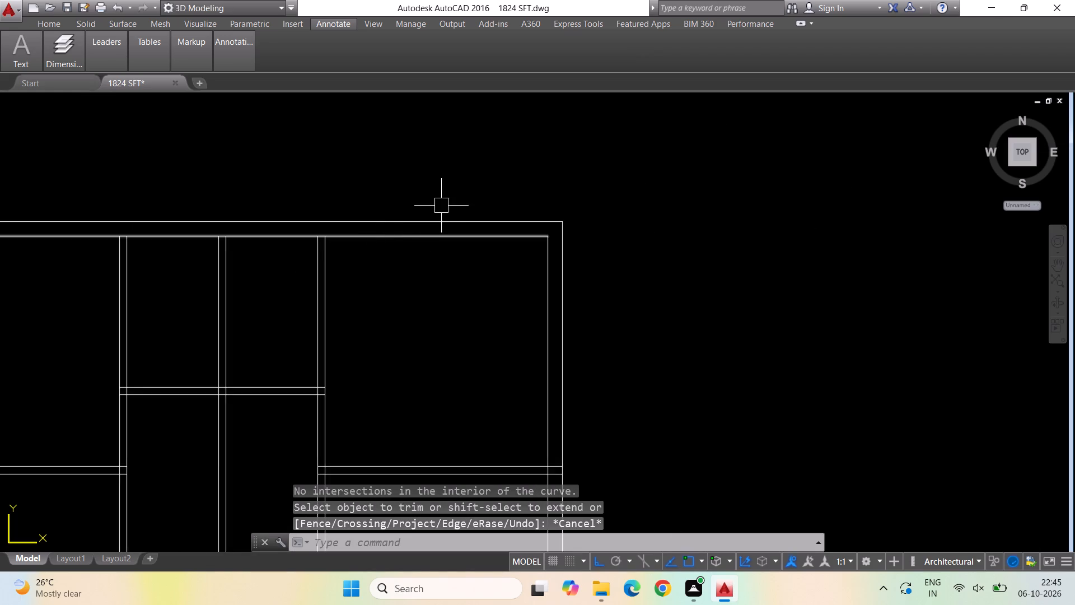
scroll(462, 189, down, 2)
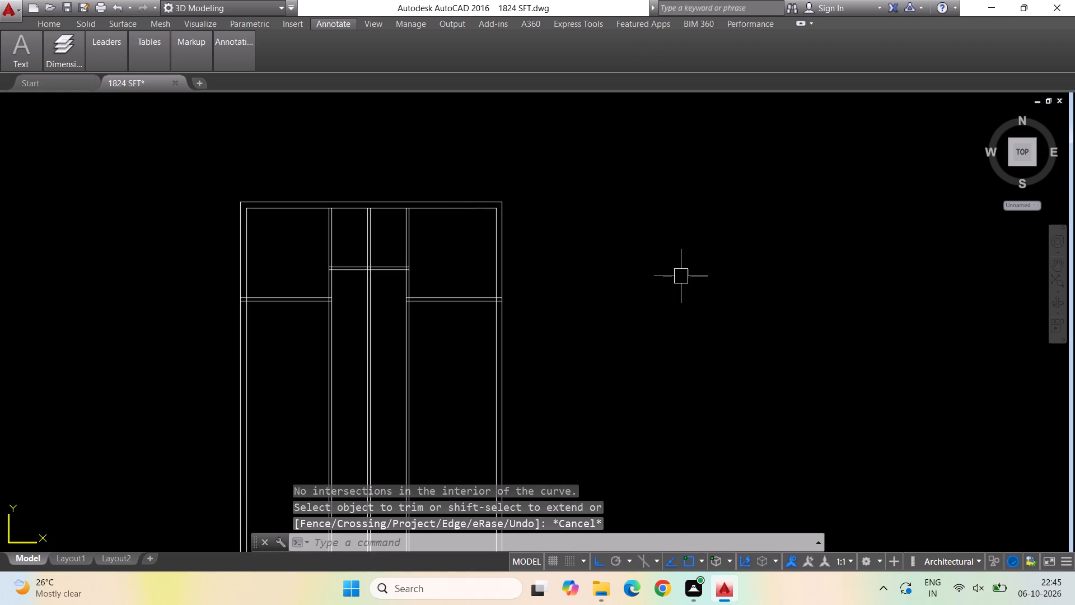
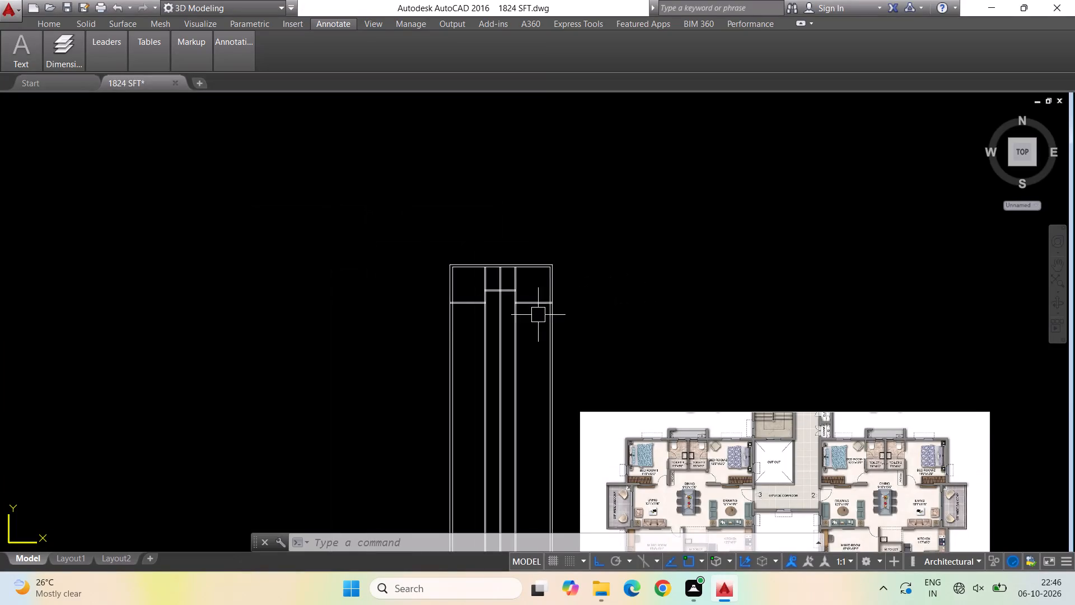
Move the reference floor plan image straight up by about 110'-10", clear of the wall drawing's right side.
scroll(374, 322, down, 1)
scroll(632, 353, up, 1)
scroll(606, 345, down, 1)
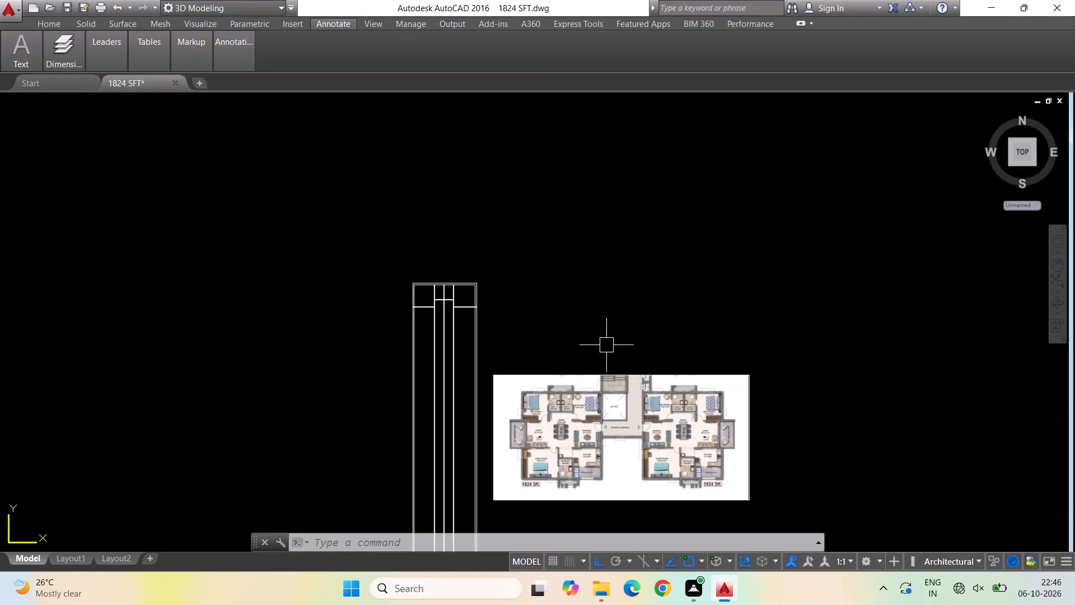
click(615, 499)
right_click(813, 473)
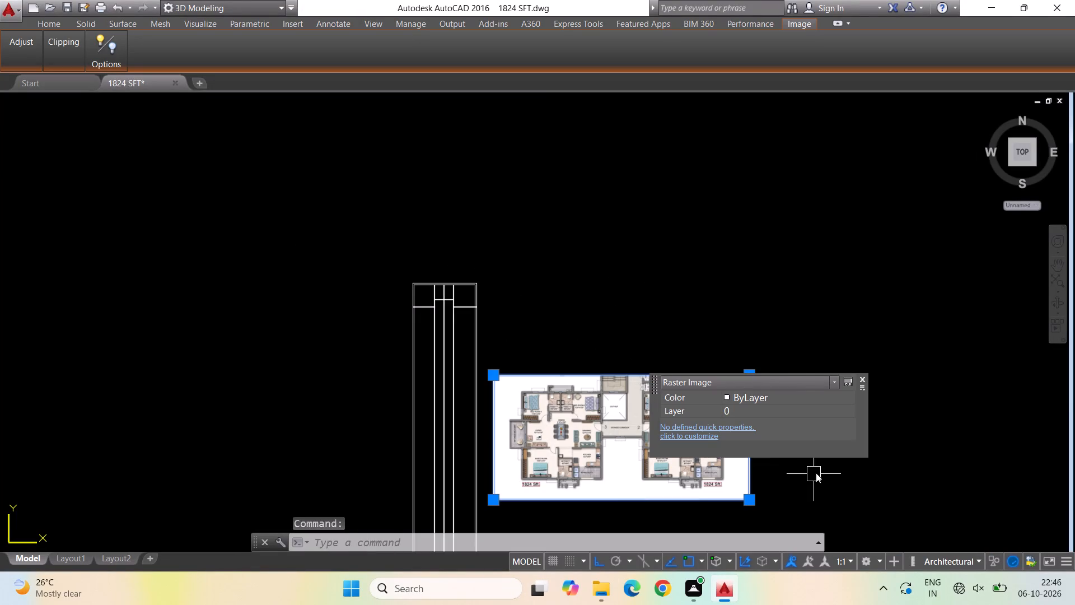
click(850, 215)
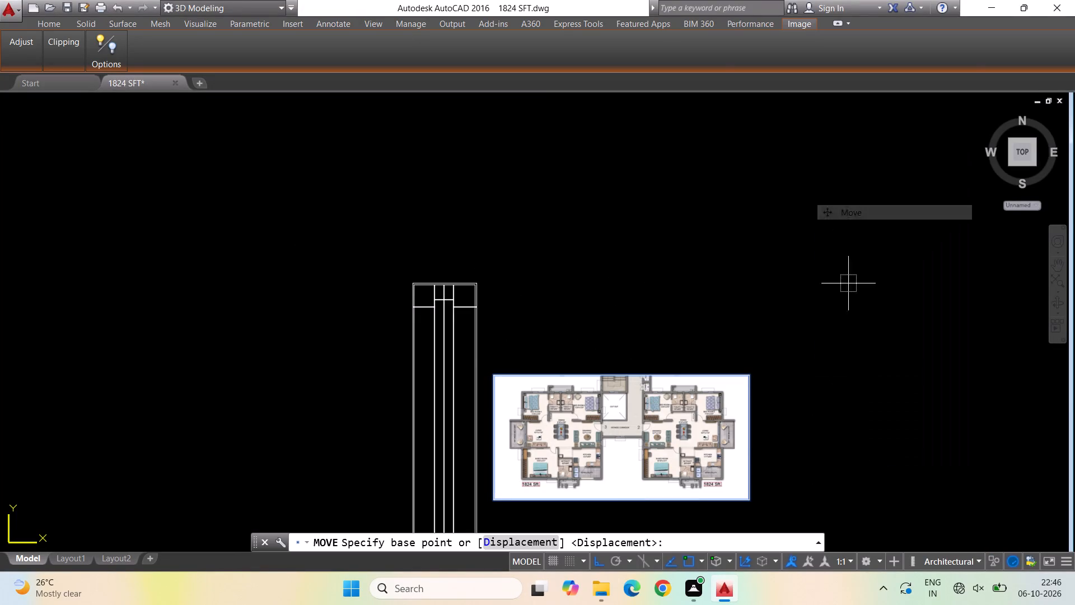
click(752, 496)
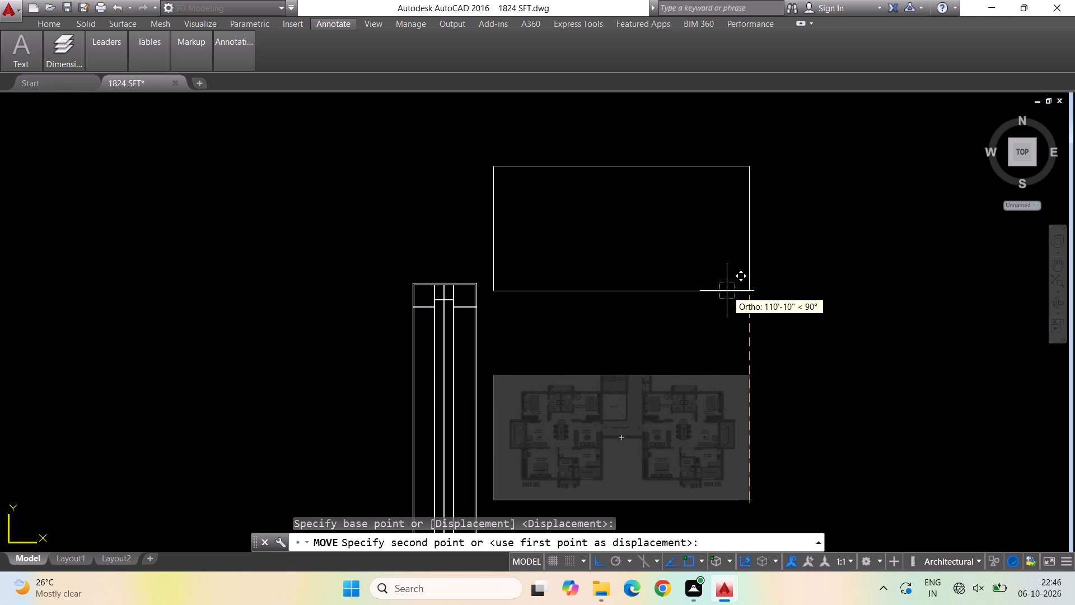
click(727, 291)
Examine the reference plan for the sizes of the living, dining and drawing areas below the two bedrooms.
scroll(456, 316, up, 2)
scroll(277, 318, down, 1)
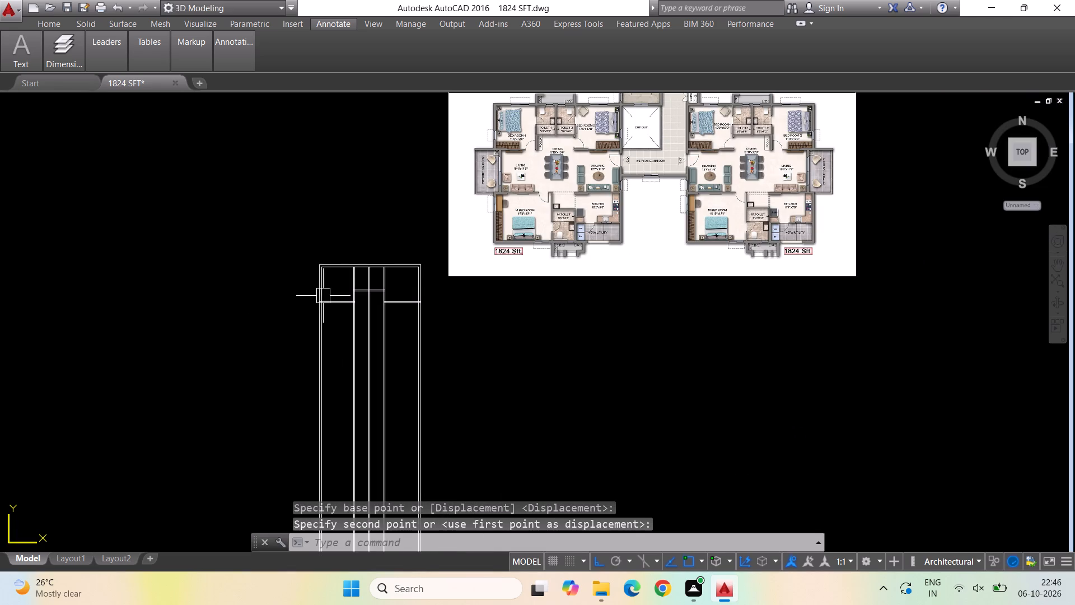
scroll(575, 287, down, 2)
scroll(507, 333, up, 2)
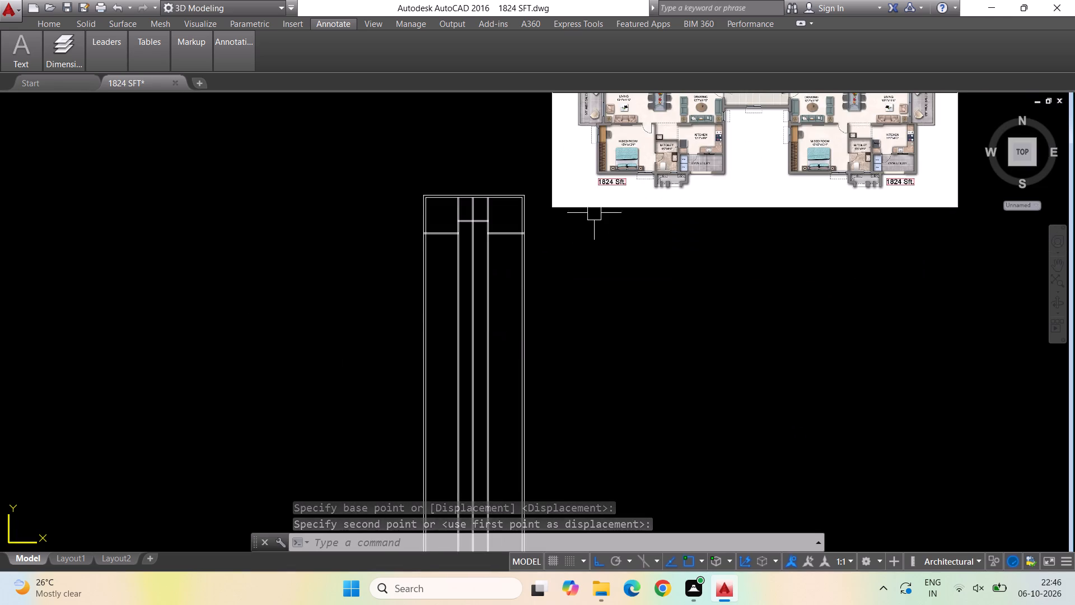
scroll(634, 221, down, 2)
scroll(660, 167, up, 4)
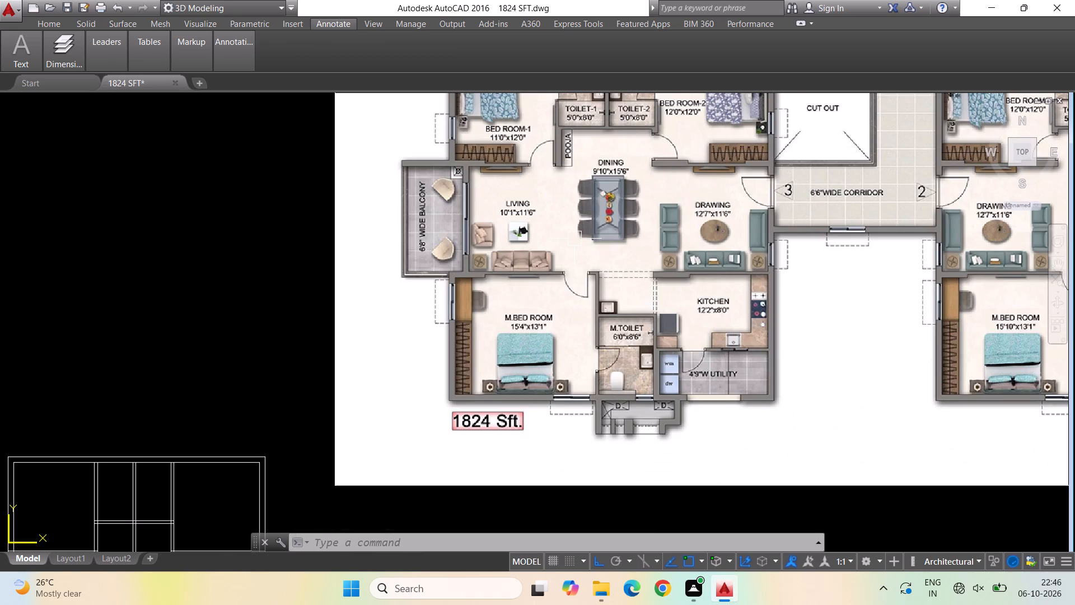
scroll(574, 239, down, 1)
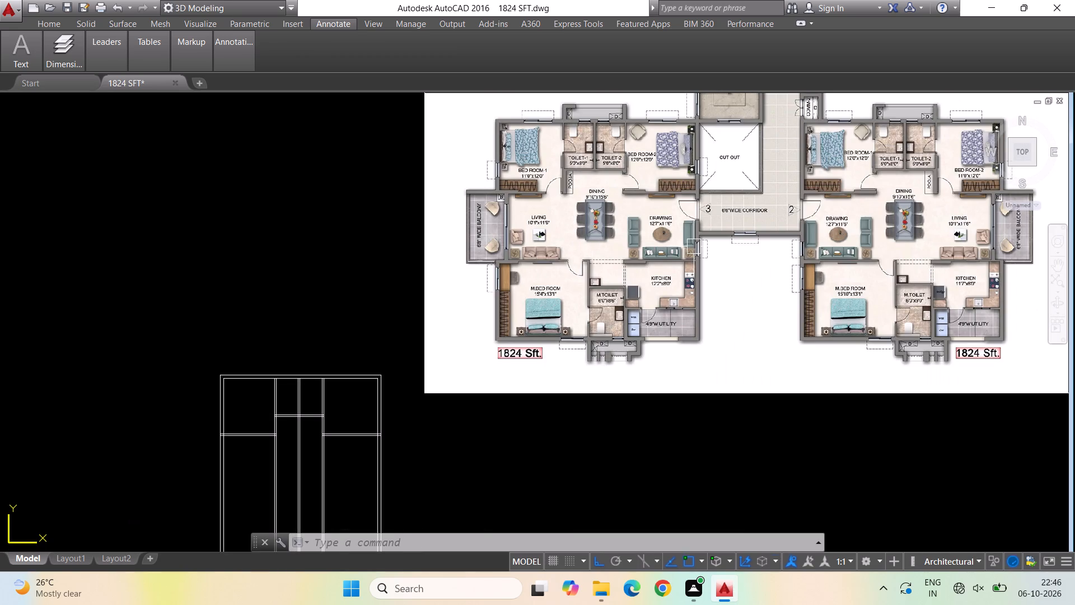
scroll(545, 225, up, 1)
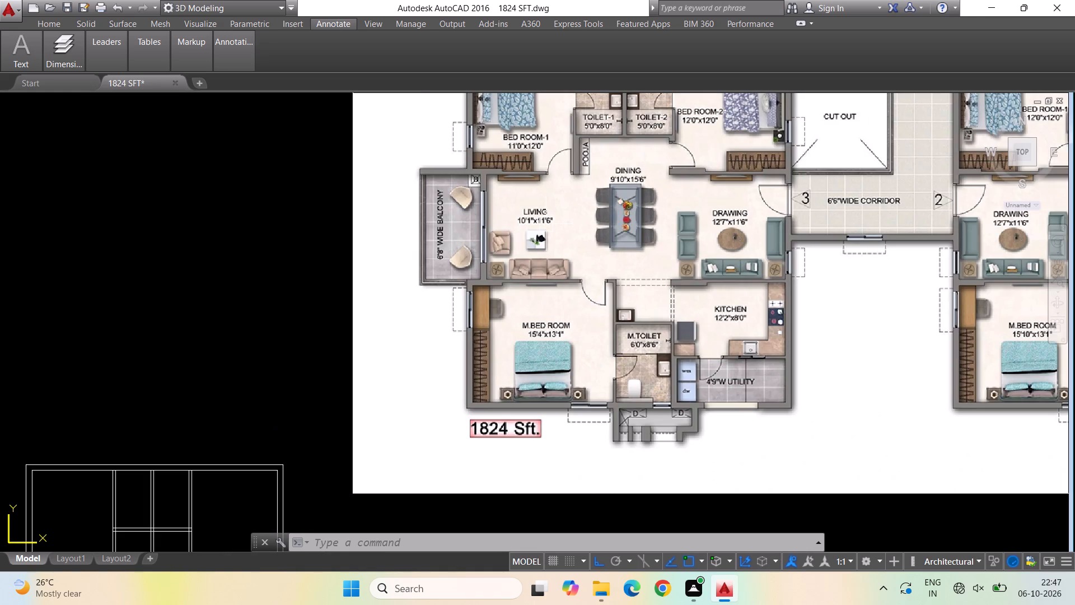
scroll(541, 229, down, 1)
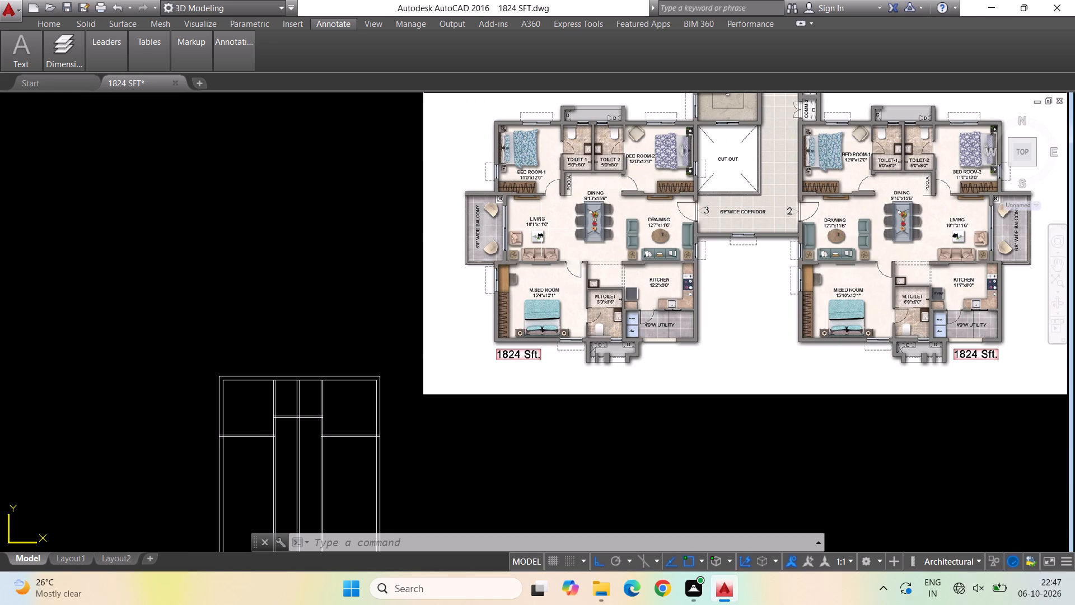
scroll(563, 224, up, 1)
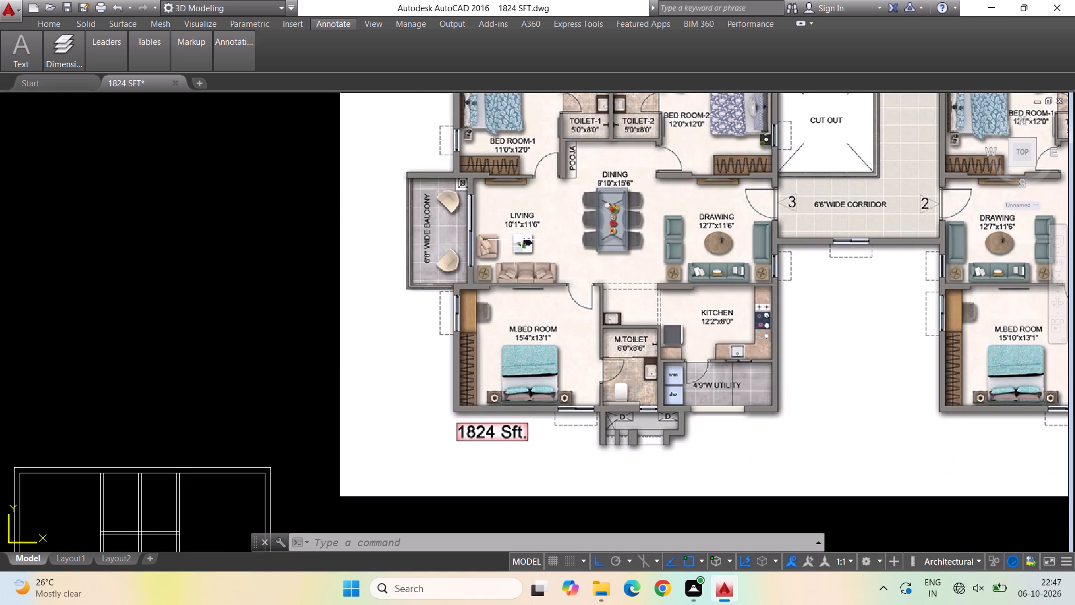
scroll(515, 240, down, 1)
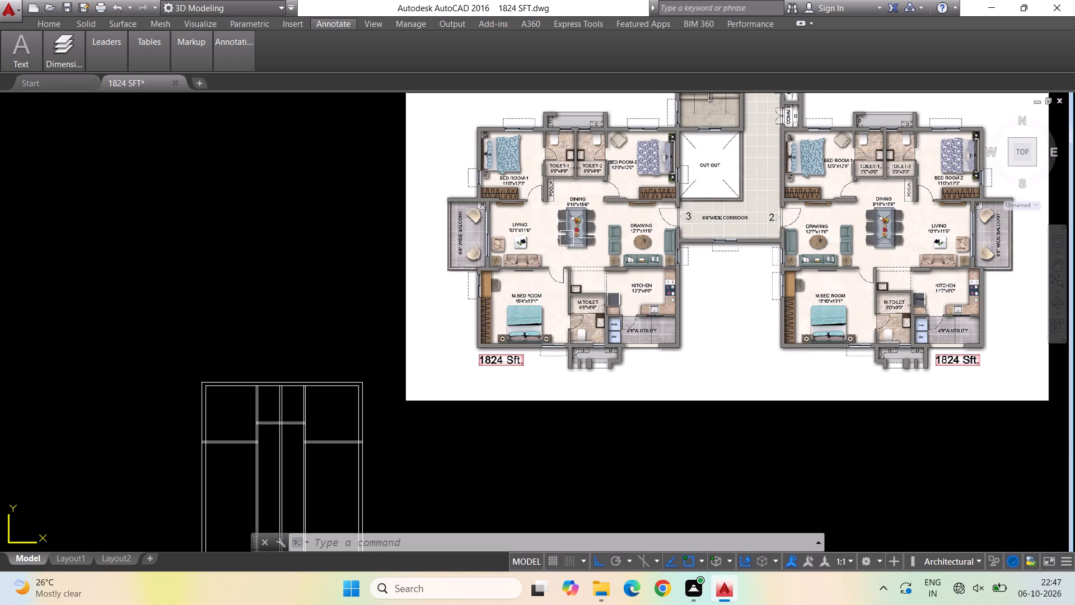
scroll(496, 252, down, 1)
scroll(399, 403, up, 1)
key(Escape)
key(Escape)
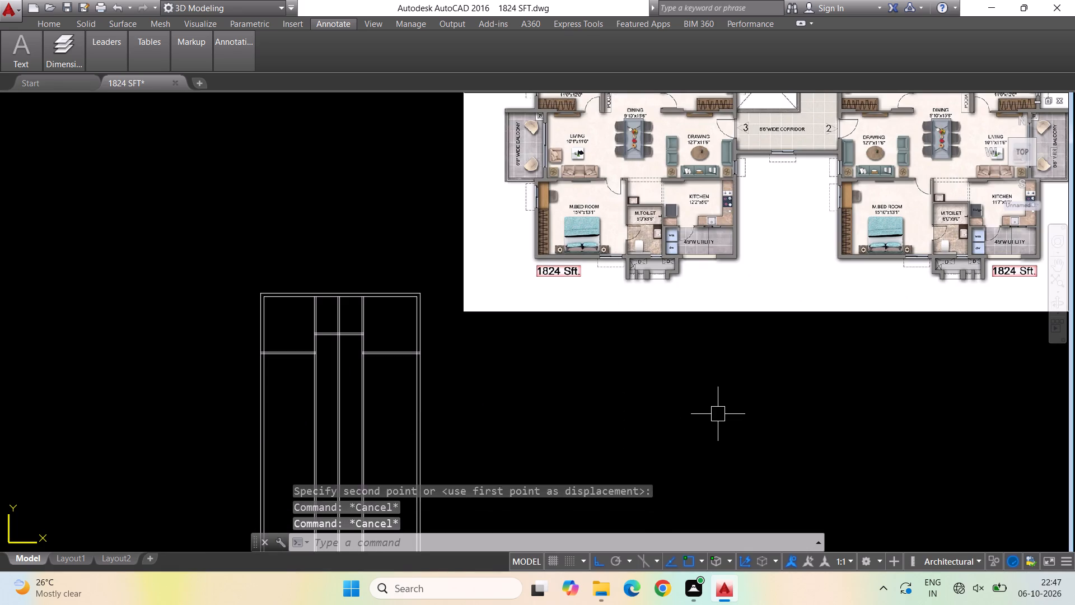
Offset the lower lines of both bedroom partition walls 11'6" downward to mark the living and drawing room depth.
key(Escape)
key(Escape)
key(o)
key(Return)
text(11'6")
key(Return)
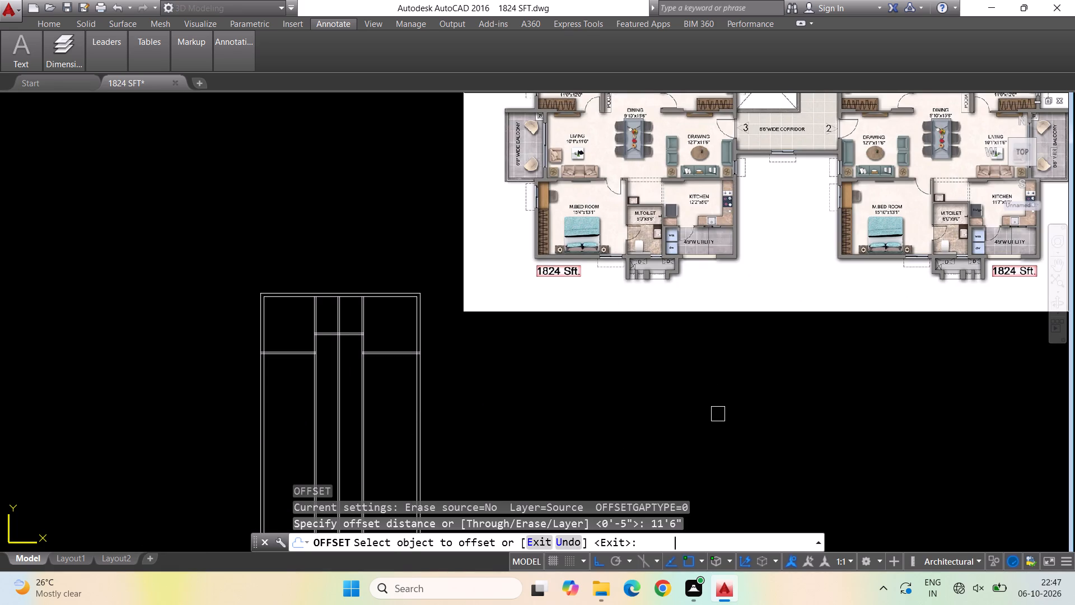
scroll(314, 389, up, 2)
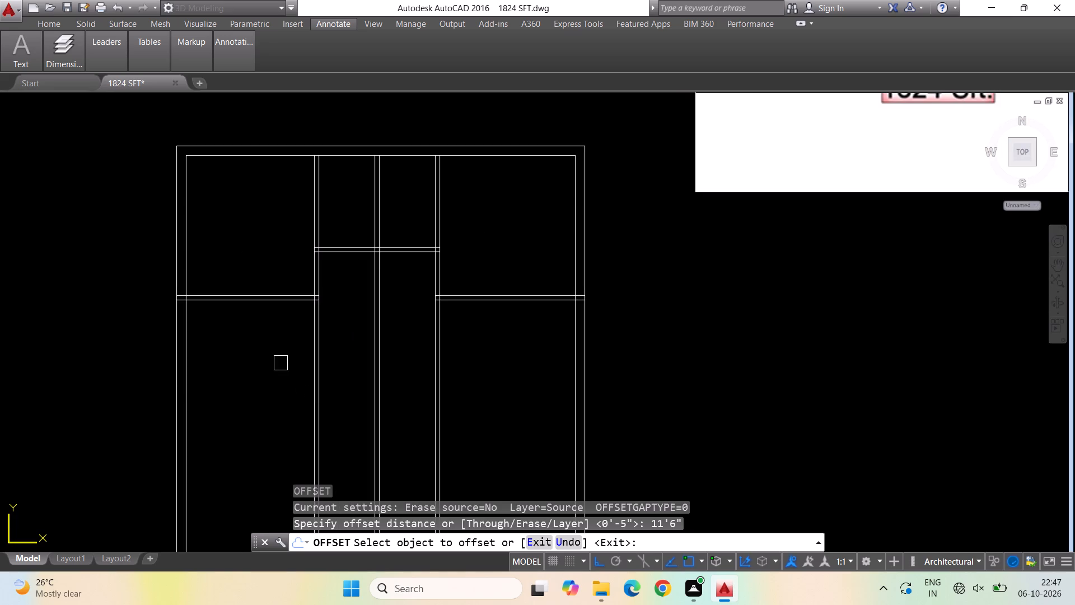
click(256, 306)
click(261, 379)
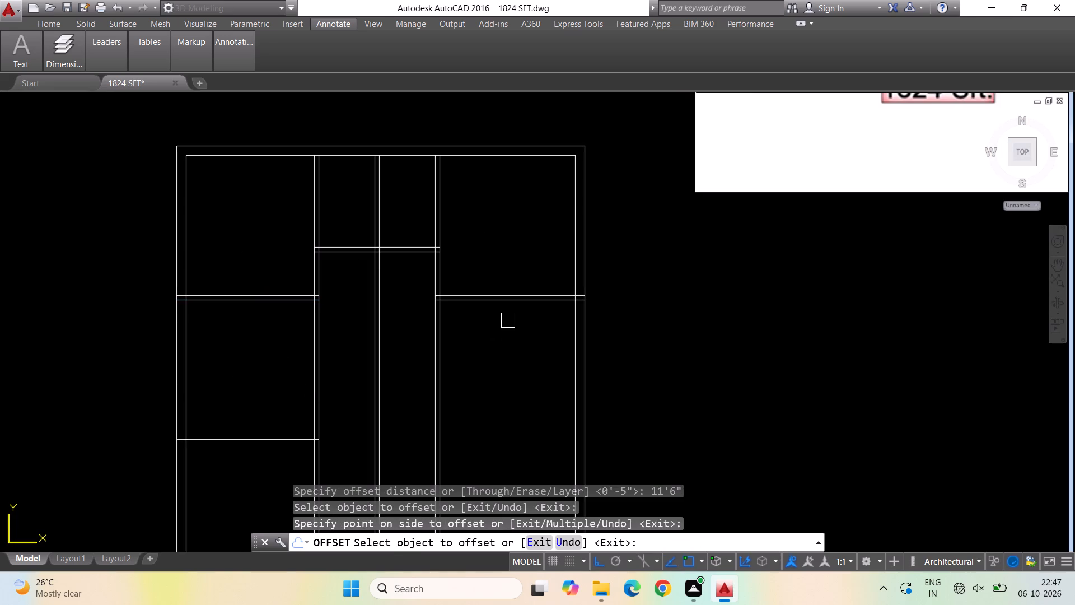
click(497, 305)
click(504, 383)
key(space)
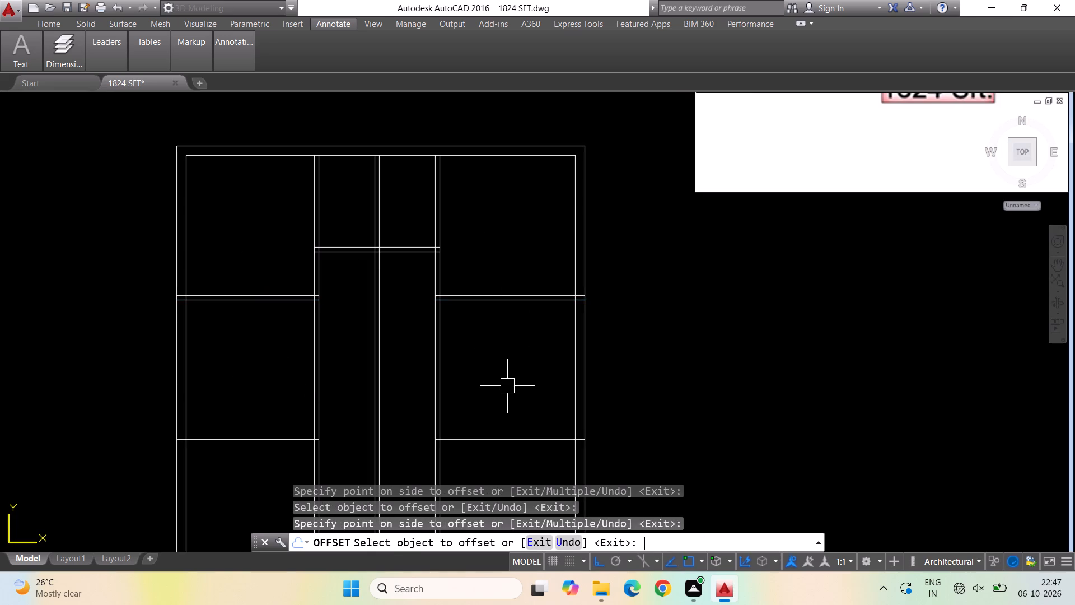
Offset the two new horizontal lines 4.5" upward to form the walls below the living and drawing rooms.
key(space)
text(4.5")
key(Return)
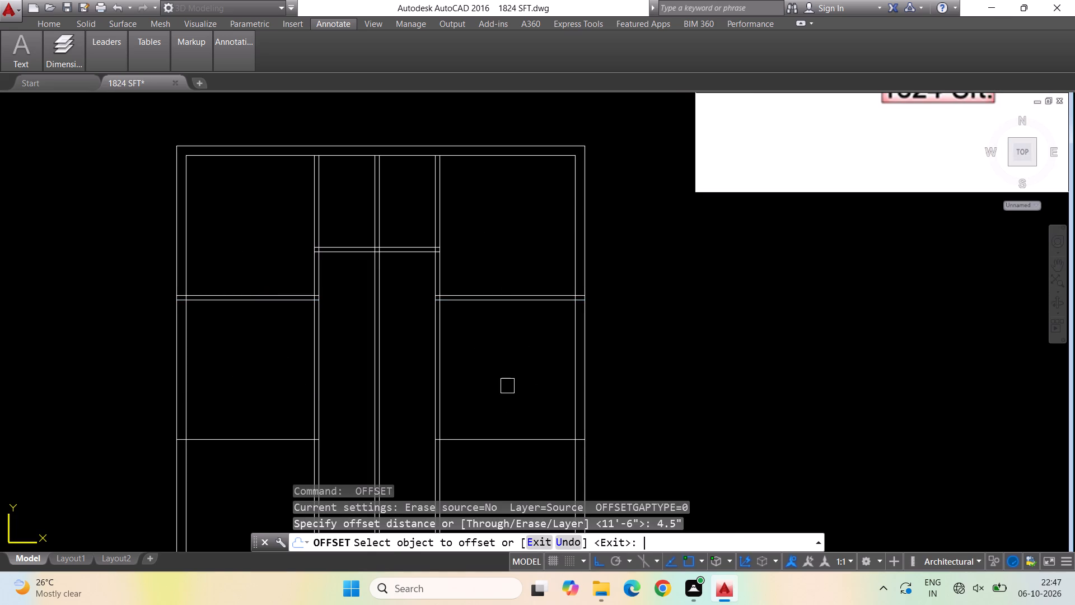
click(508, 434)
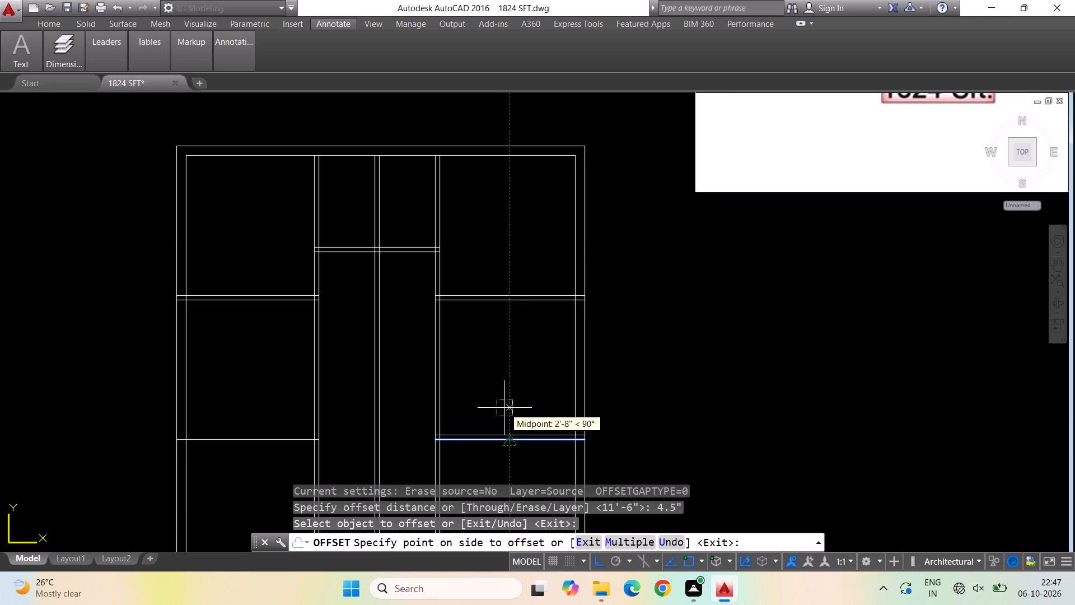
click(504, 408)
click(278, 441)
click(281, 405)
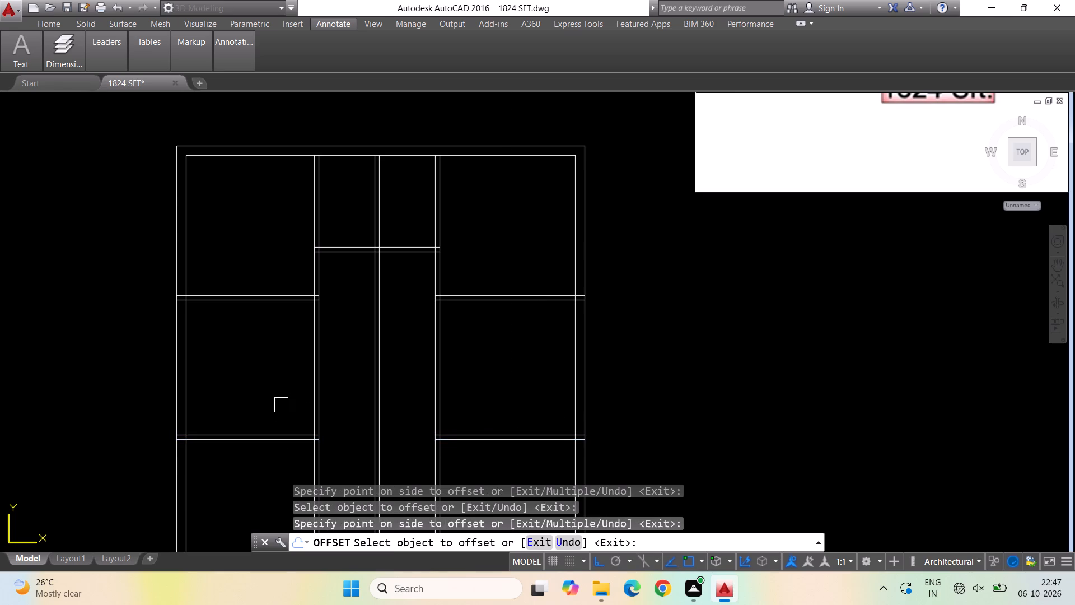
key(Escape)
key(Escape)
key(Escape)
Examine the reference plan's room layout and sizes around the bedrooms, toilets, dining, living and drawing areas.
scroll(401, 378, down, 2)
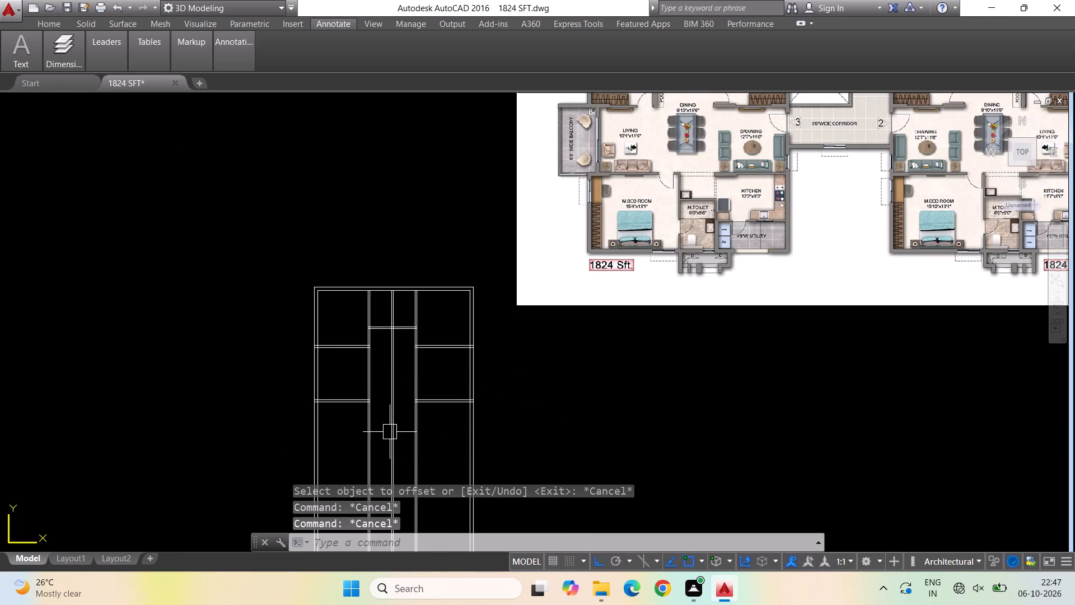
scroll(389, 430, down, 1)
scroll(635, 192, up, 1)
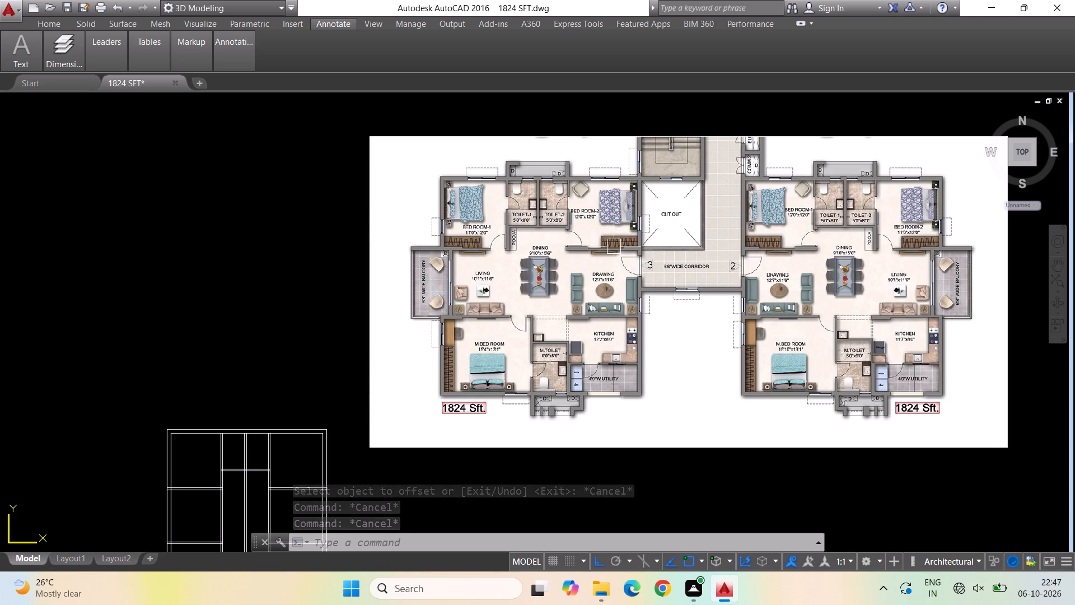
scroll(774, 111, up, 1)
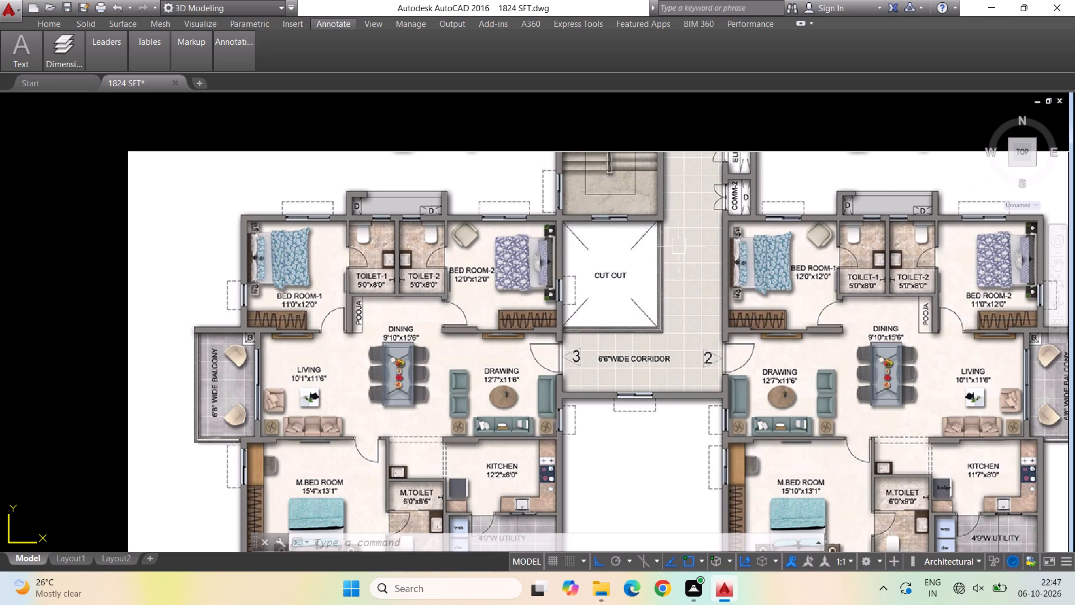
scroll(643, 251, down, 2)
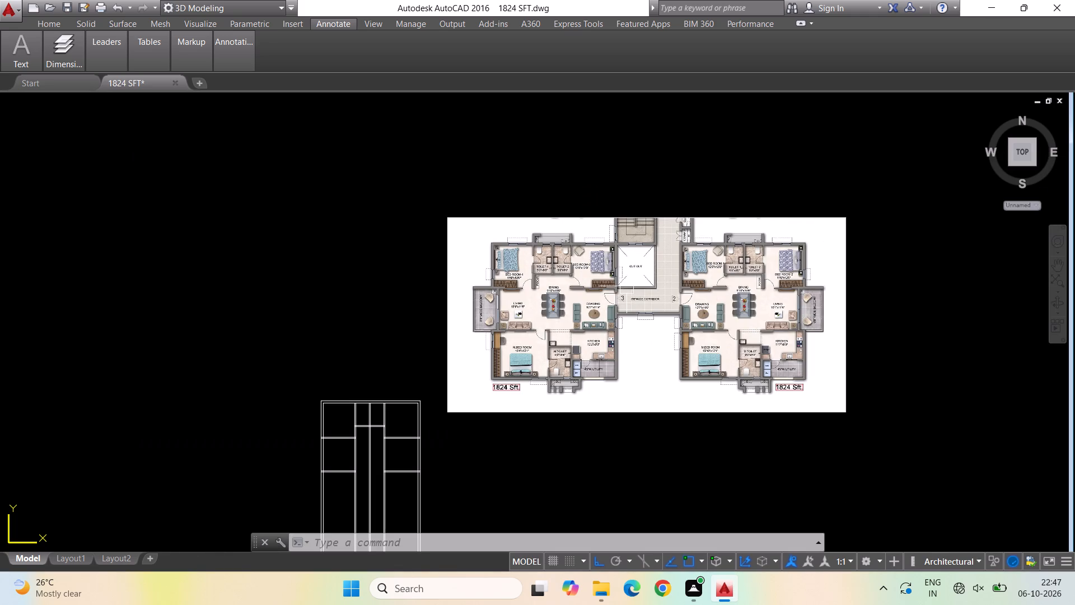
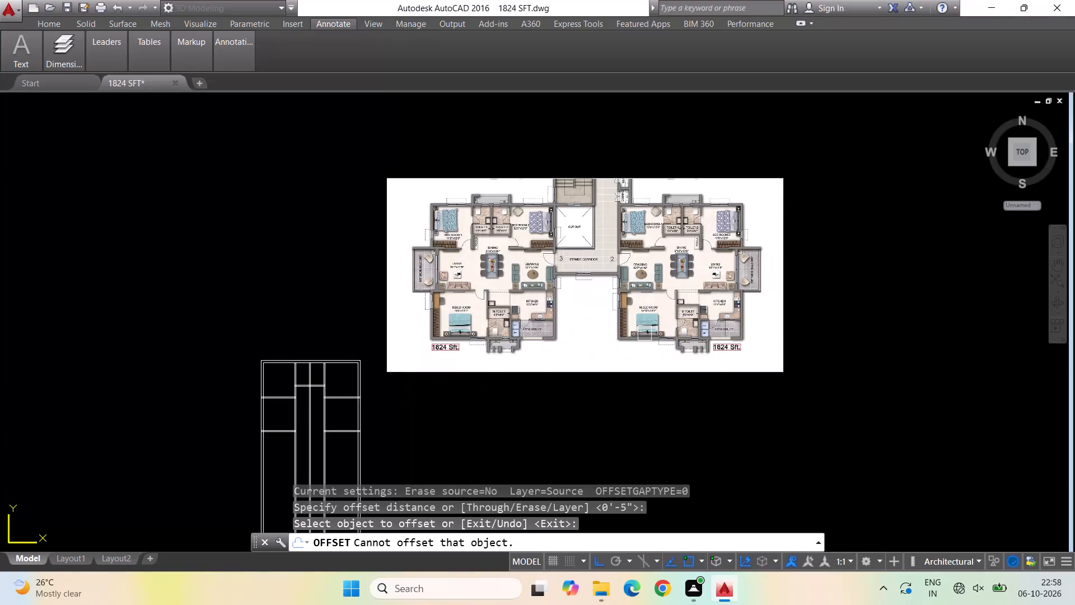
Examine the reference plan for the master bedroom, master toilet, kitchen and utility sizes.
scroll(660, 308, down, 1)
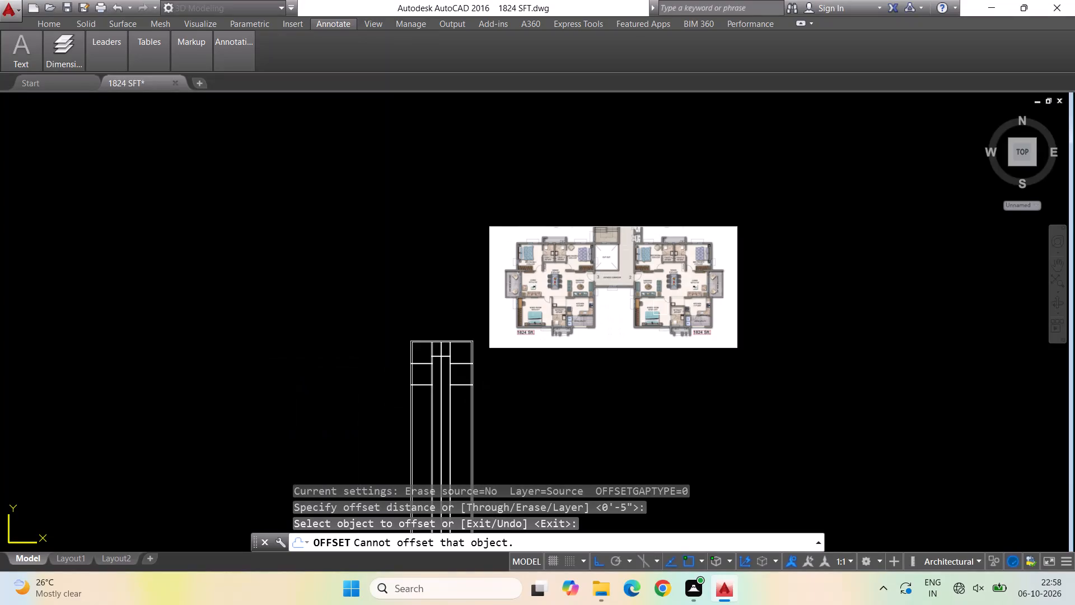
scroll(562, 301, up, 2)
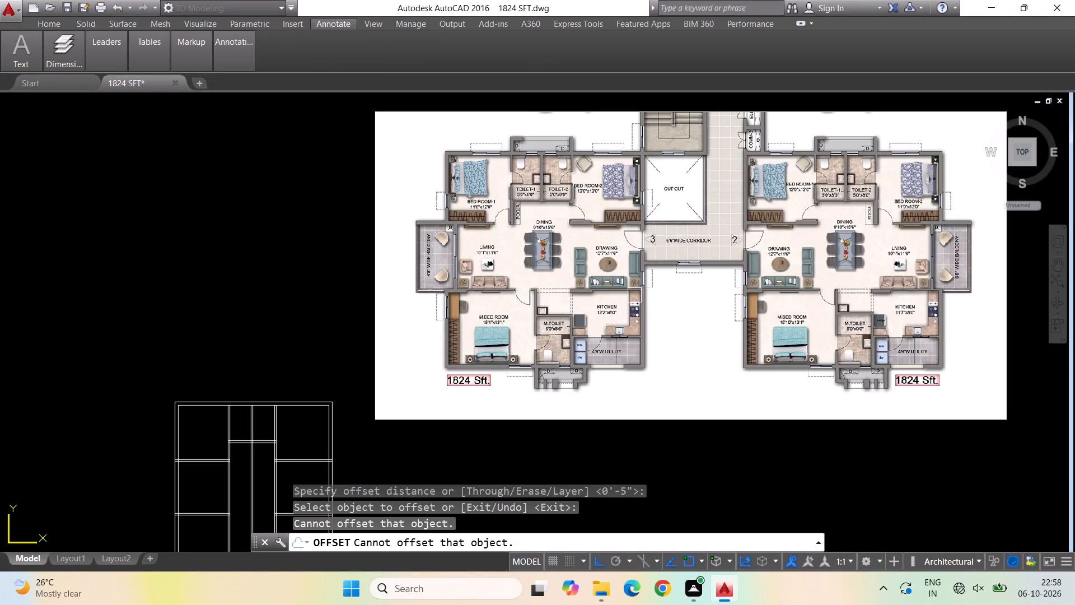
scroll(620, 247, down, 1)
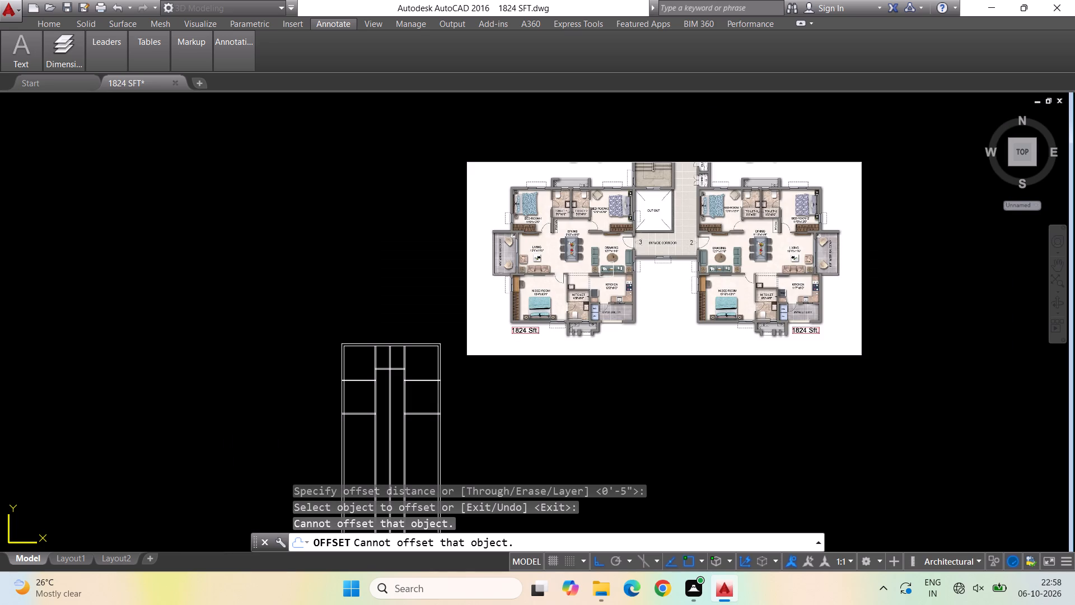
scroll(557, 295, up, 1)
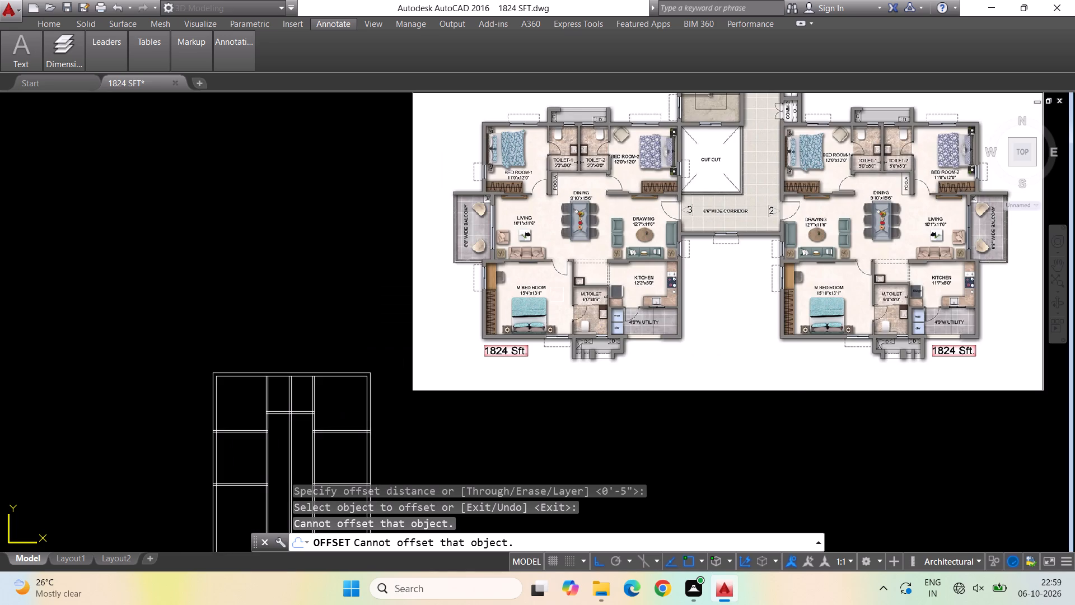
scroll(546, 308, up, 1)
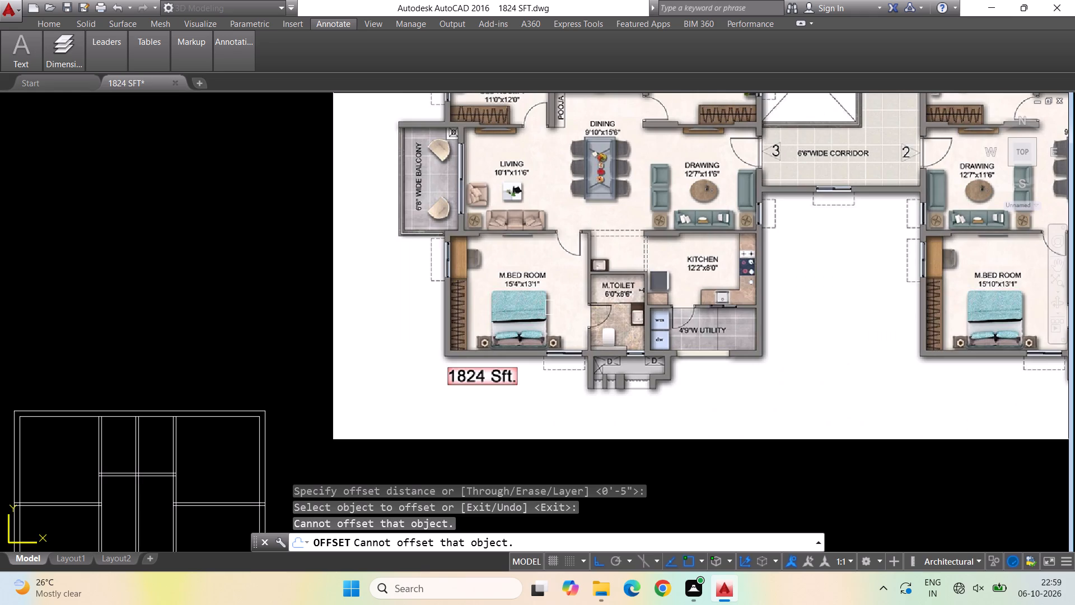
scroll(598, 286, down, 3)
Offset the lower line of the wall below the living room 13'1" downward to mark the master bedroom depth.
scroll(459, 436, up, 2)
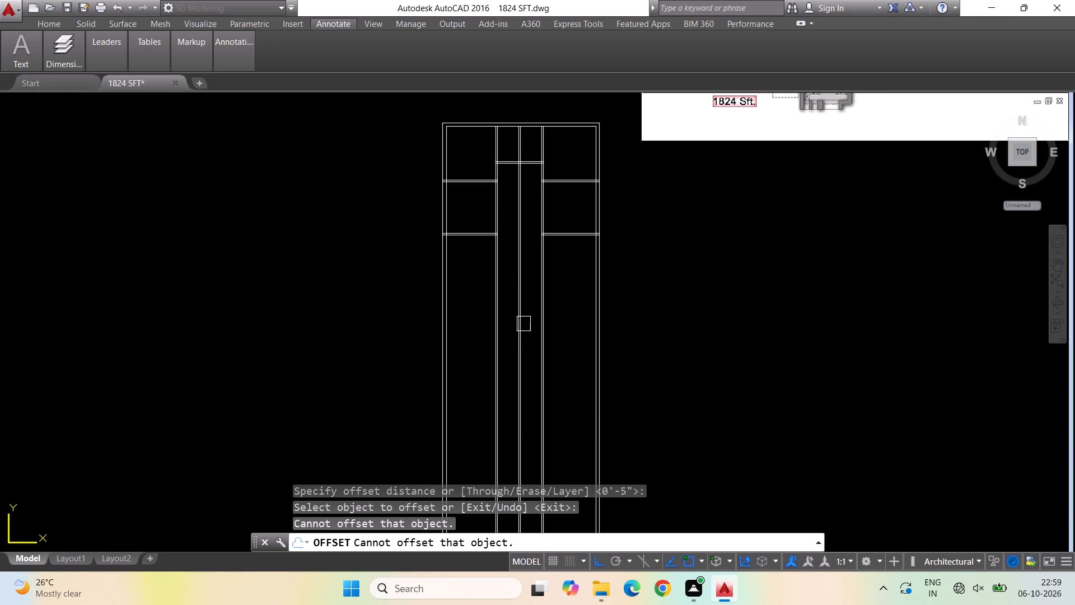
scroll(483, 238, up, 1)
key(Escape)
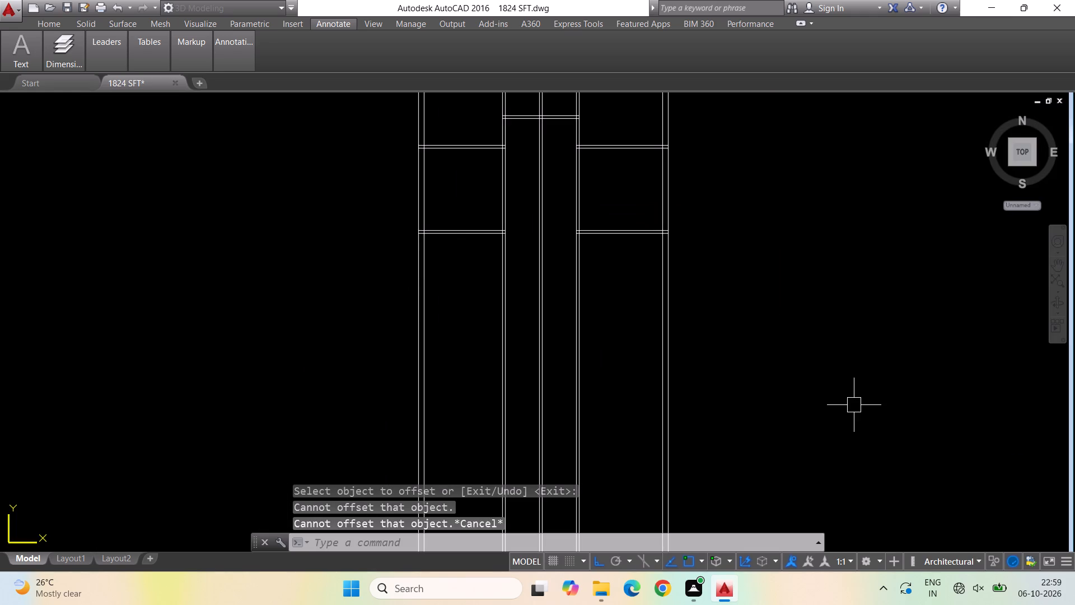
key(o)
key(Return)
text(13)
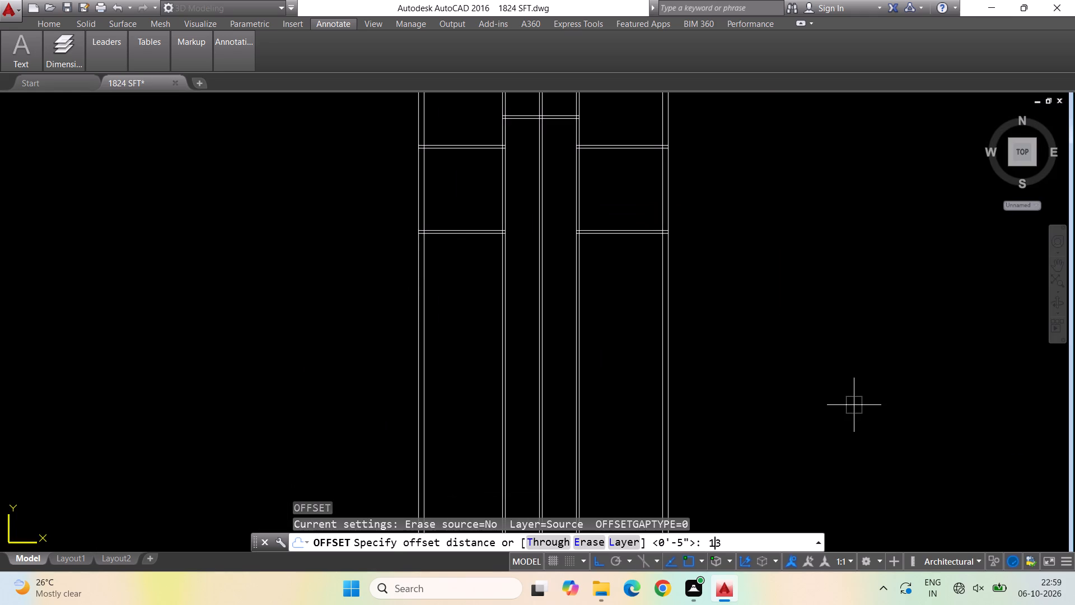
text('1)
key(shift+quotedbl)
key(Return)
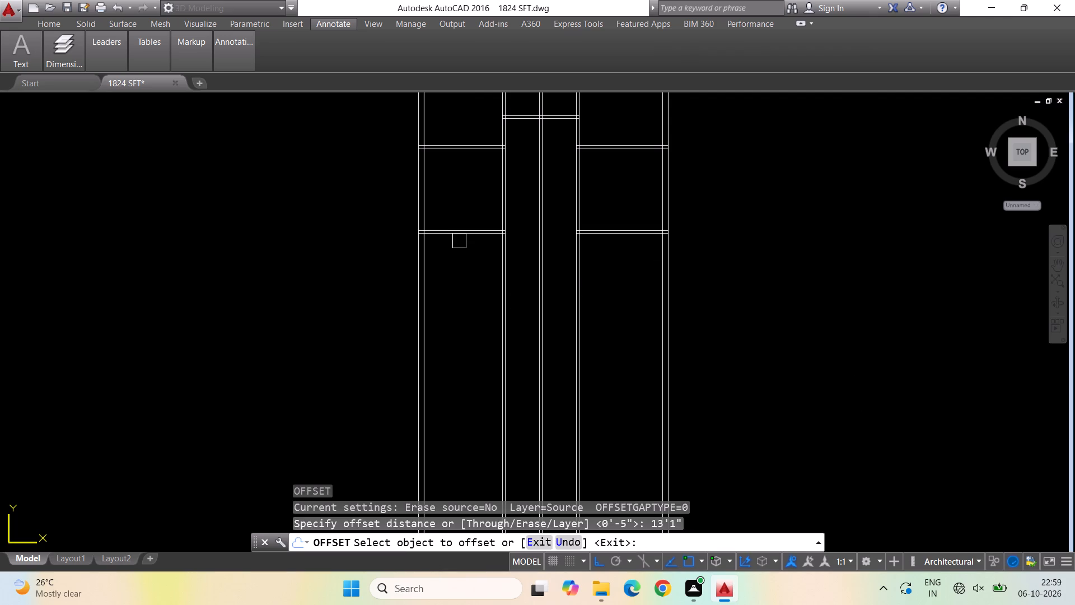
click(458, 240)
click(484, 355)
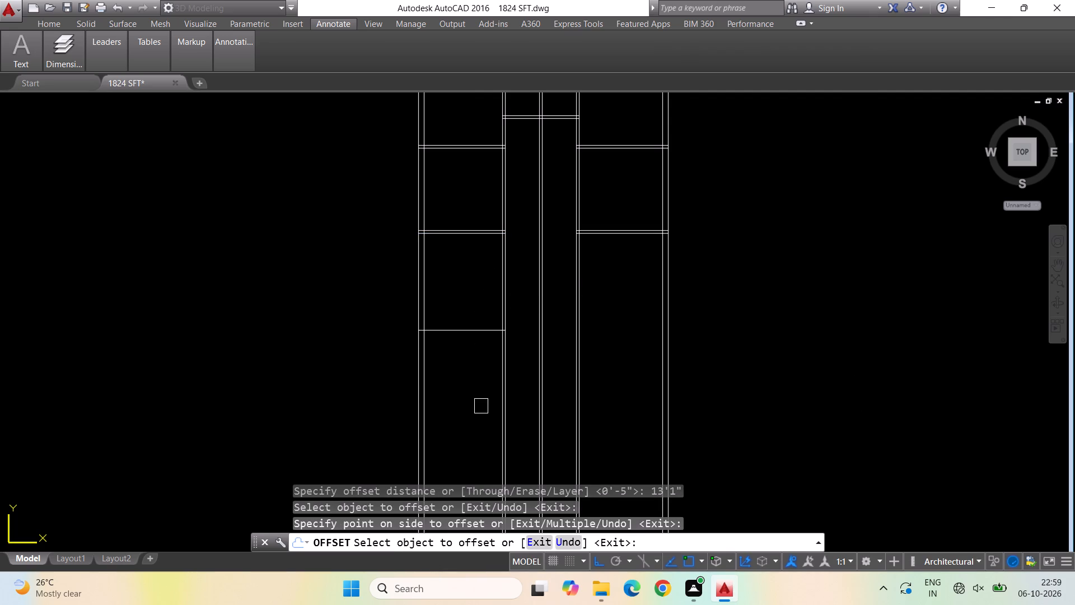
Offset the new master bedroom bottom line 4.5" upward to form a double-line wall.
key(space)
key(space)
text(4.5)
key(shift+quotedbl)
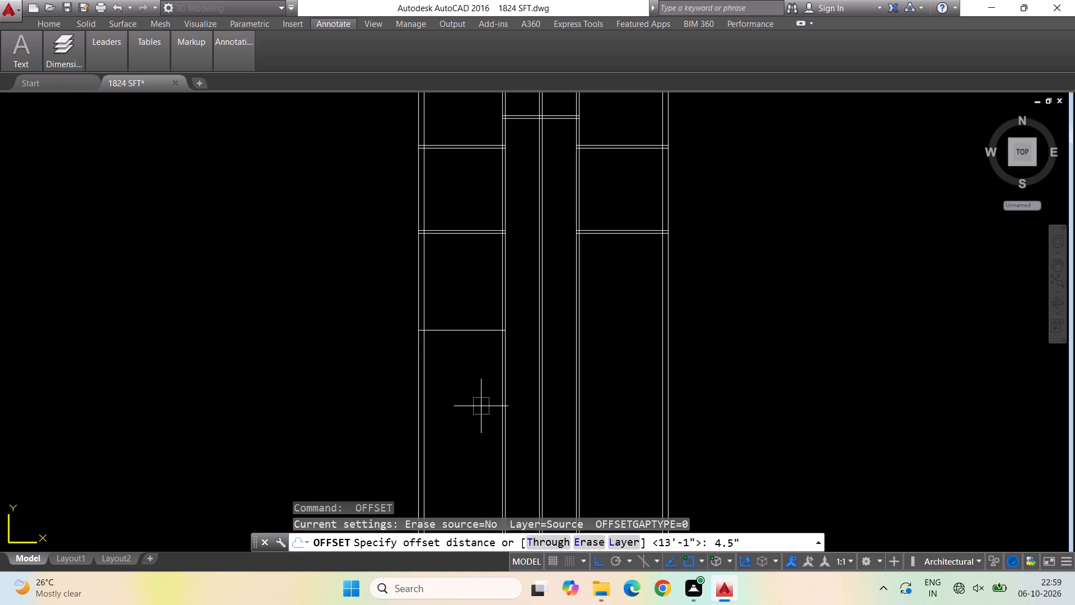
key(Return)
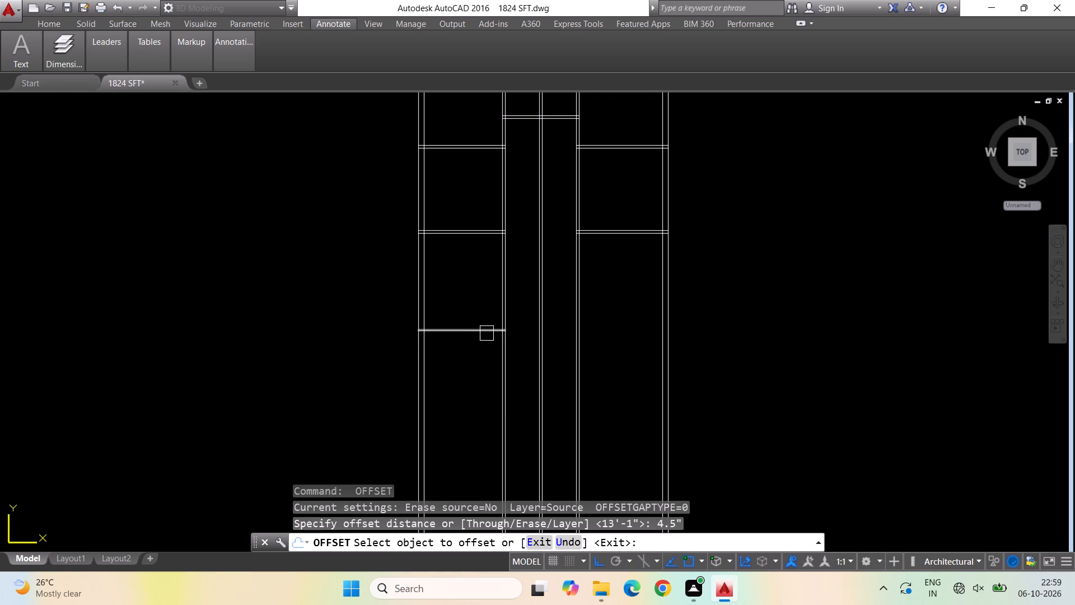
click(479, 334)
click(469, 305)
Examine the reference plan's layout and sizes around the master bedroom, master toilet, kitchen and utility.
scroll(387, 384, down, 3)
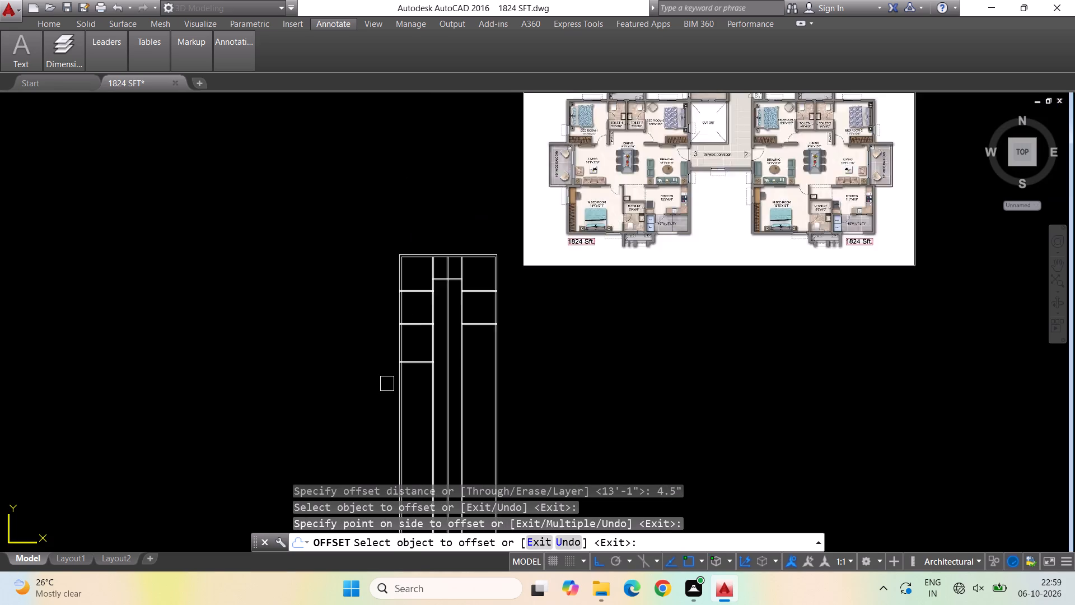
scroll(520, 302, up, 2)
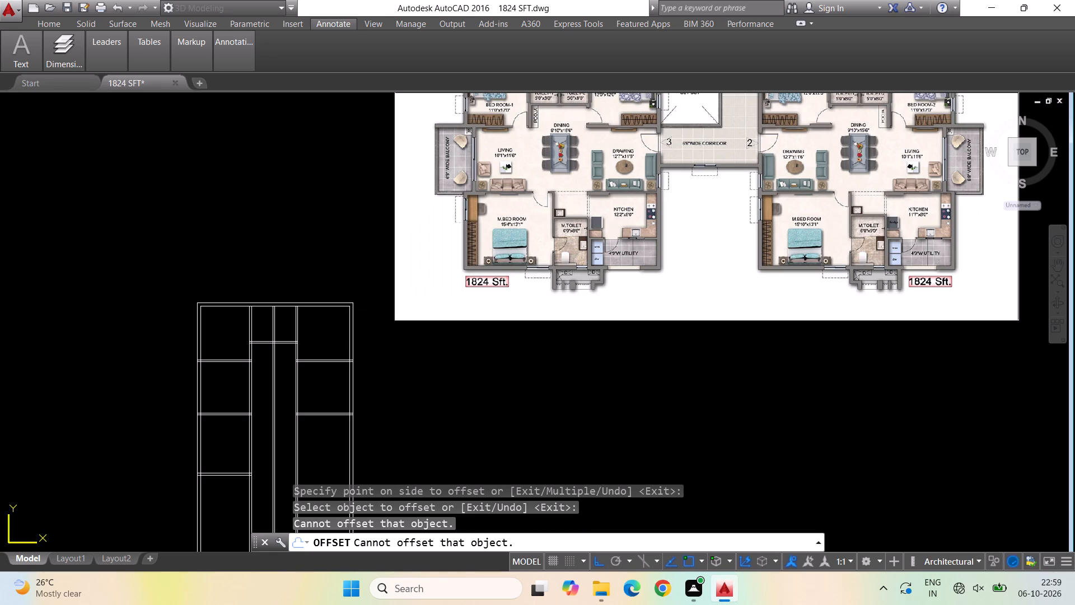
scroll(534, 311, down, 1)
scroll(525, 206, up, 2)
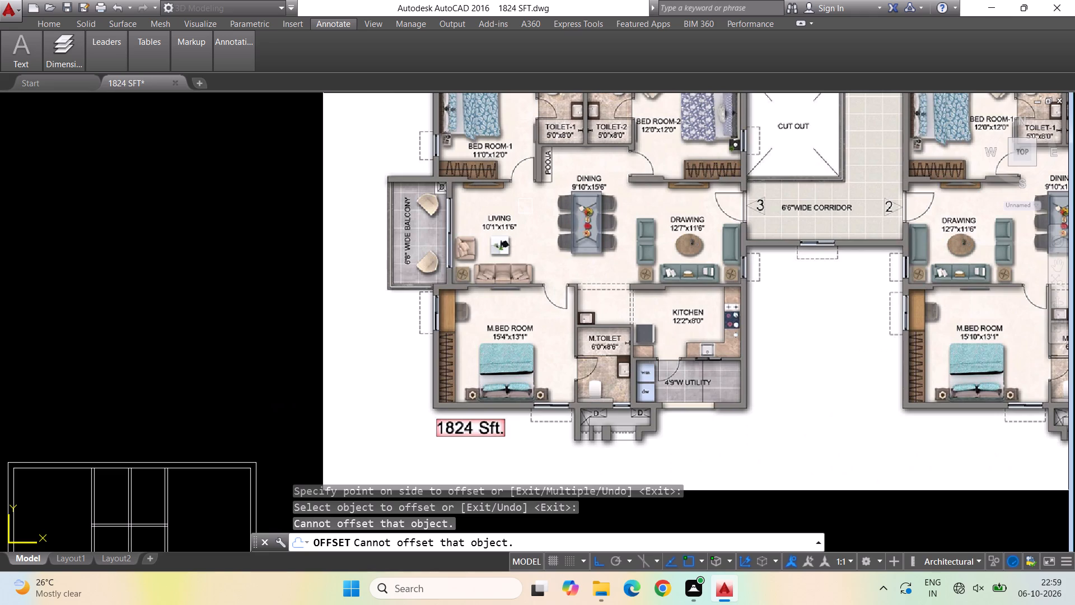
key(Escape)
scroll(540, 208, down, 2)
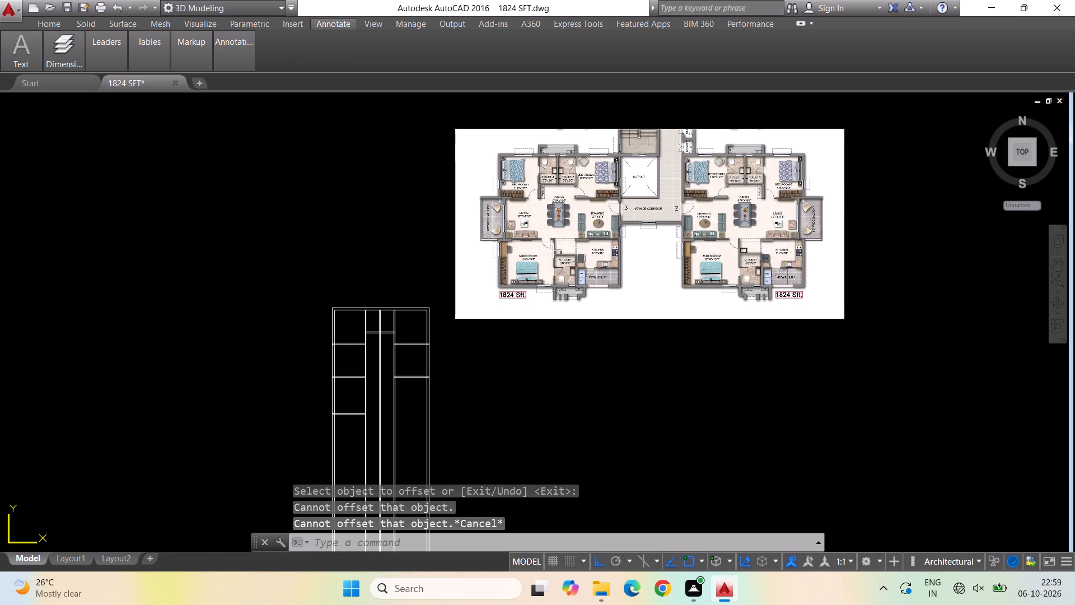
scroll(488, 395, up, 1)
key(Escape)
key(Escape)
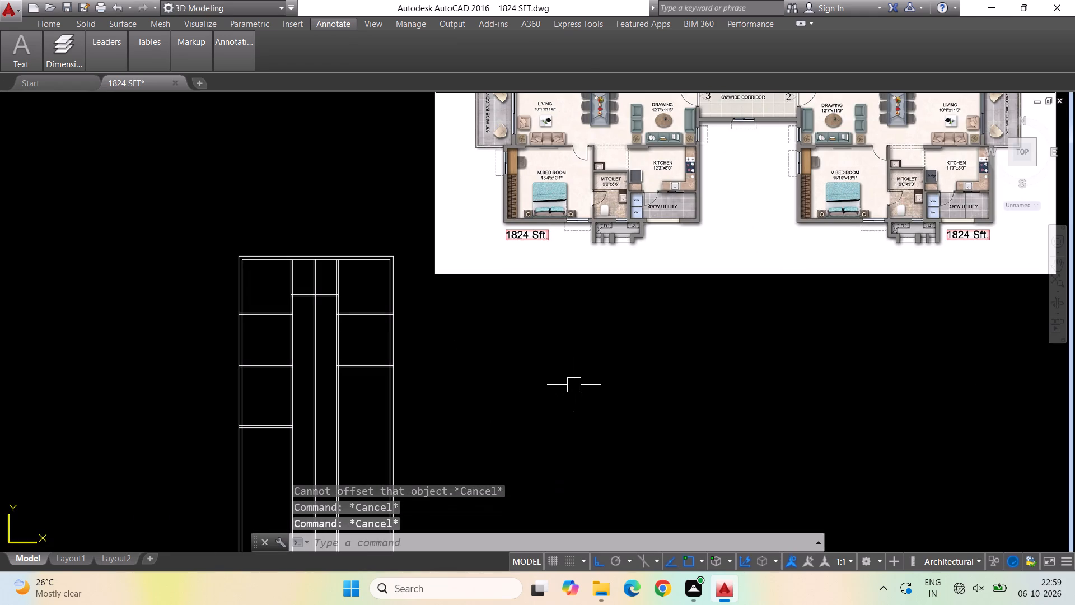
Extend the bottom wall's upper line to the right exterior wall's inner face, and its lower line to the middle partition.
key(e)
key(x)
key(space)
key(space)
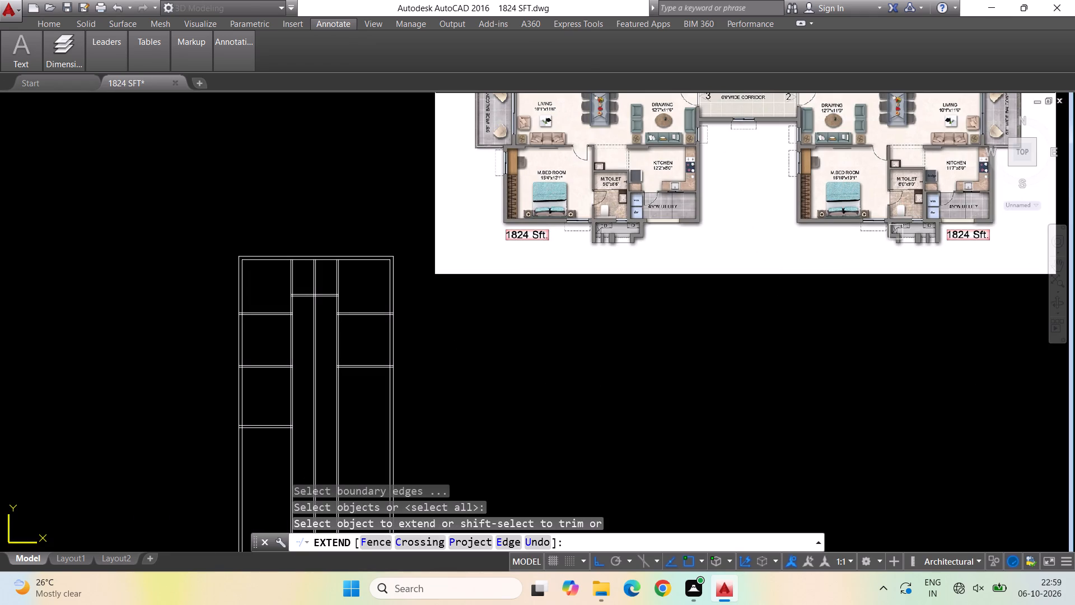
click(273, 432)
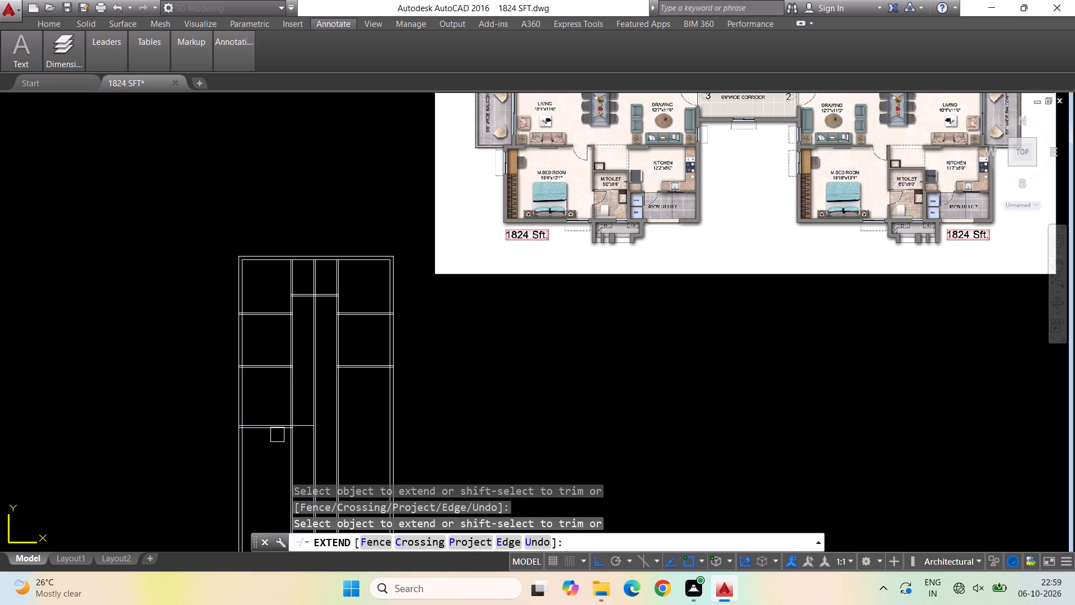
click(277, 434)
scroll(301, 432, up, 2)
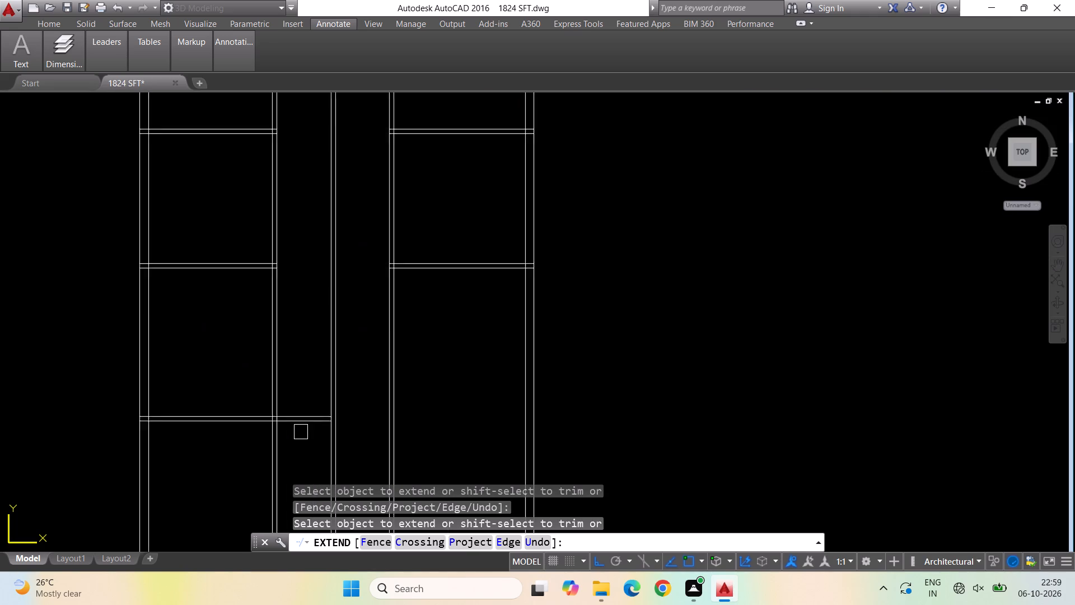
scroll(301, 432, up, 1)
click(326, 408)
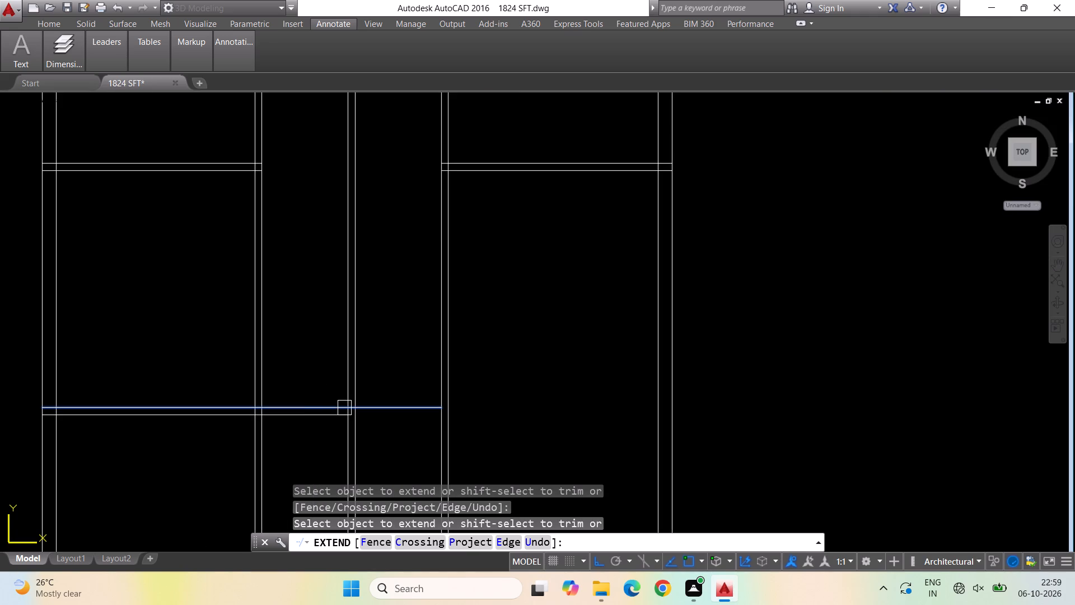
click(344, 408)
click(400, 406)
click(424, 405)
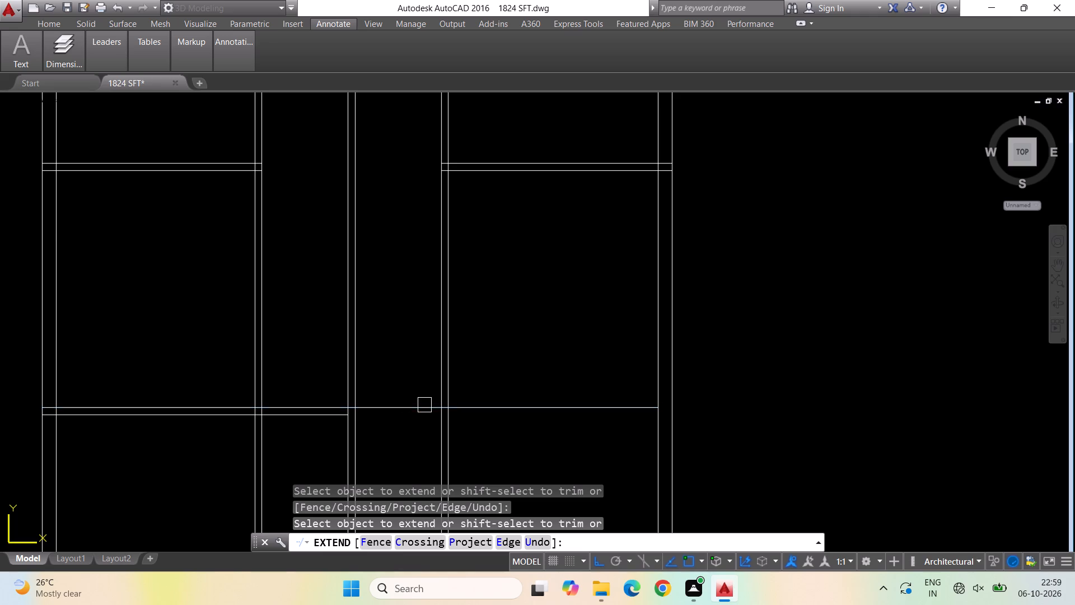
Extend the bottom wall's lower line across the plan and carry both lines to the right exterior wall's outer face.
click(328, 417)
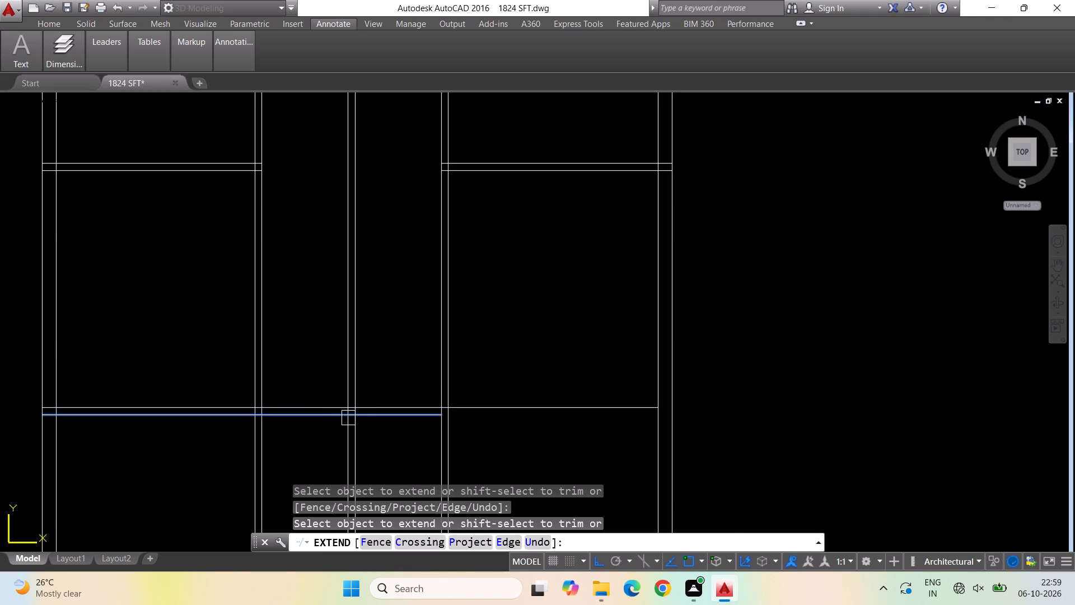
click(366, 420)
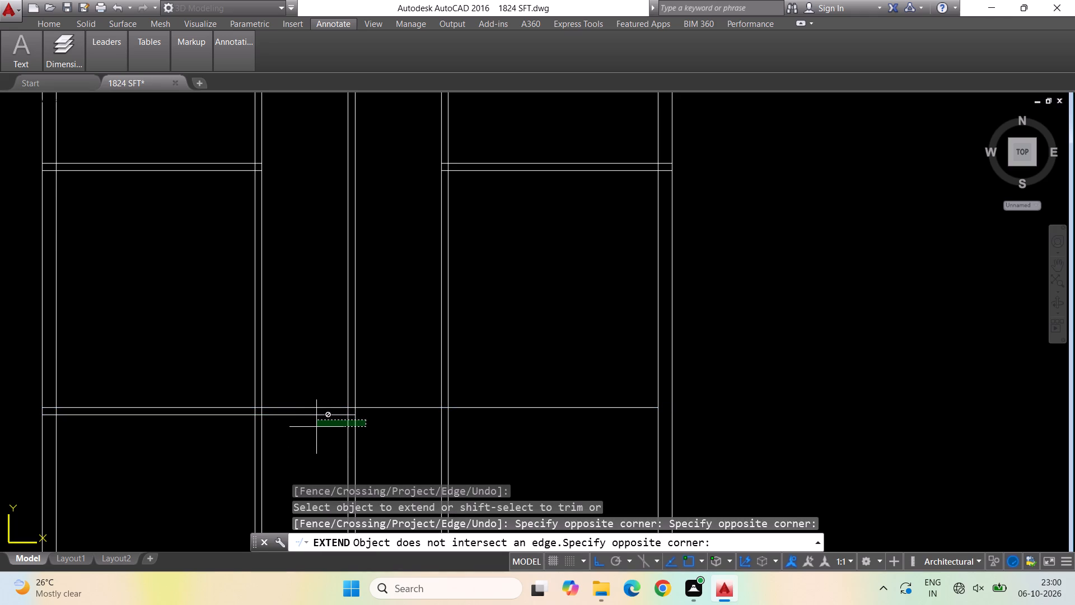
key(Escape)
key(Escape)
text(ex)
key(space)
key(space)
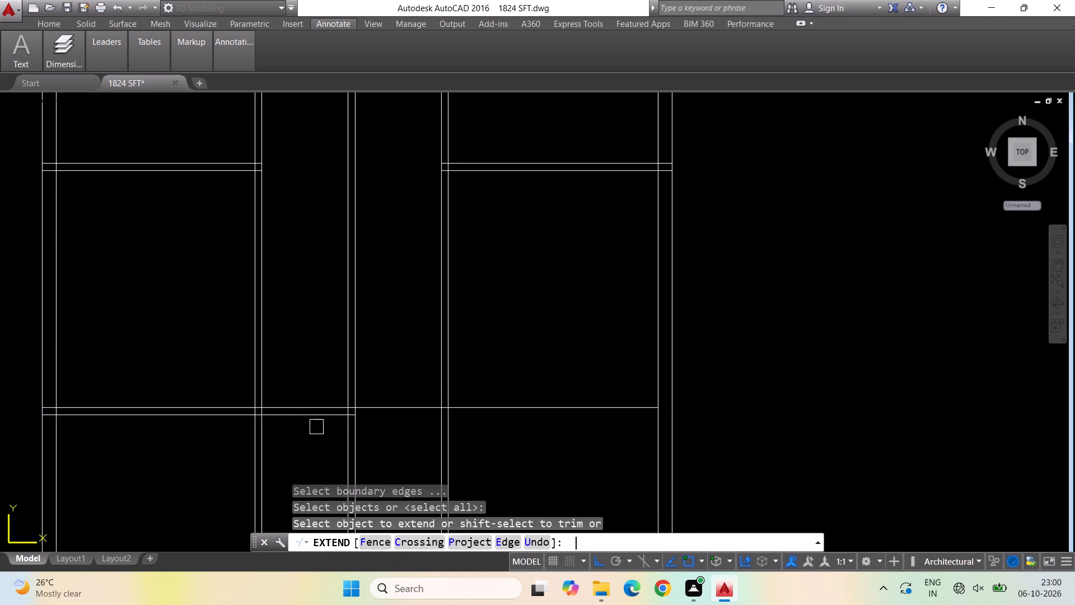
click(325, 421)
click(406, 419)
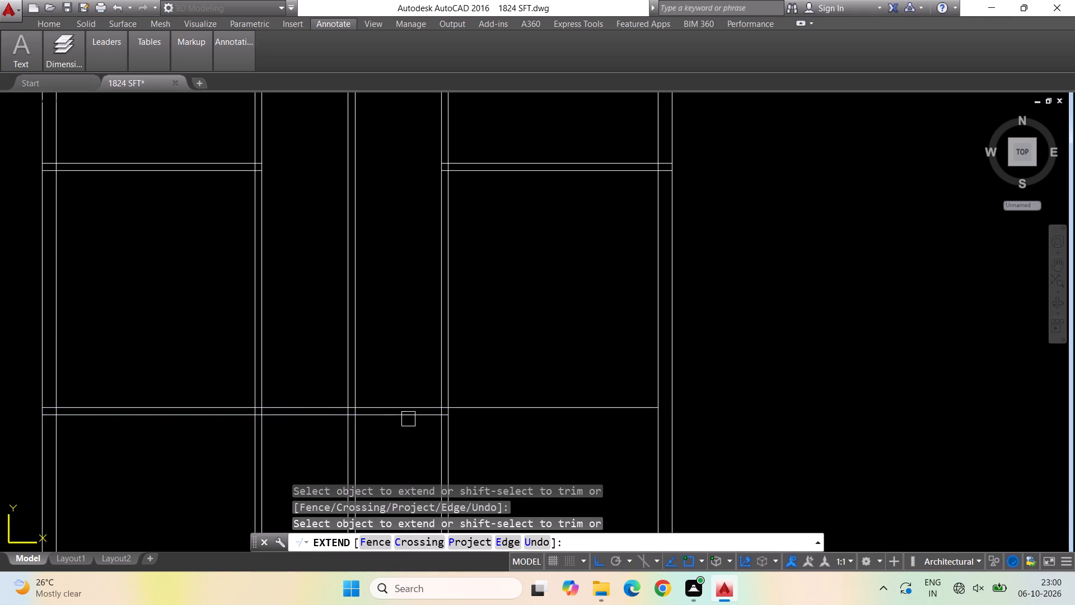
click(424, 419)
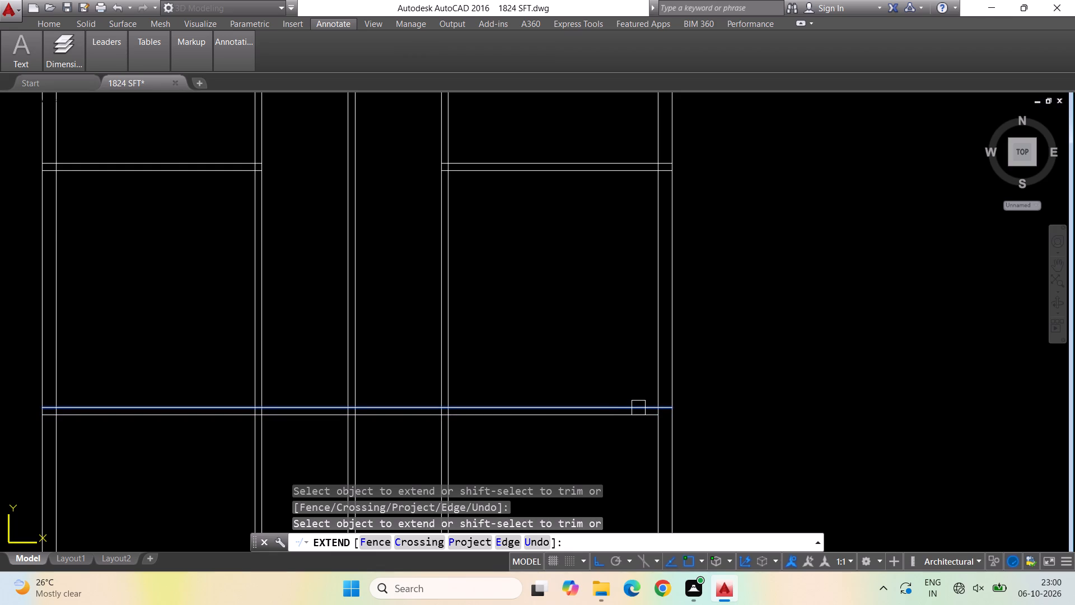
click(641, 407)
click(639, 418)
scroll(529, 442, down, 3)
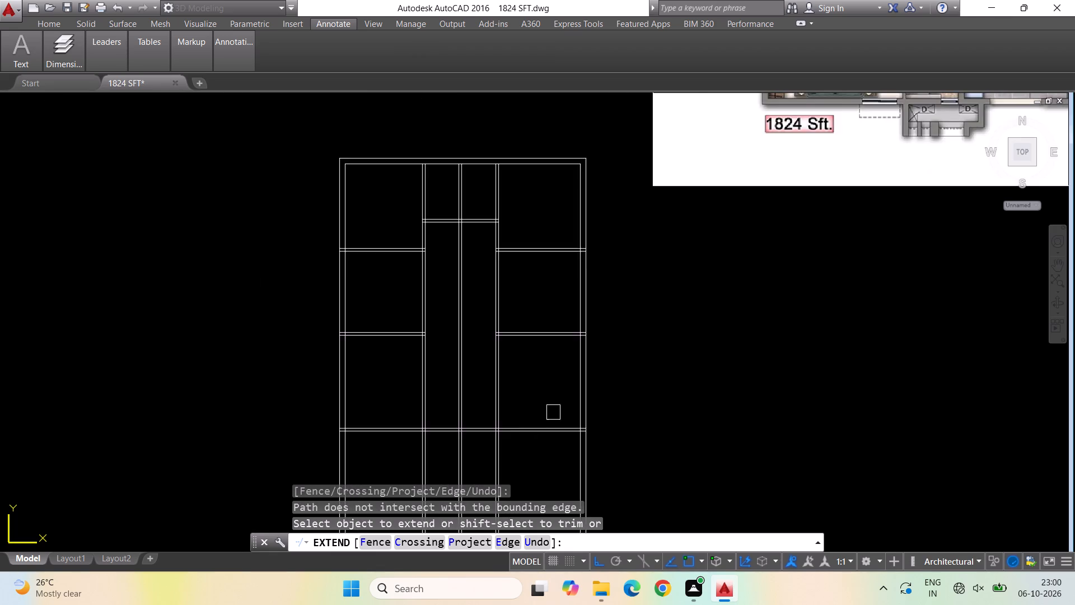
key(Escape)
Trim all the exterior and partition wall lines that run below the new bottom wall.
scroll(526, 340, down, 1)
scroll(558, 436, up, 1)
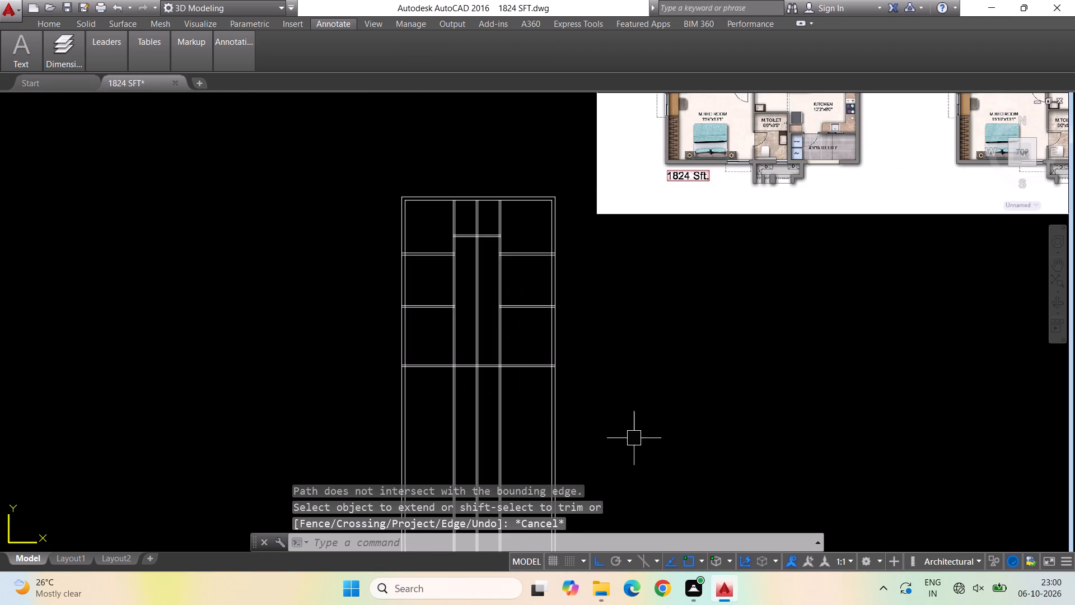
key(Escape)
key(Escape)
key(t)
key(r)
key(Return)
key(Return)
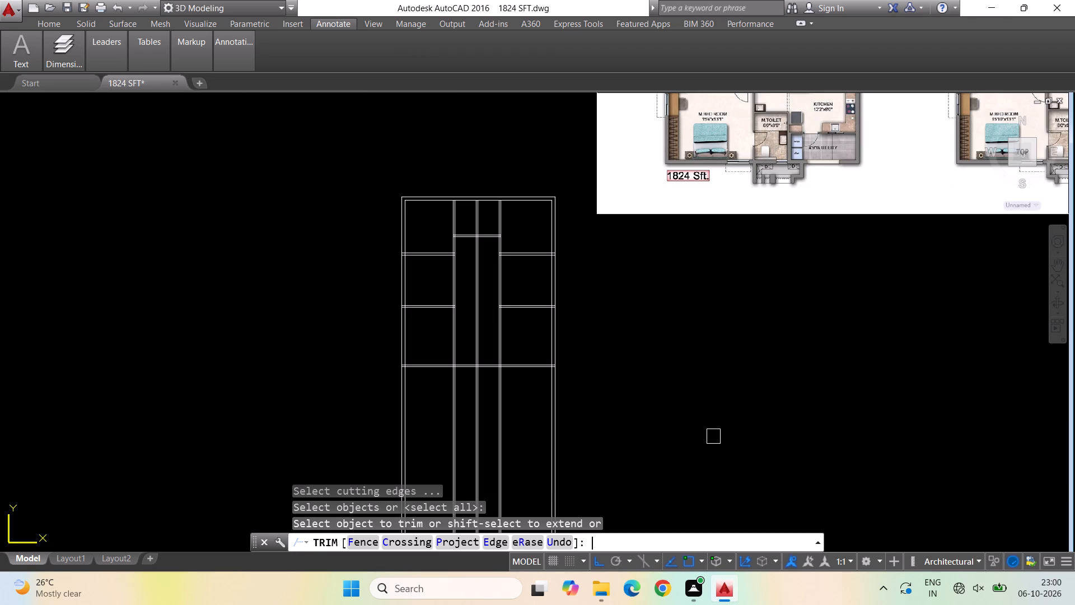
click(560, 415)
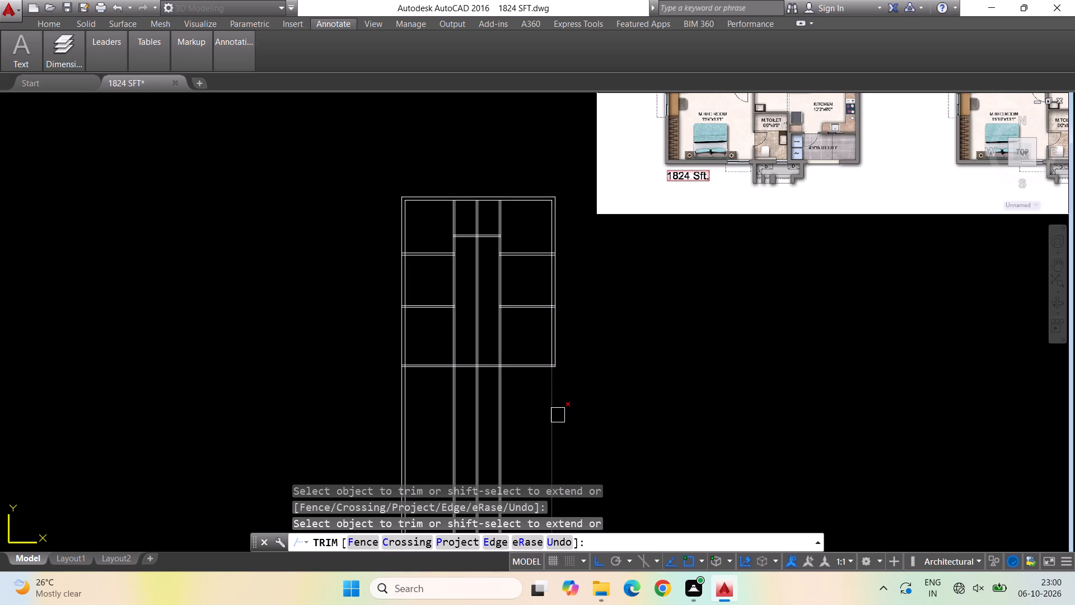
click(557, 415)
click(509, 411)
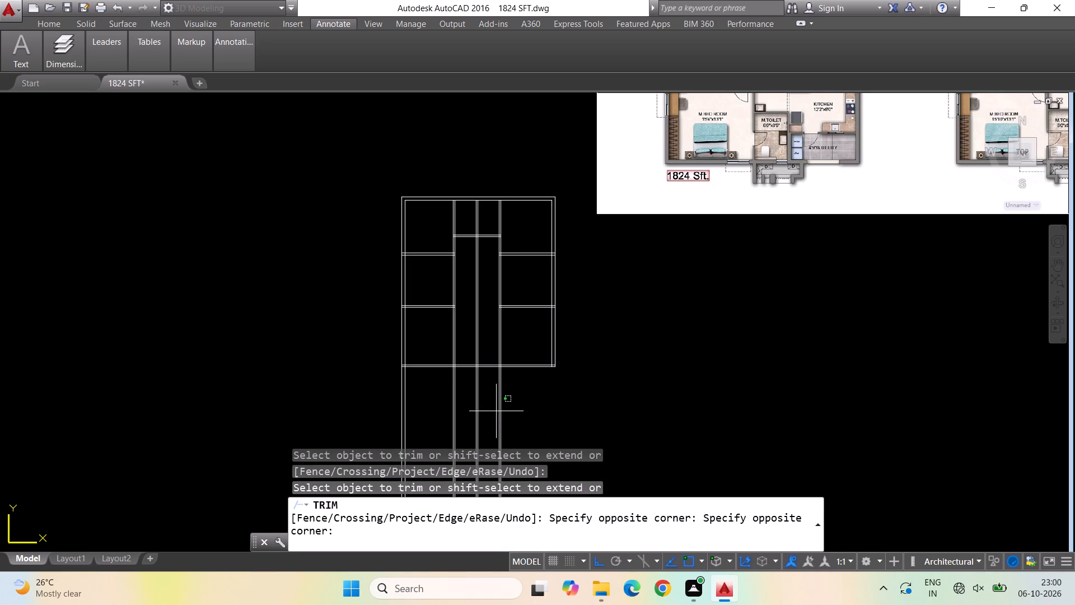
click(373, 418)
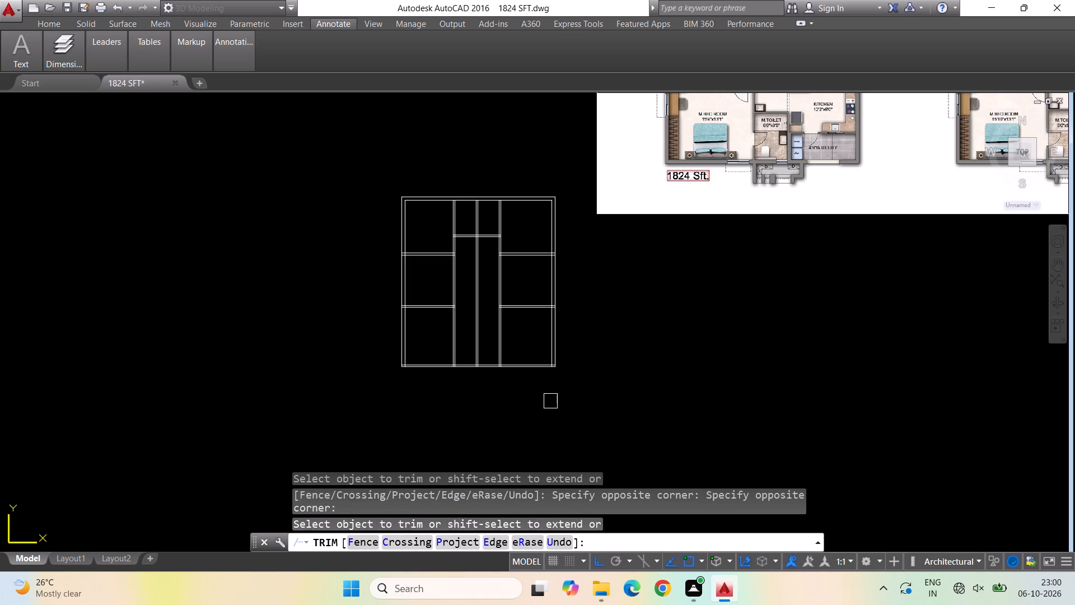
key(Escape)
Save the drawing.
key(ctrl+s)
scroll(350, 429, down, 1)
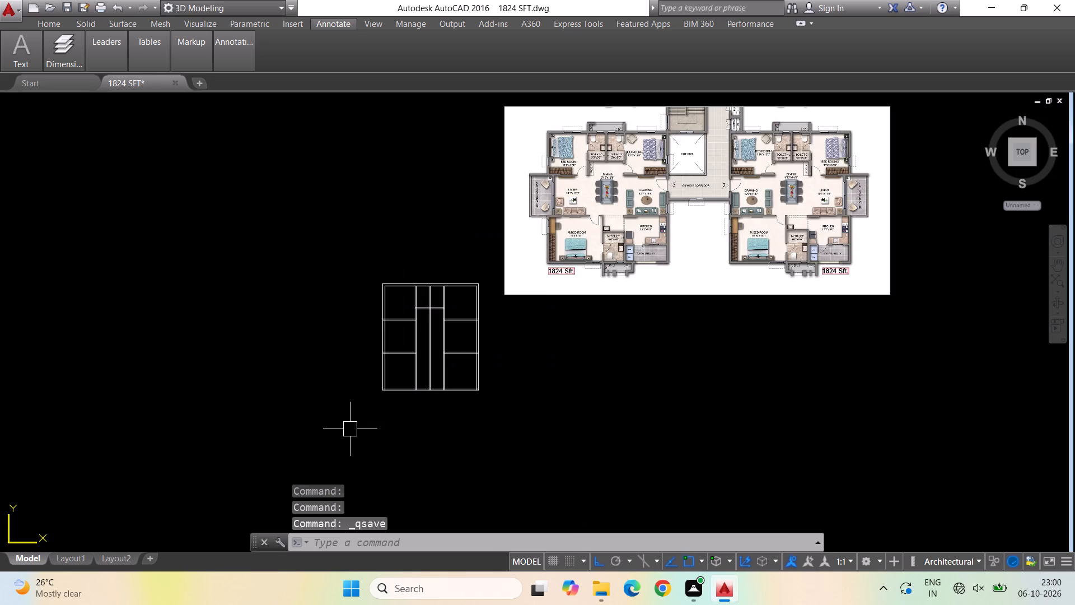
Examine the room sizes and wall layout around the master bedroom, M.Toilet, kitchen and utility in the reference plan image.
scroll(446, 390, up, 2)
scroll(232, 434, down, 2)
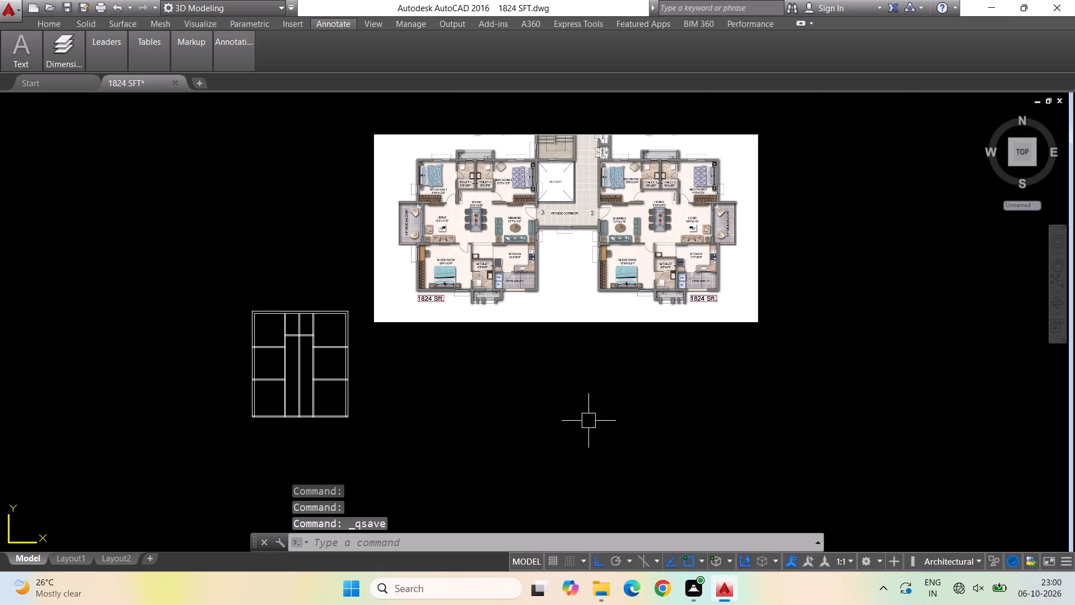
scroll(496, 259, up, 2)
scroll(644, 321, down, 1)
scroll(551, 299, up, 2)
scroll(662, 309, down, 1)
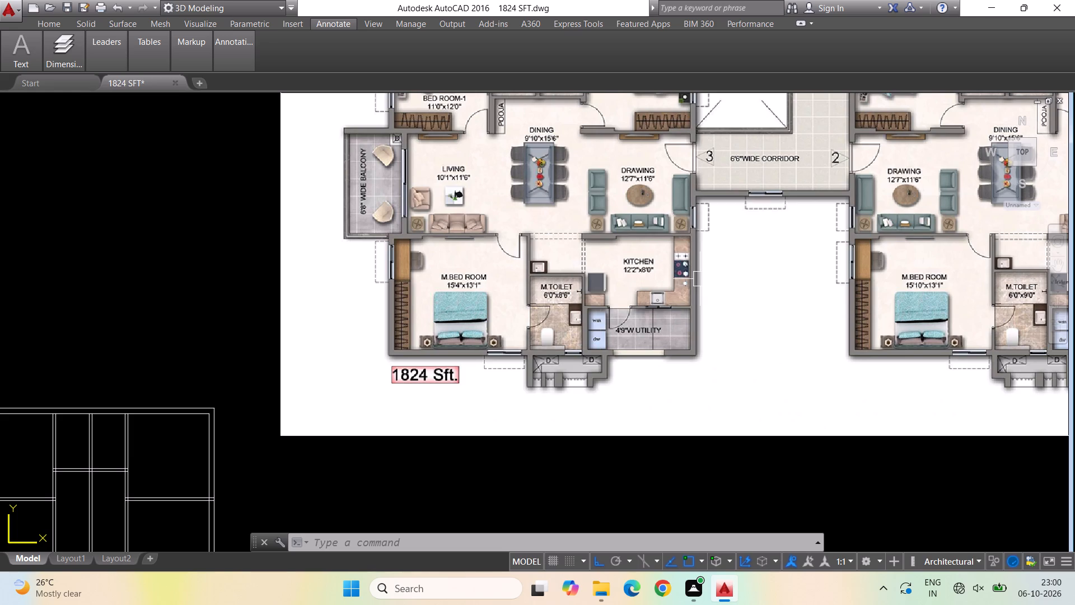
scroll(555, 315, up, 1)
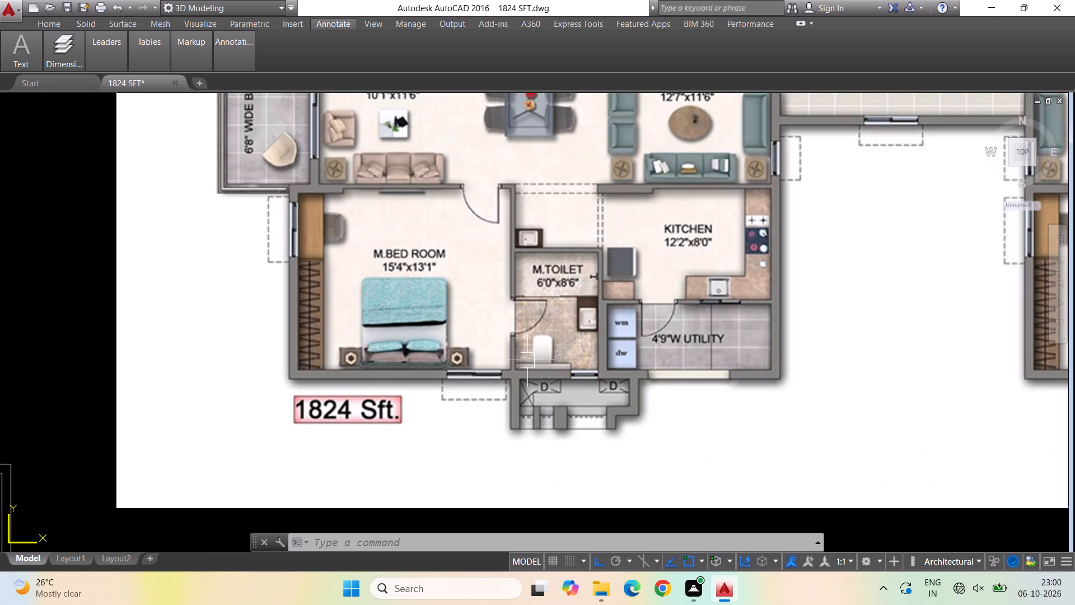
scroll(527, 360, down, 1)
scroll(697, 318, up, 1)
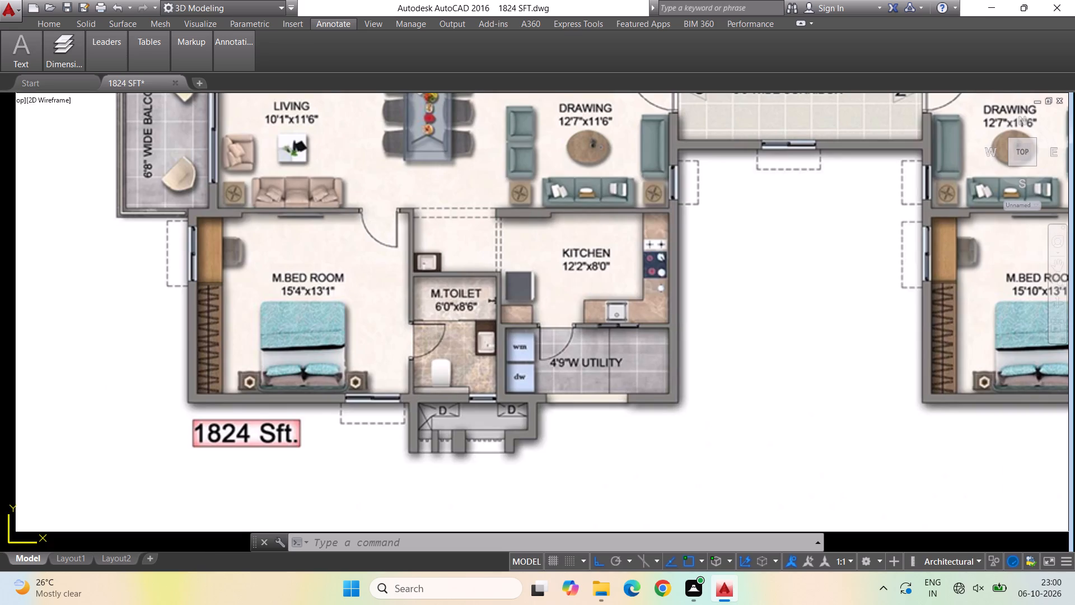
scroll(739, 313, down, 2)
scroll(459, 312, down, 1)
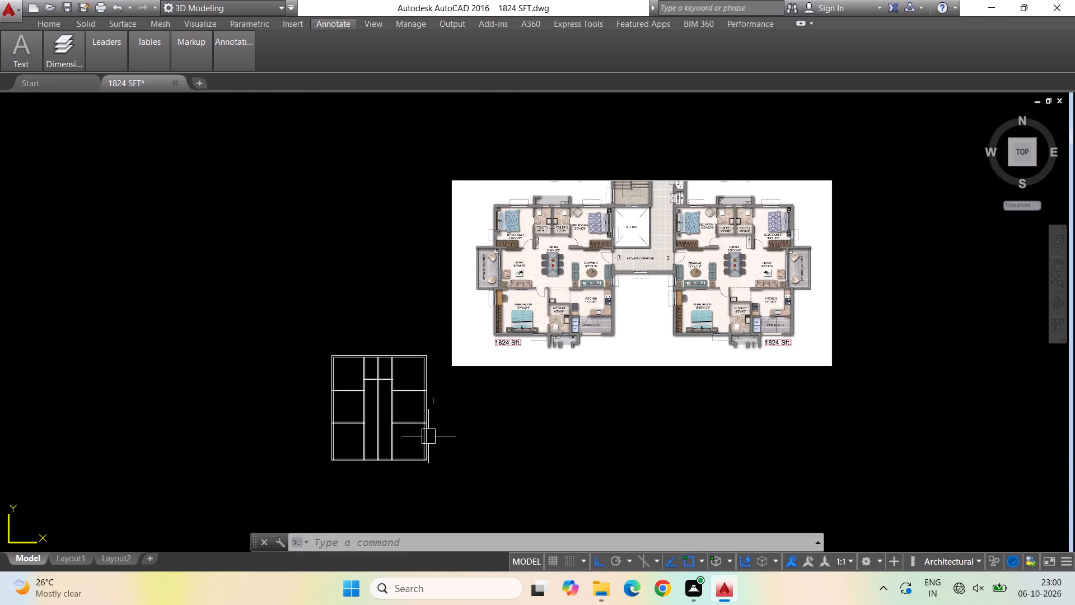
scroll(427, 440, up, 2)
key(Escape)
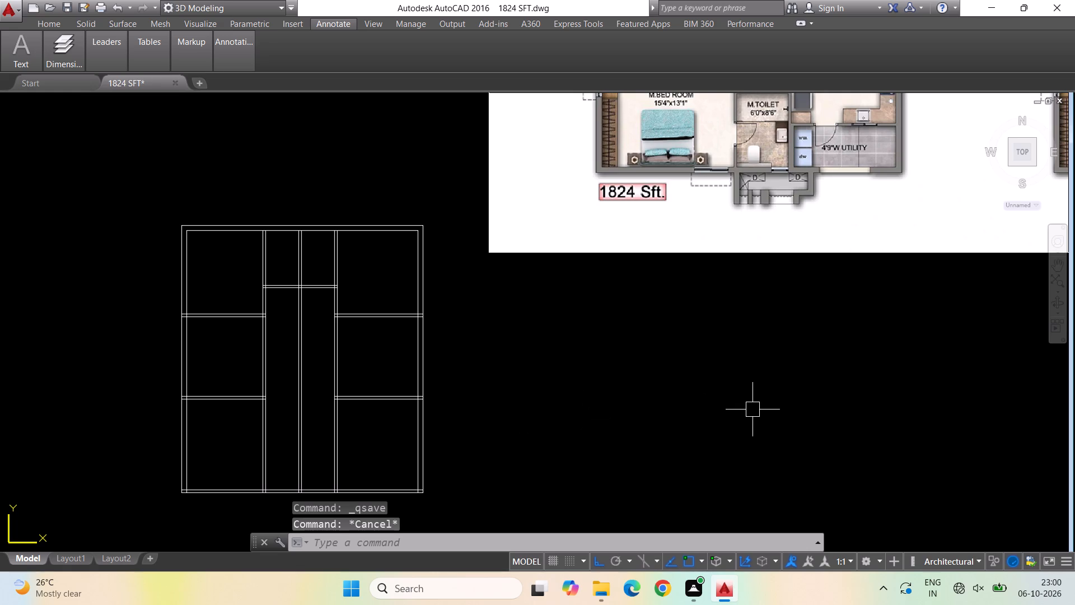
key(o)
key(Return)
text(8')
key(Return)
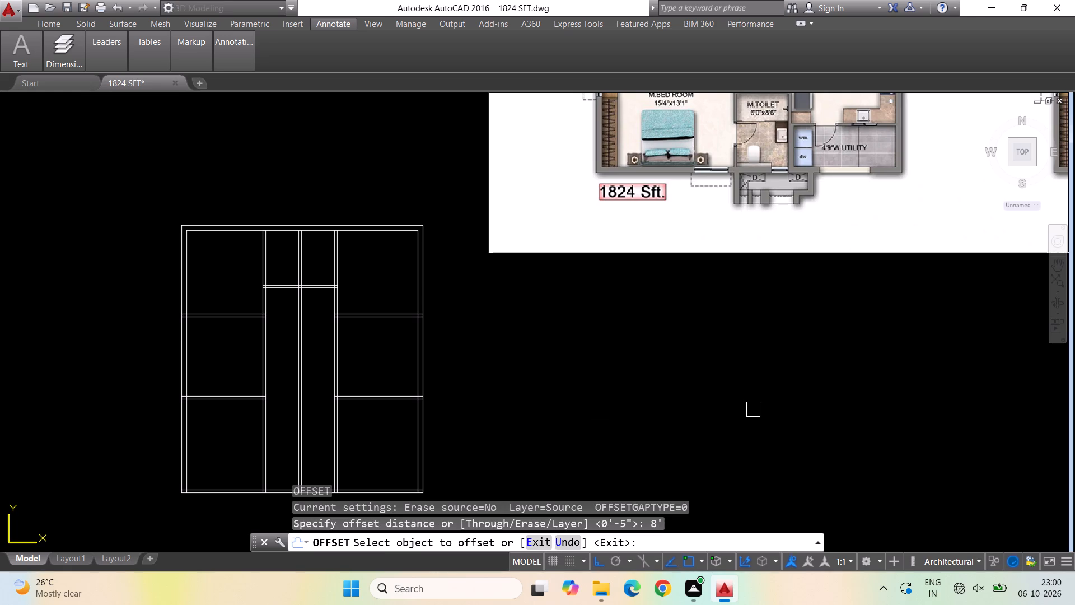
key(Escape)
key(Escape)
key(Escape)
Offset the bottom line of the right bay's lower horizontal partition 8'6" downward into the lower-right room.
key(o)
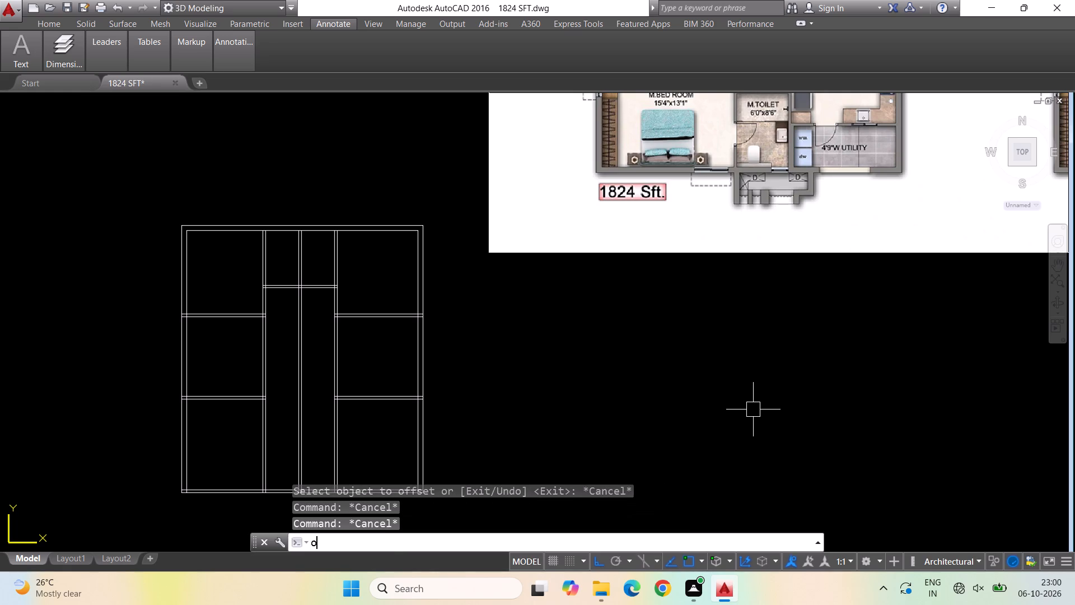
key(Return)
text(8'6")
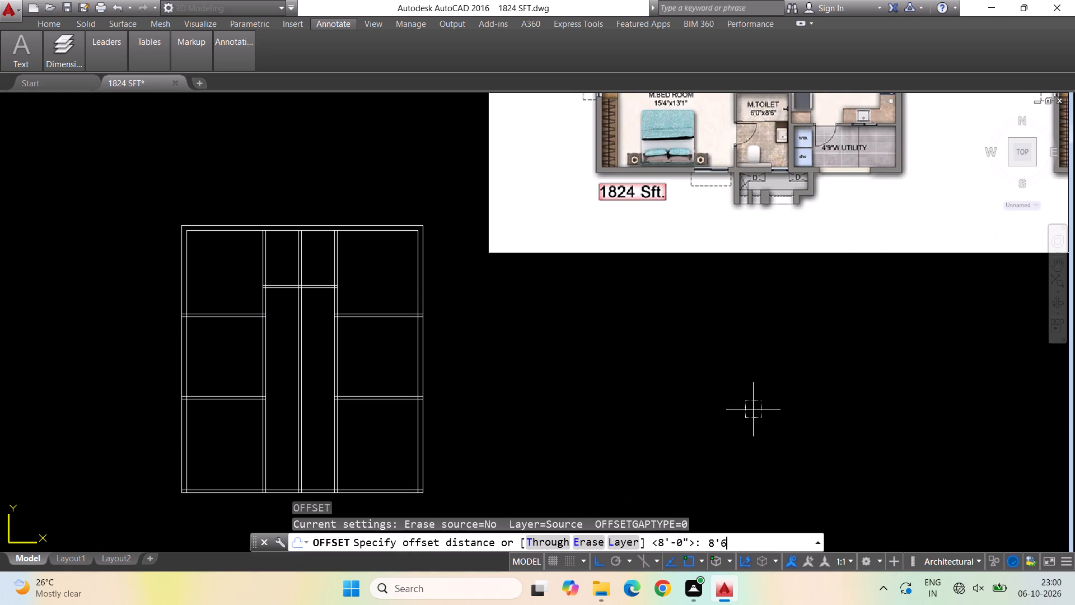
key(Return)
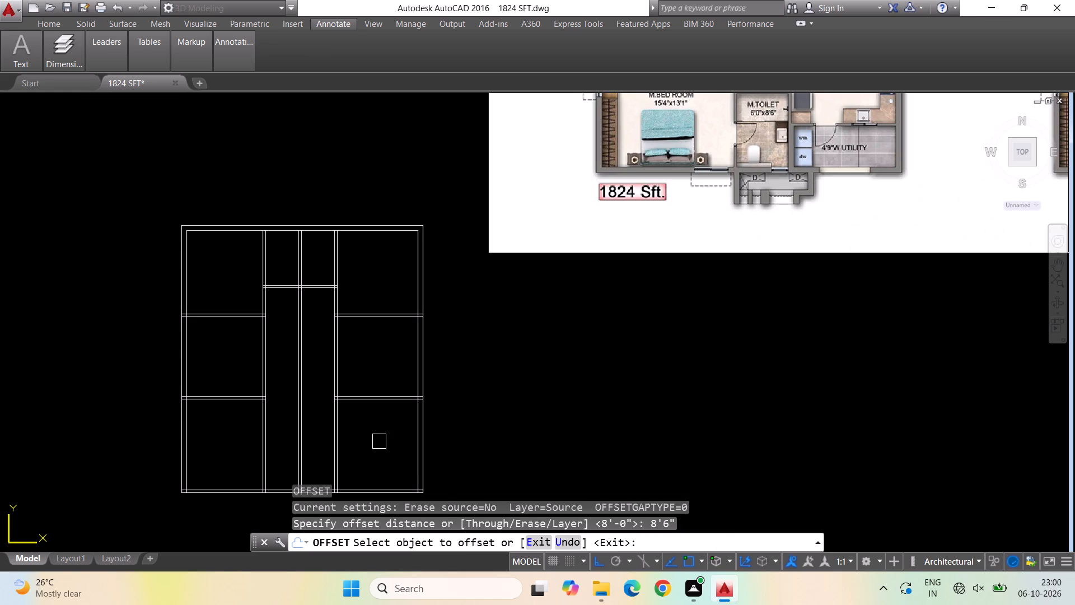
scroll(380, 431, up, 1)
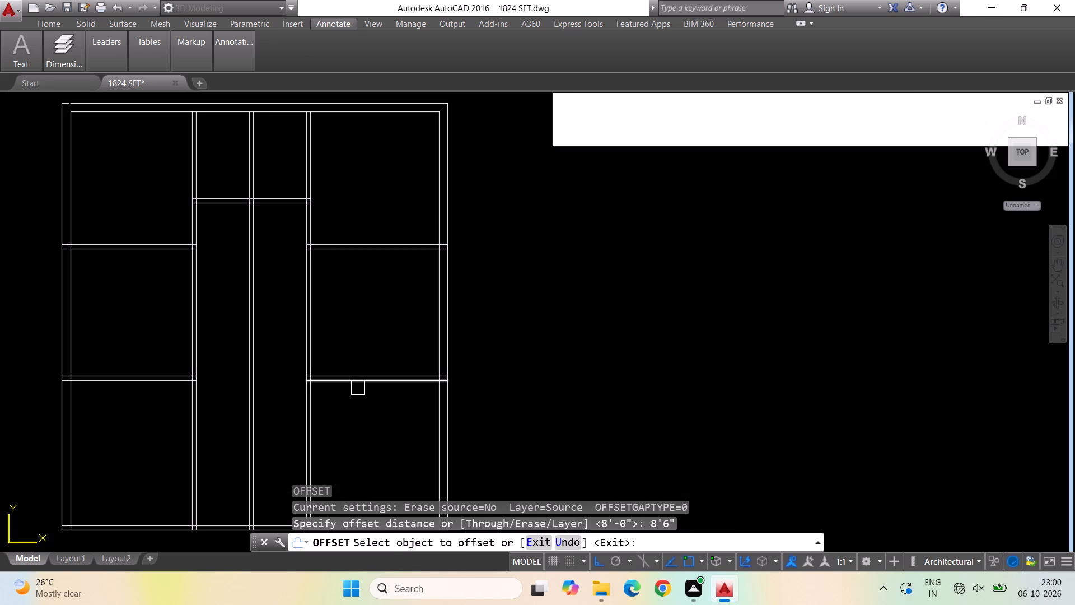
click(358, 388)
click(362, 439)
scroll(347, 404, down, 2)
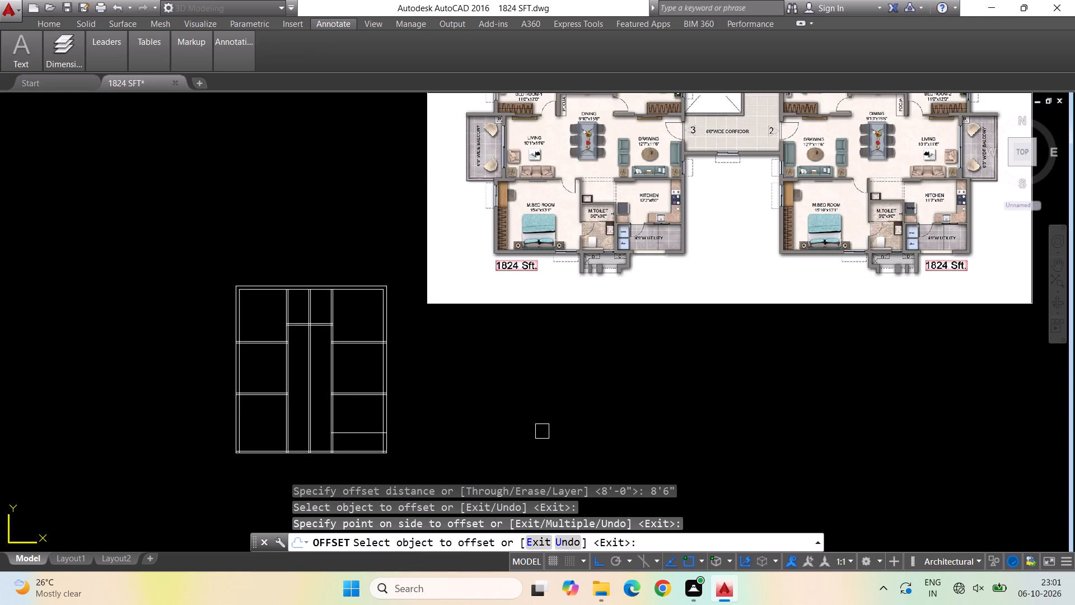
scroll(445, 445, up, 1)
key(space)
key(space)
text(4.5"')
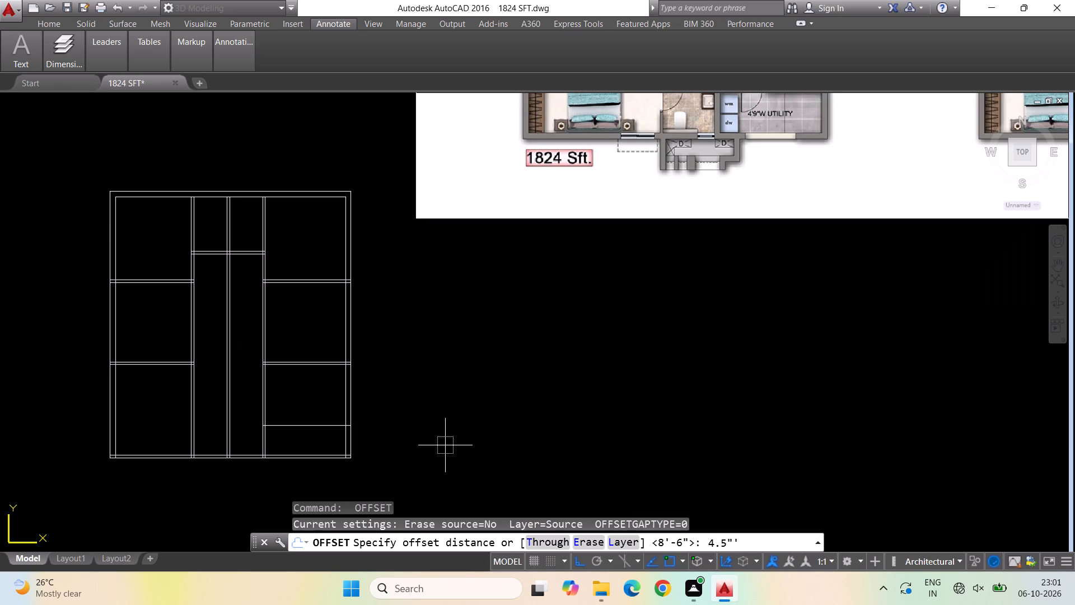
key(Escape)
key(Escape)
Offset the new horizontal line in the lower-right room 4.5" upward to form a partition wall.
key(o)
key(Return)
text(4.5")
key(Return)
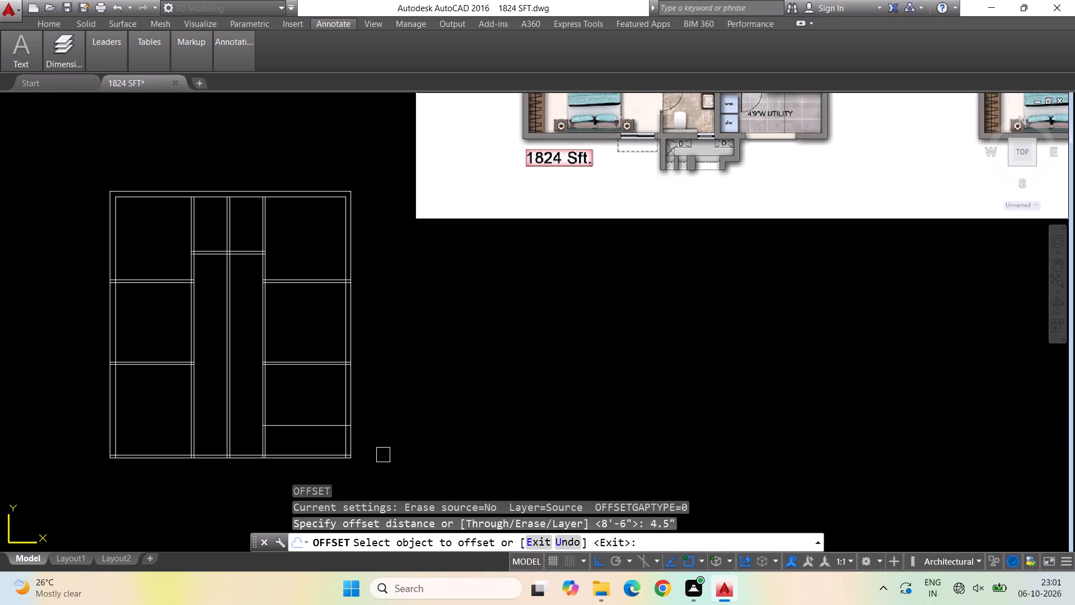
click(297, 431)
click(298, 397)
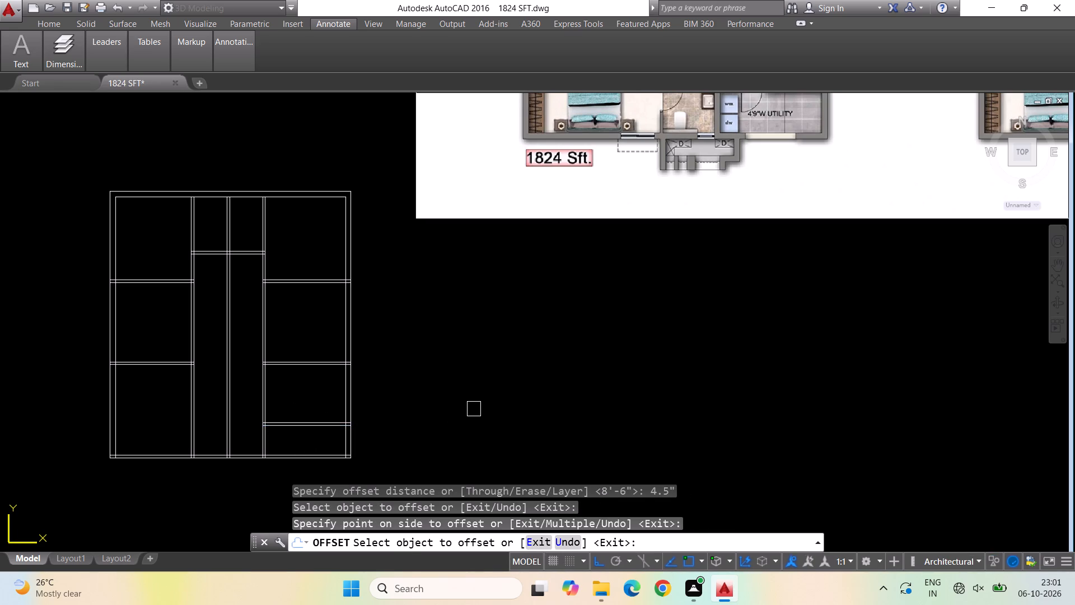
key(Escape)
Save the drawing.
key(ctrl+s)
scroll(468, 416, down, 1)
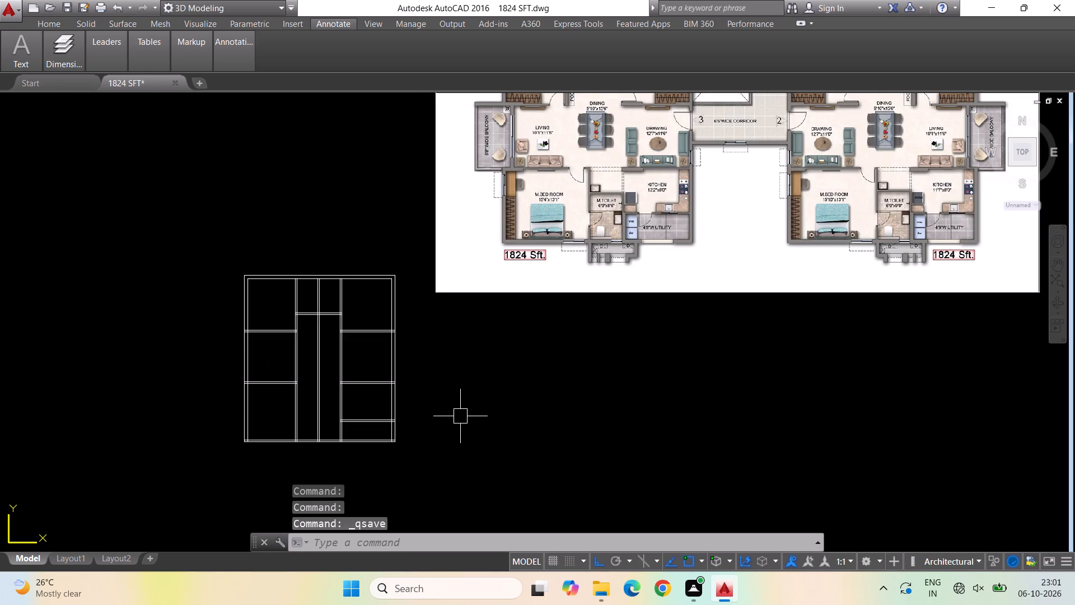
scroll(661, 250, up, 1)
scroll(635, 294, down, 1)
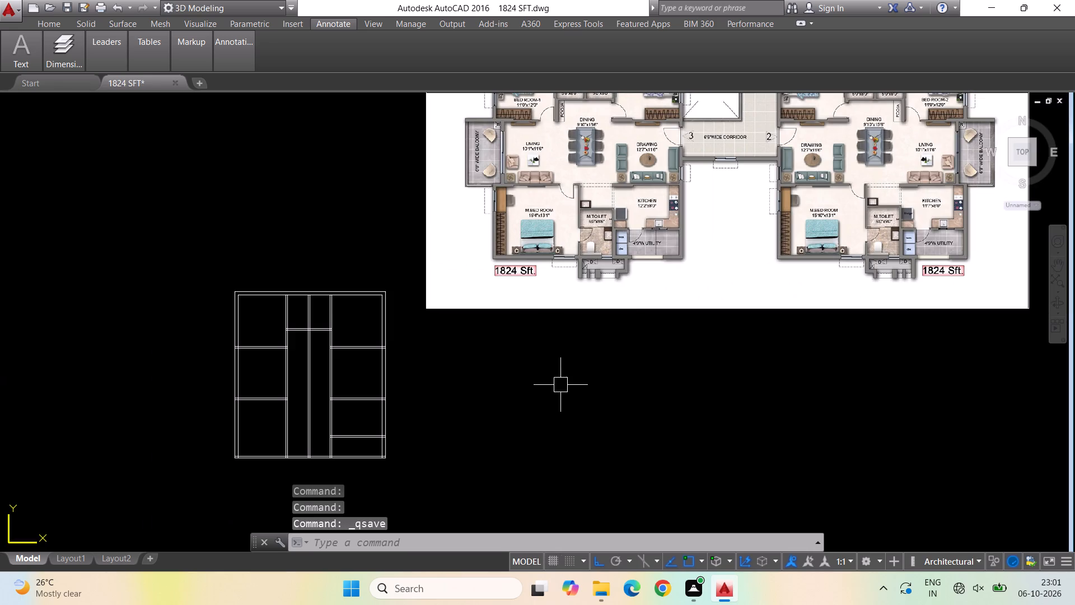
key(ctrl+s)
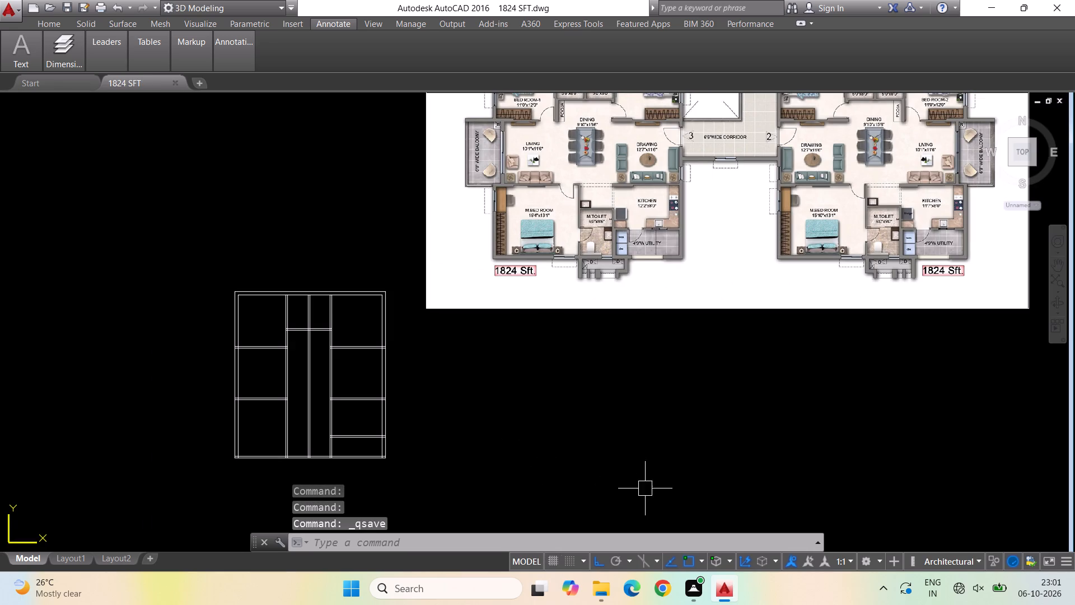
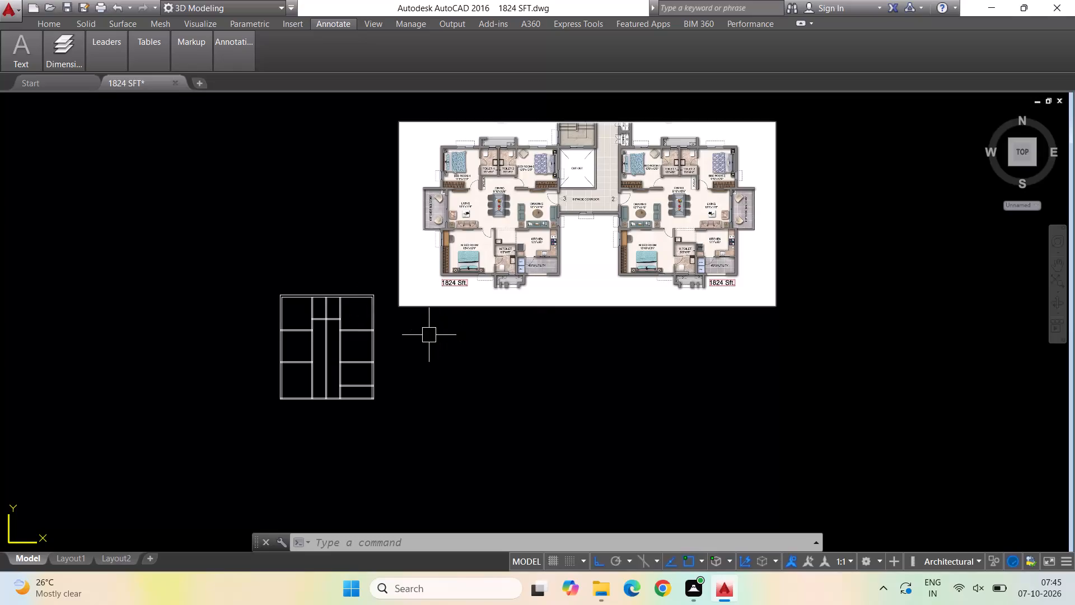
Scale the reference plan image down from its lower-left corner, using its bottom edge as the reference length.
click(464, 302)
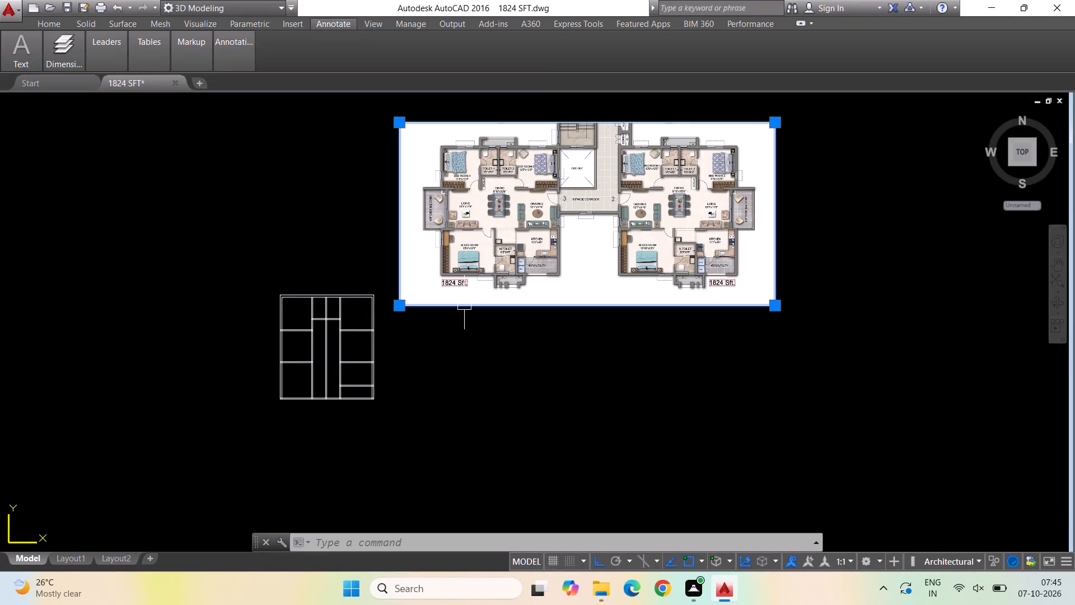
text(scale)
key(Return)
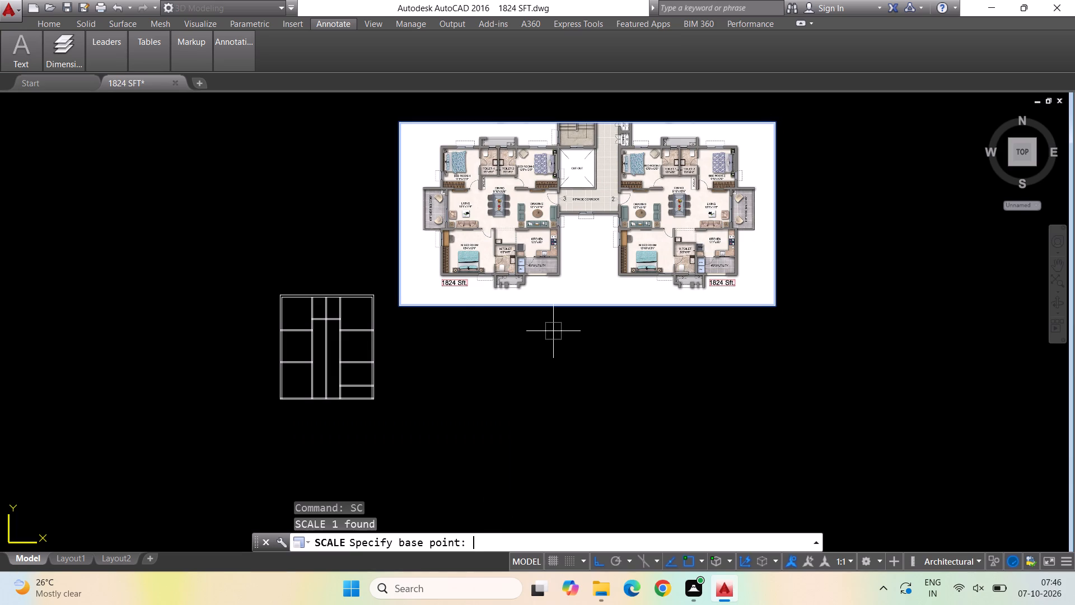
click(401, 310)
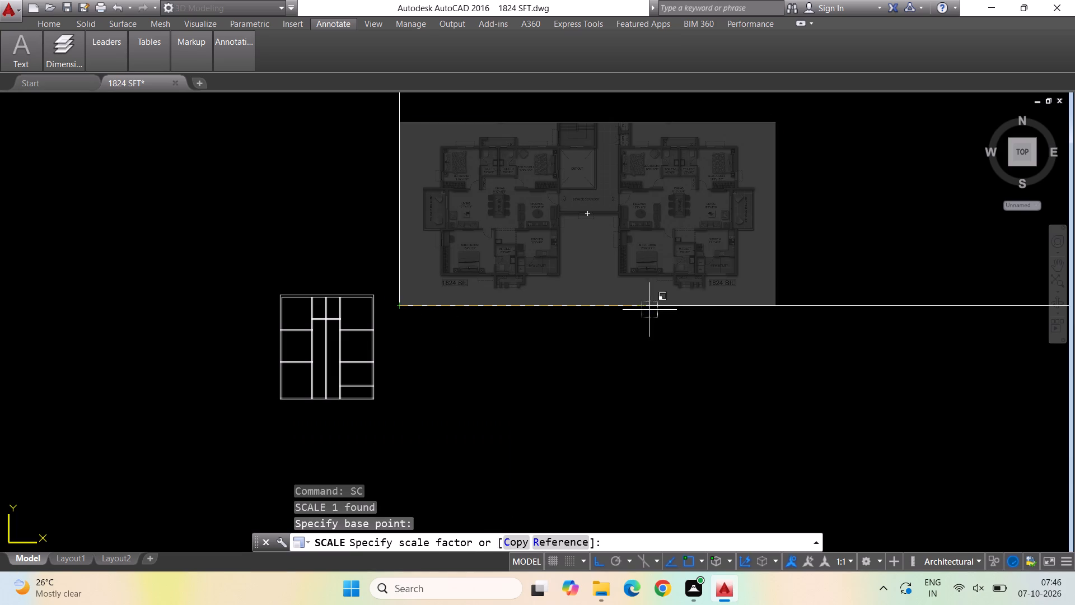
click(566, 541)
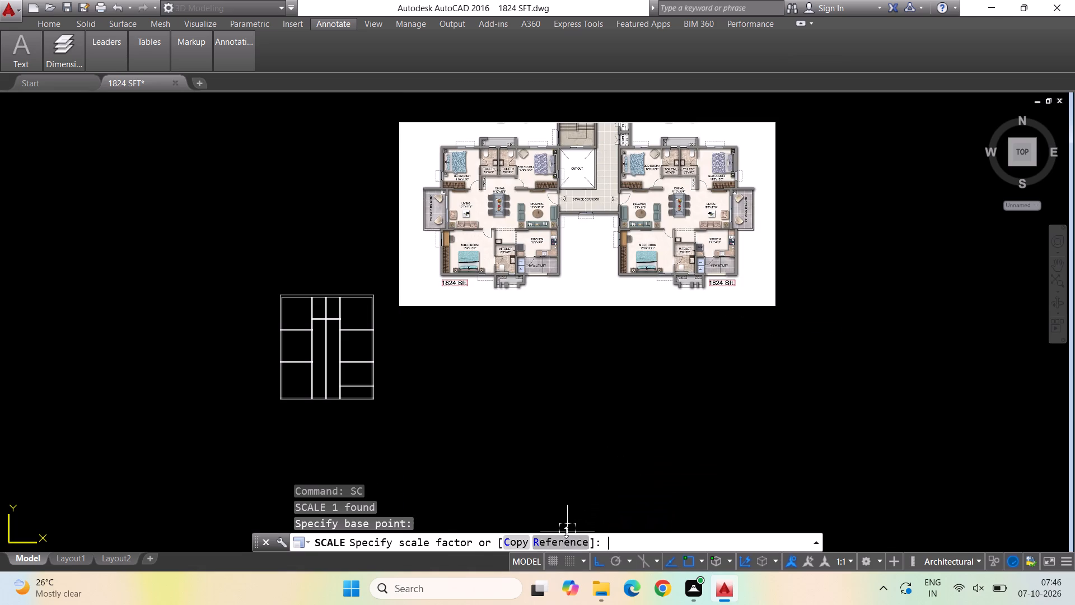
click(773, 308)
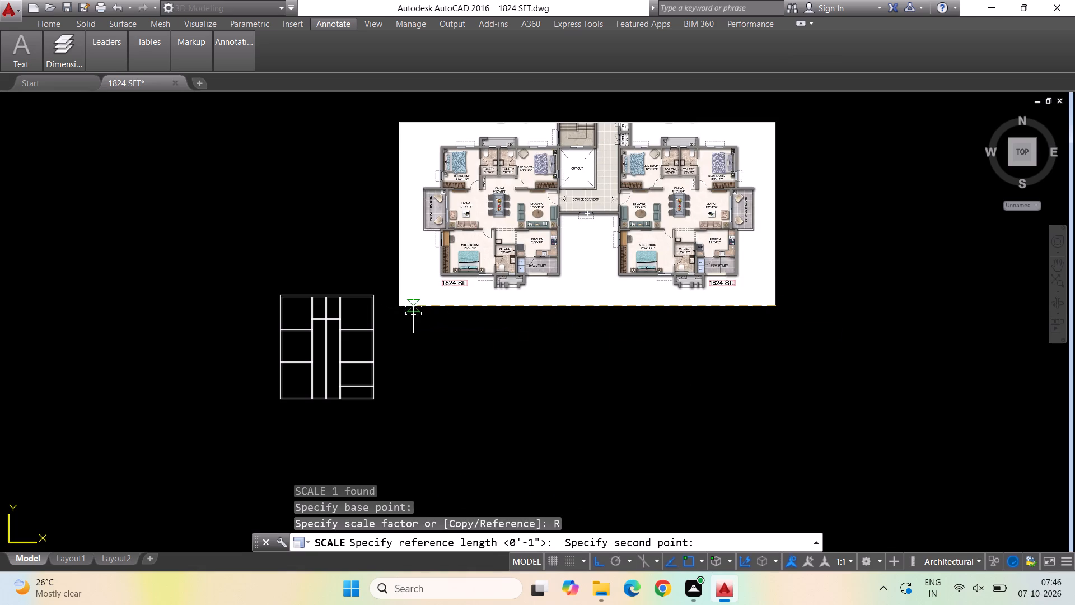
click(401, 304)
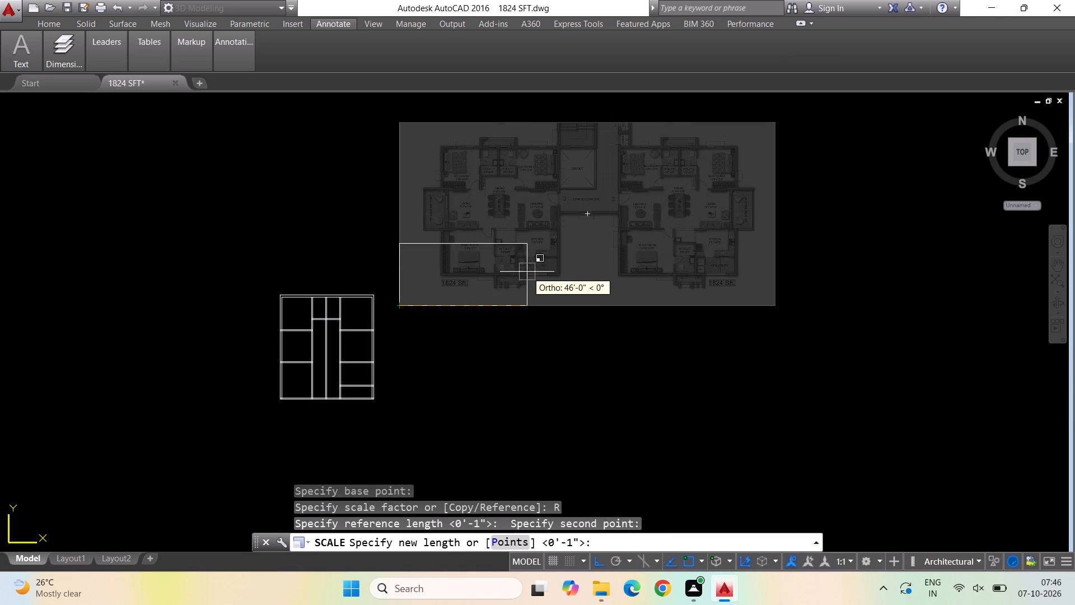
click(547, 241)
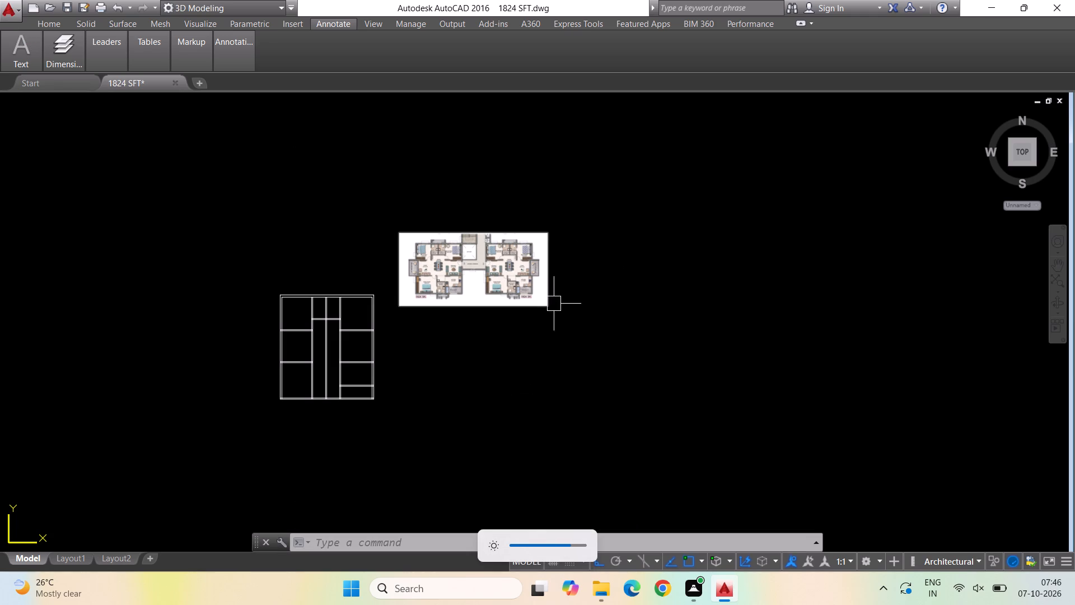
Move the scaled reference image straight down about 30', beside the floor plan.
click(550, 308)
right_click(548, 336)
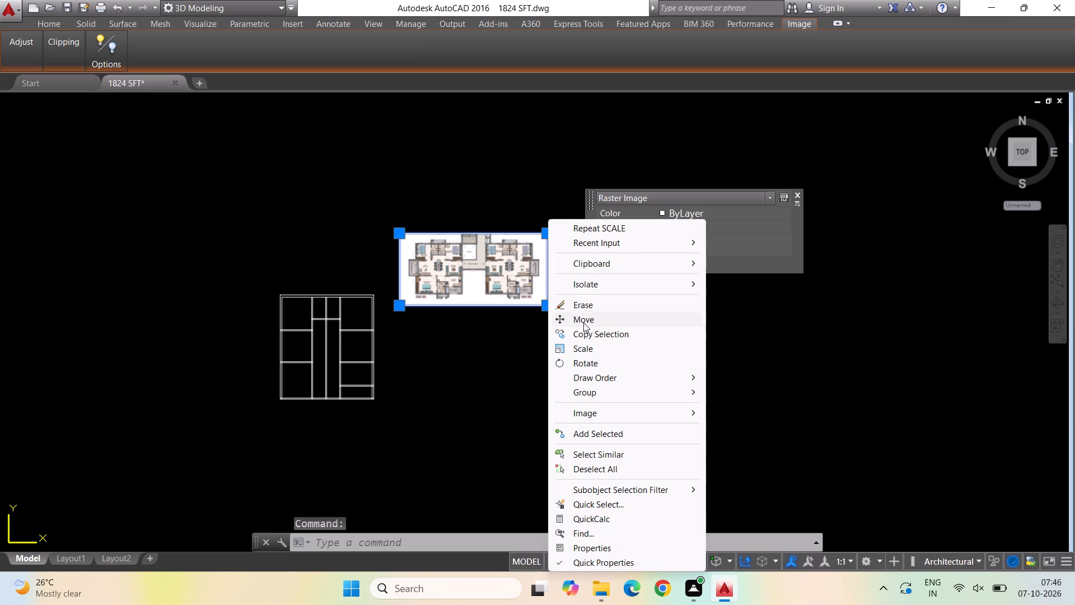
click(583, 323)
click(478, 304)
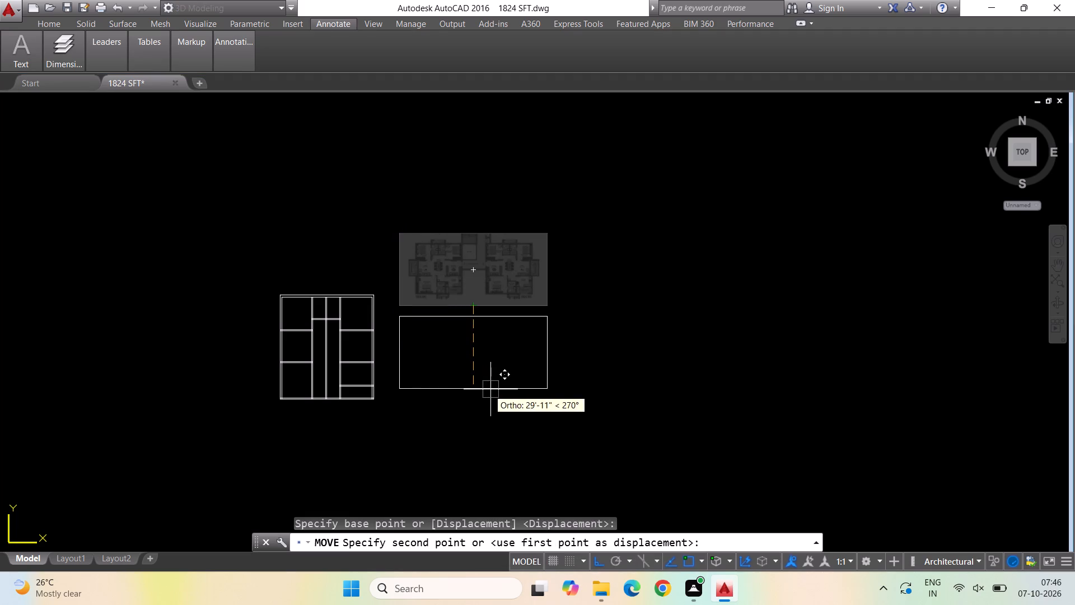
click(491, 389)
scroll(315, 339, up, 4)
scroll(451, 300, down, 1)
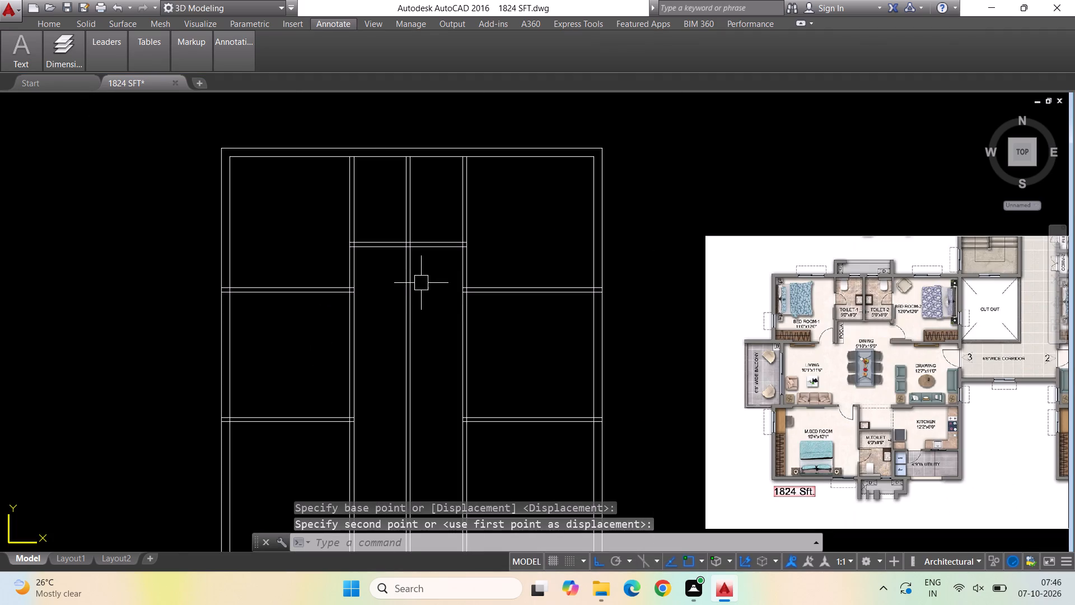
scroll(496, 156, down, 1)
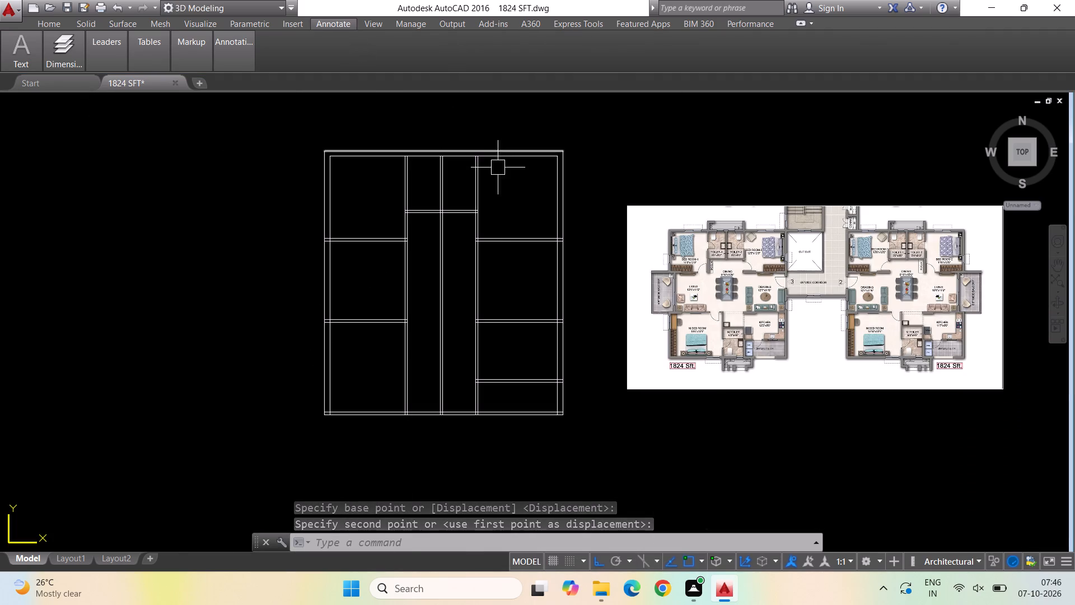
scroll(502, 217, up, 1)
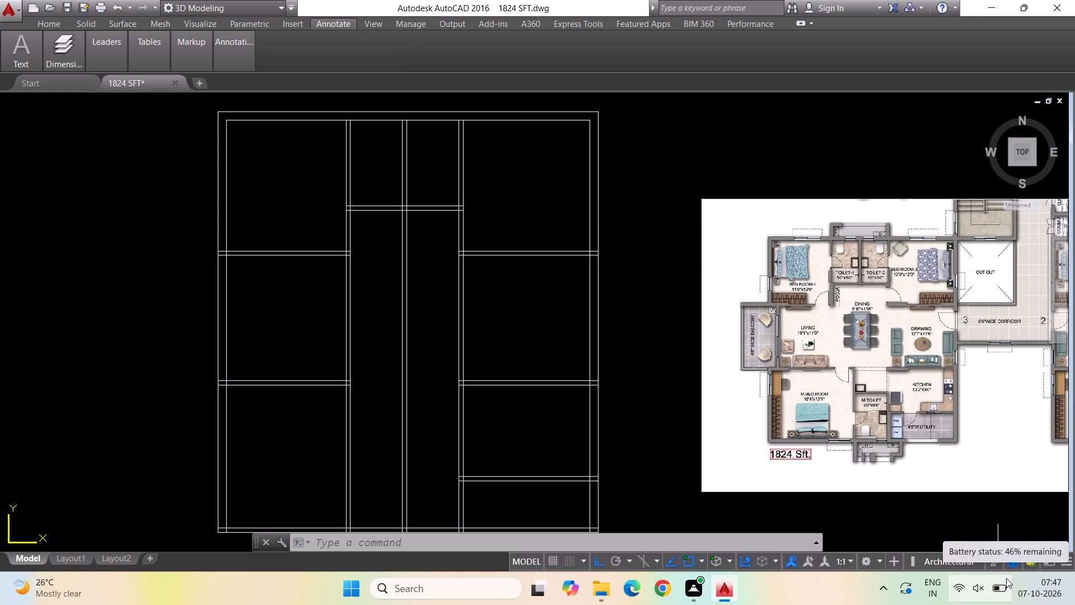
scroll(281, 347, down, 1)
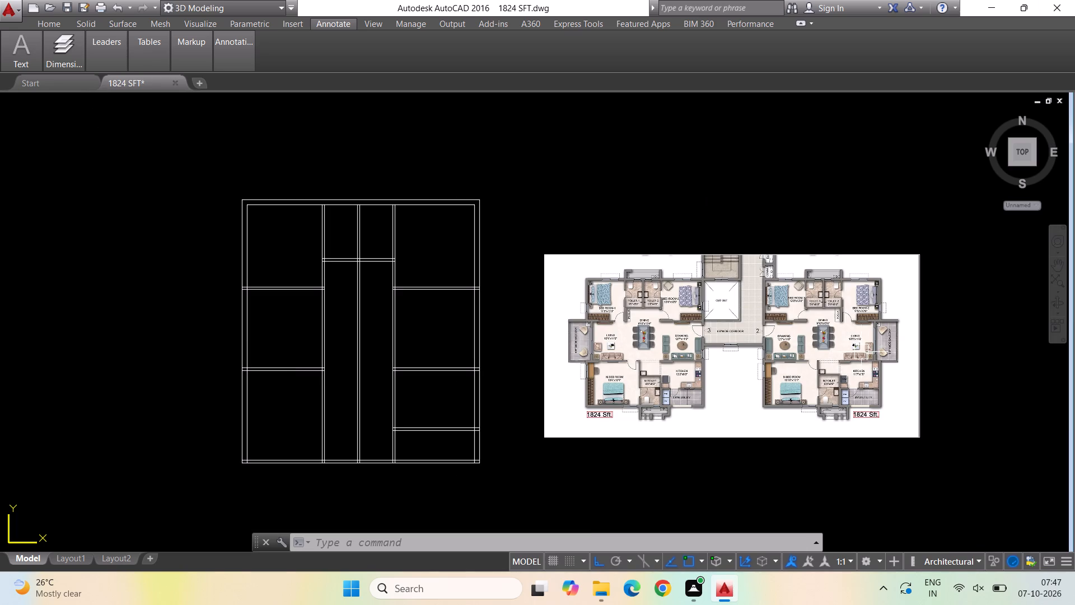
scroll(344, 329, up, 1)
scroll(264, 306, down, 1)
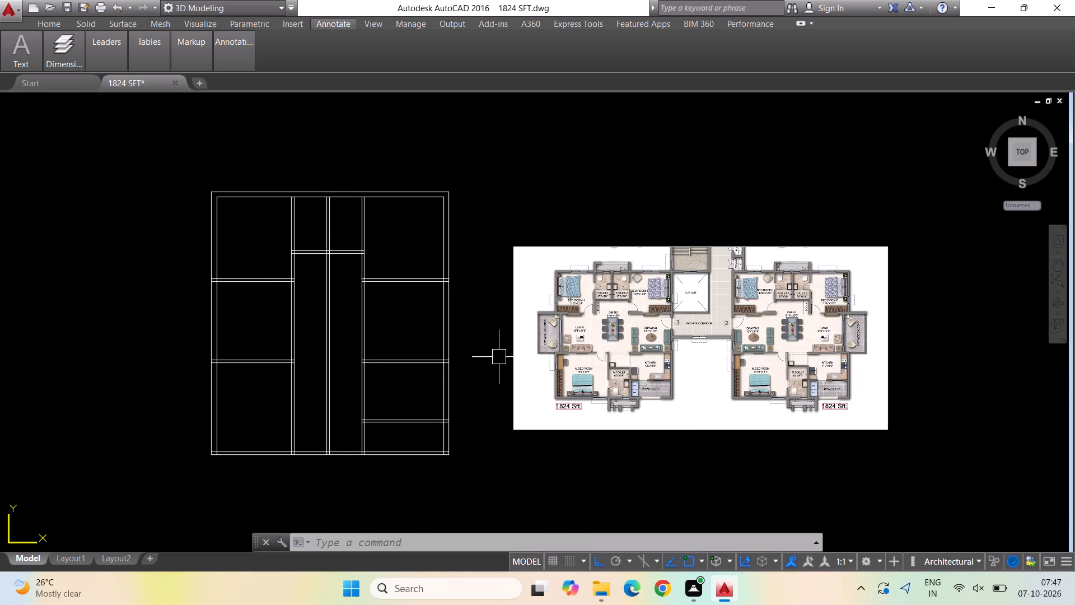
Trim away the central divider wall below the toilets' bottom partition and open up the T-junction where the two meet.
scroll(330, 319, up, 1)
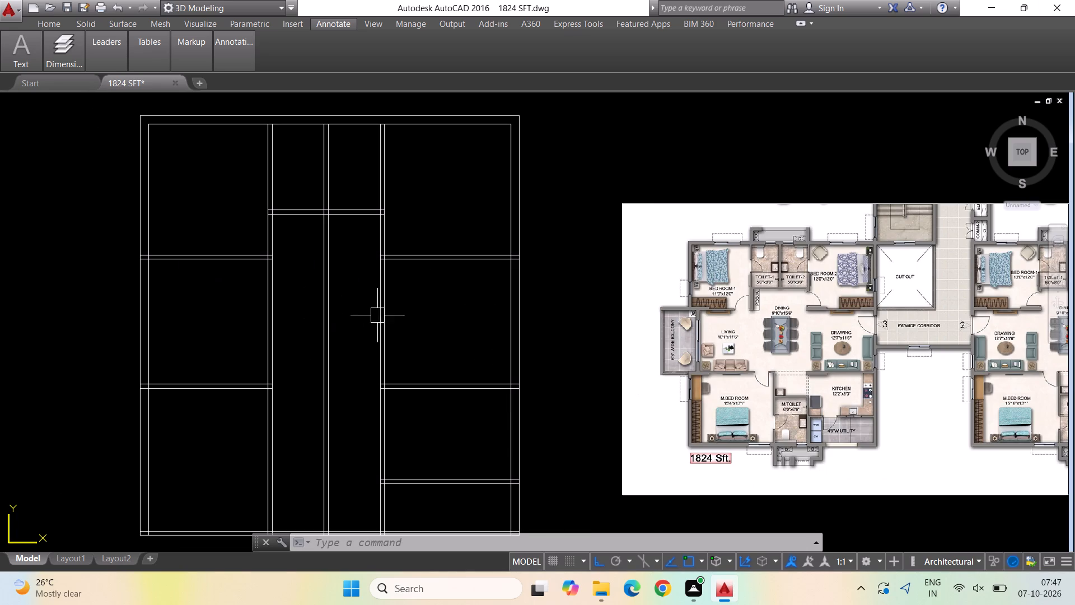
key(Escape)
key(Escape)
text(tr)
key(Return)
key(Return)
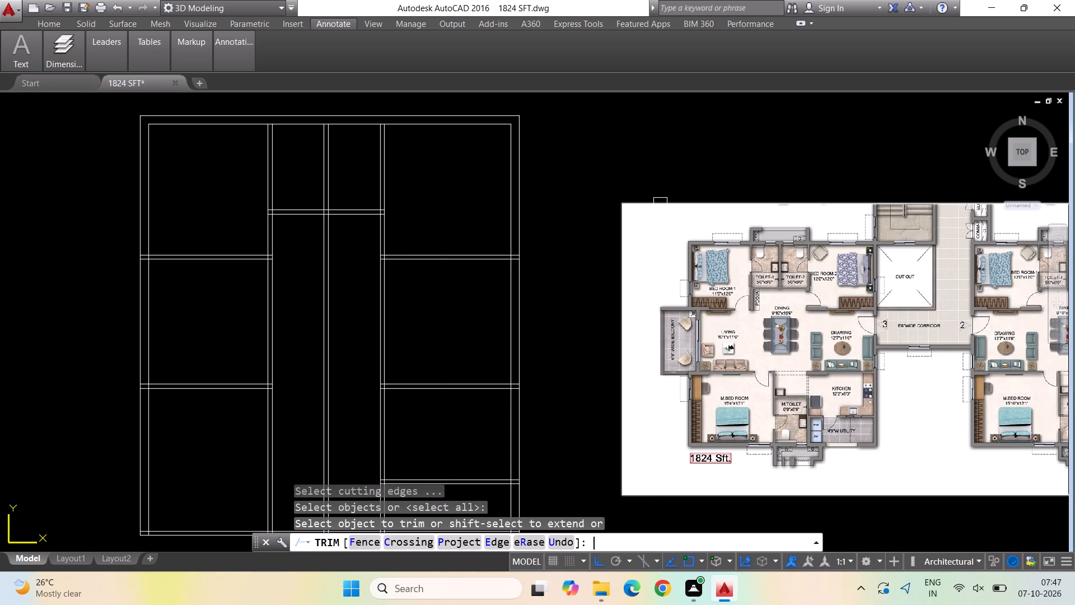
click(327, 264)
click(331, 264)
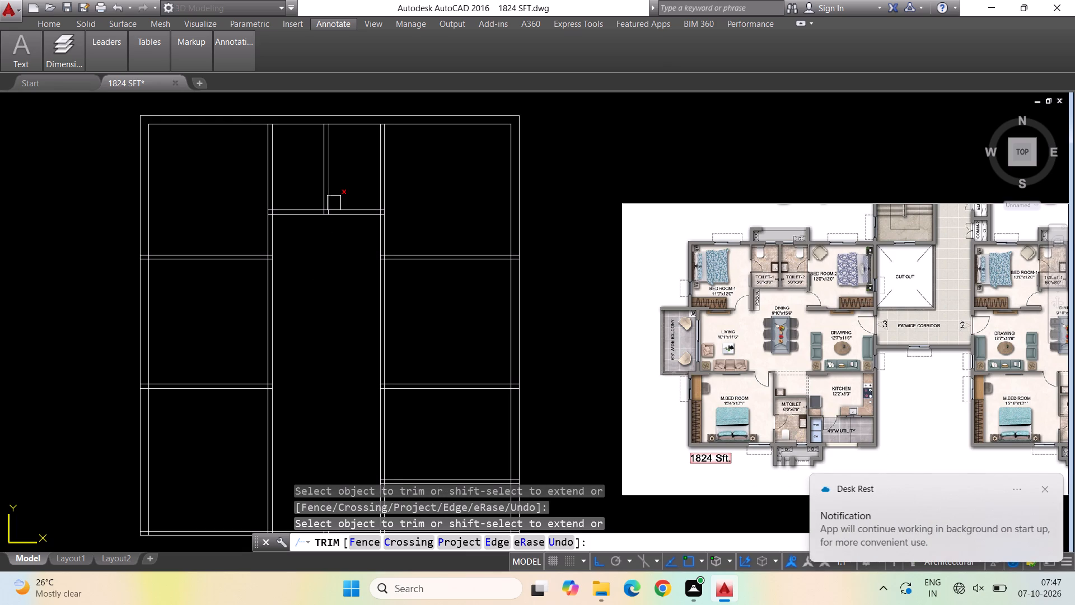
scroll(334, 203, up, 5)
click(303, 264)
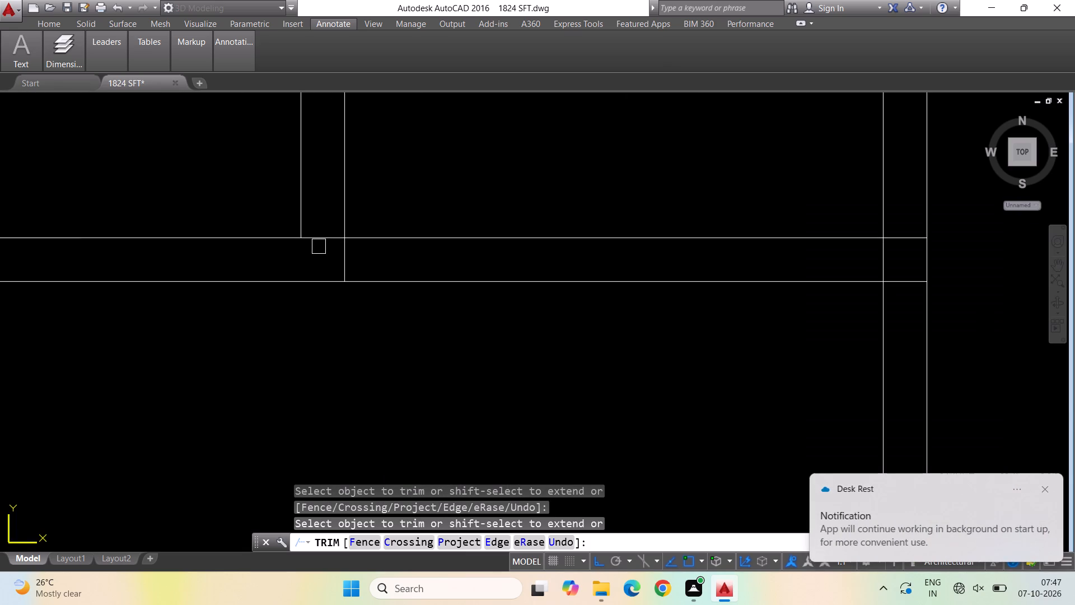
click(321, 238)
click(342, 258)
Trim both ends of the toilets' bottom partition into open junctions with the side walls.
scroll(344, 313, down, 5)
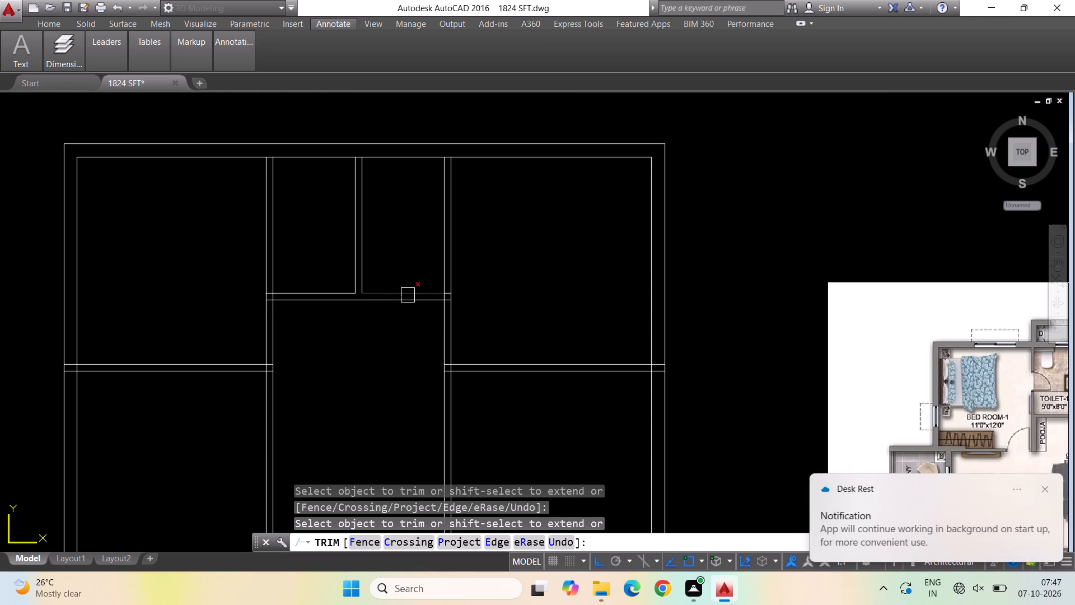
scroll(282, 309, up, 3)
click(229, 270)
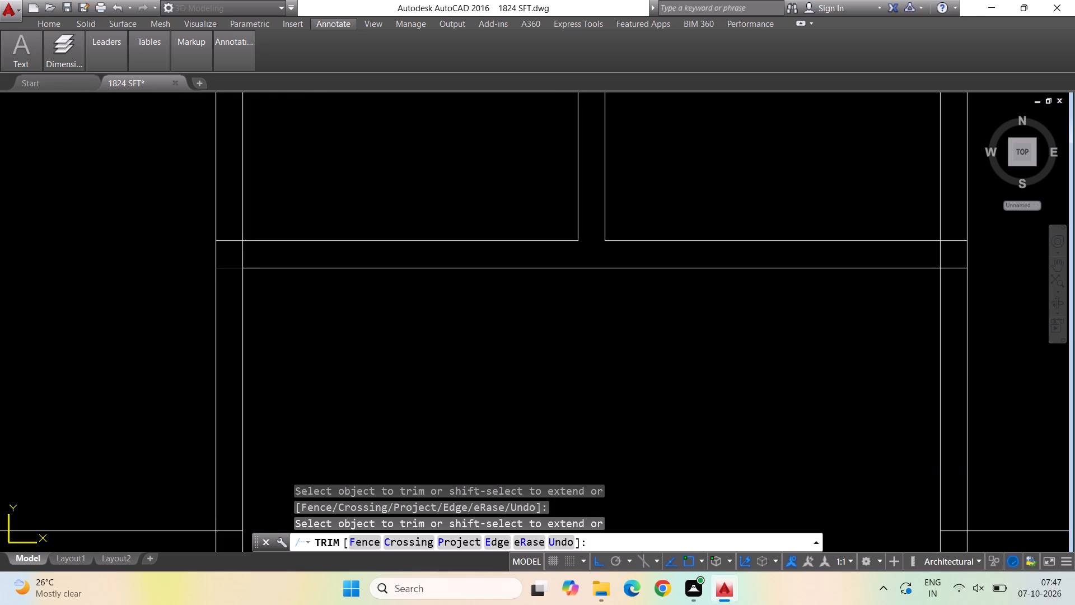
click(233, 240)
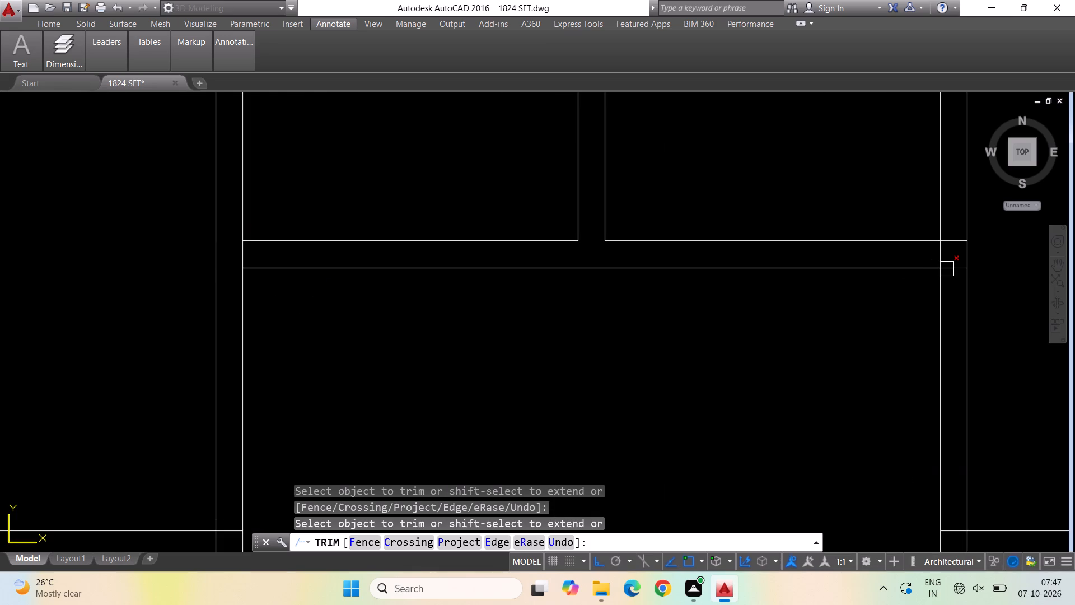
click(949, 269)
click(959, 239)
scroll(396, 331, down, 4)
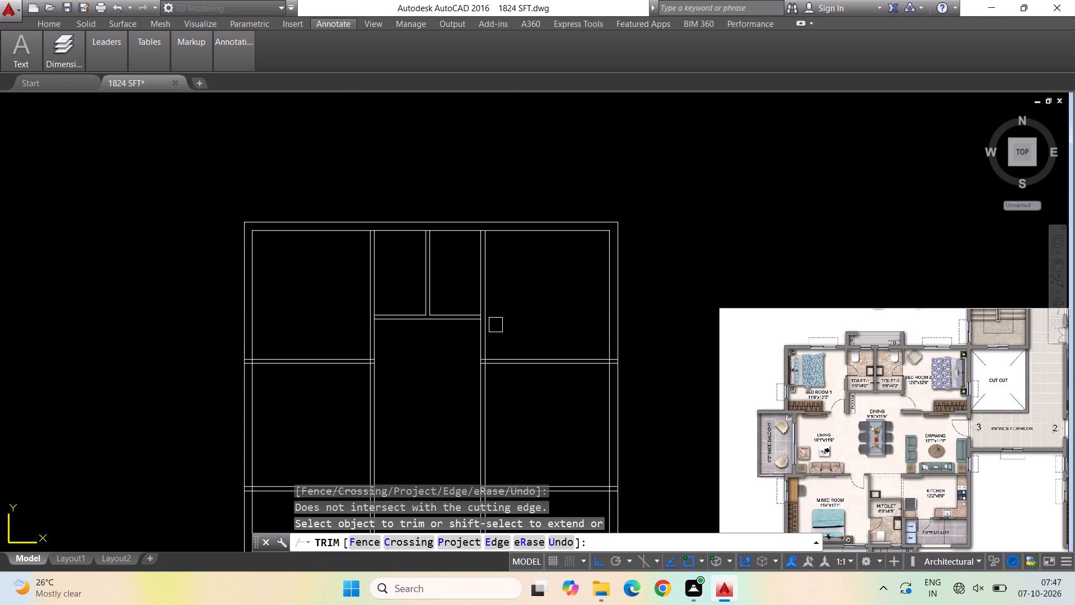
scroll(473, 327, up, 5)
click(533, 250)
scroll(700, 283, down, 1)
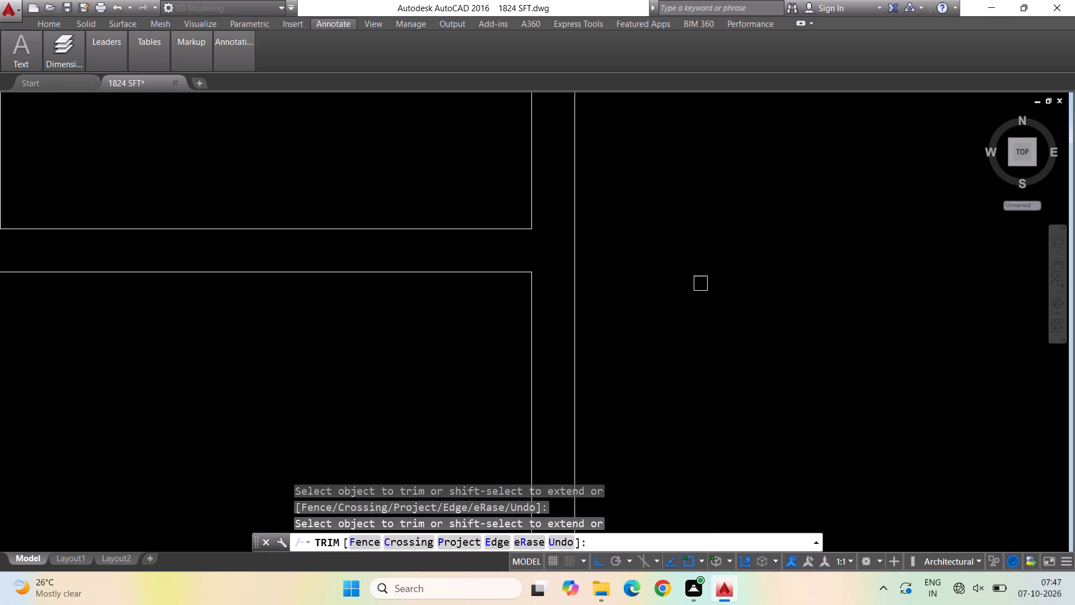
scroll(700, 283, down, 3)
scroll(546, 304, up, 3)
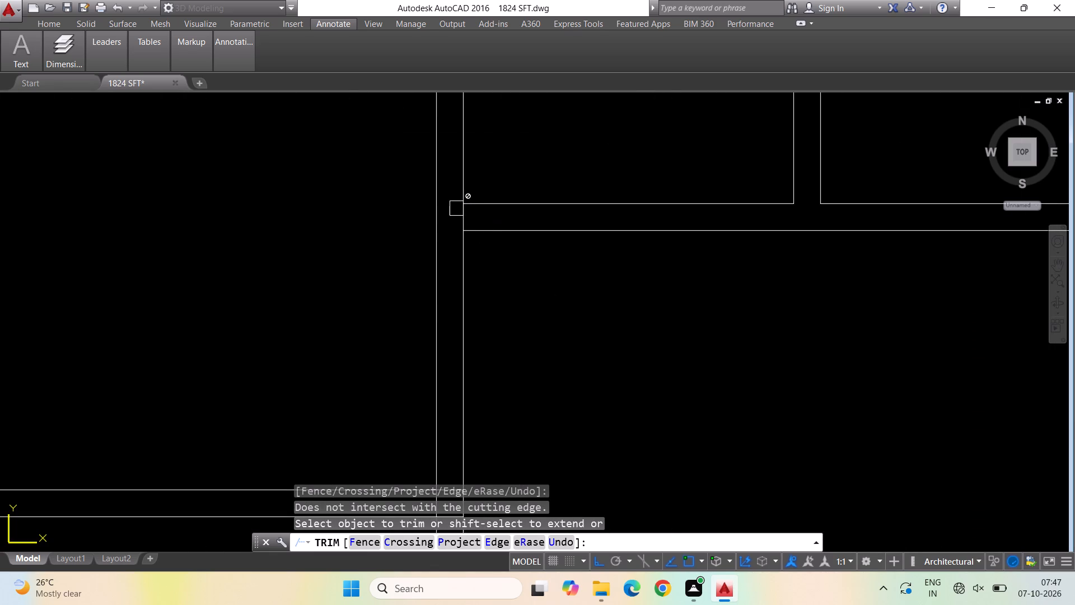
click(460, 216)
Trim both ends of the right bay's upper partition into open junctions with the outer wall and the bay's inner wall.
scroll(327, 259, down, 4)
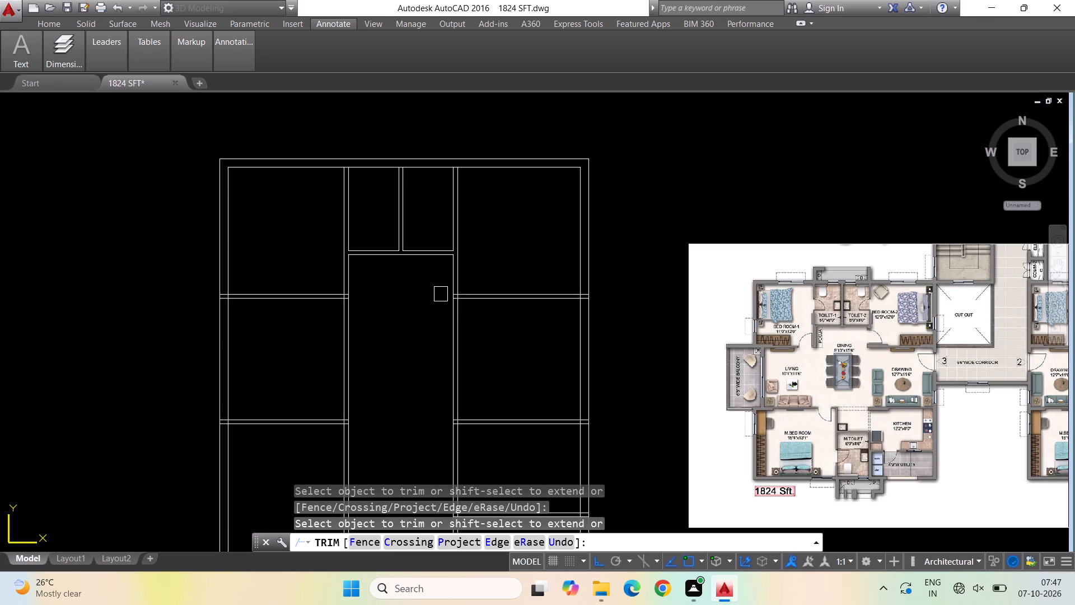
scroll(597, 333, up, 2)
scroll(568, 262, up, 3)
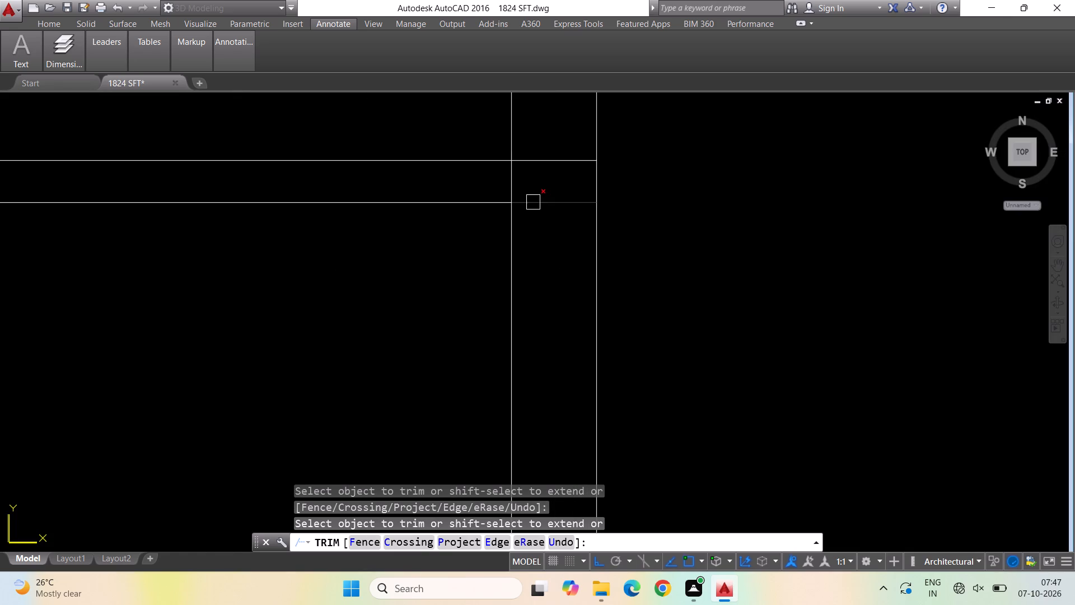
click(513, 184)
click(539, 165)
click(553, 199)
scroll(554, 199, down, 3)
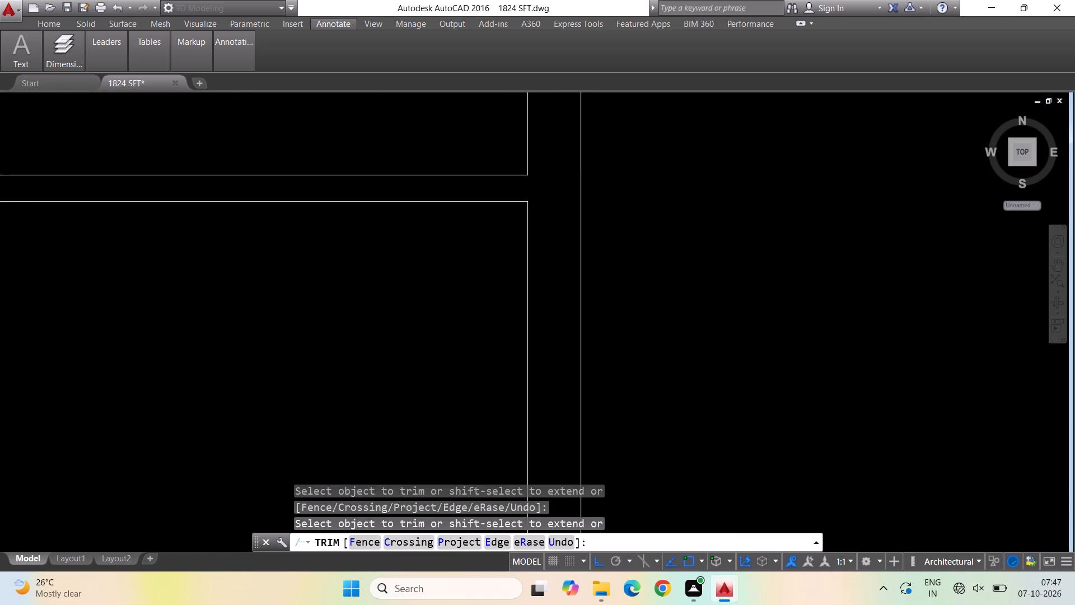
scroll(561, 273, down, 1)
scroll(364, 234, up, 3)
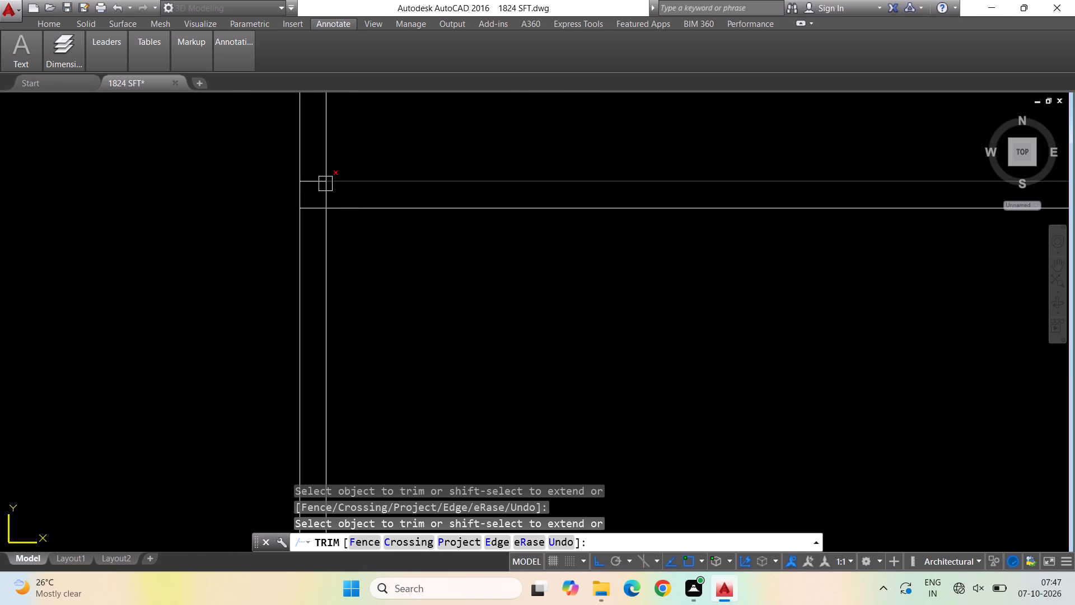
click(316, 181)
click(315, 206)
click(323, 197)
Trim the inner ends of the left bay's upper and lower partitions into open junctions with the bay's inner wall.
scroll(418, 237, down, 2)
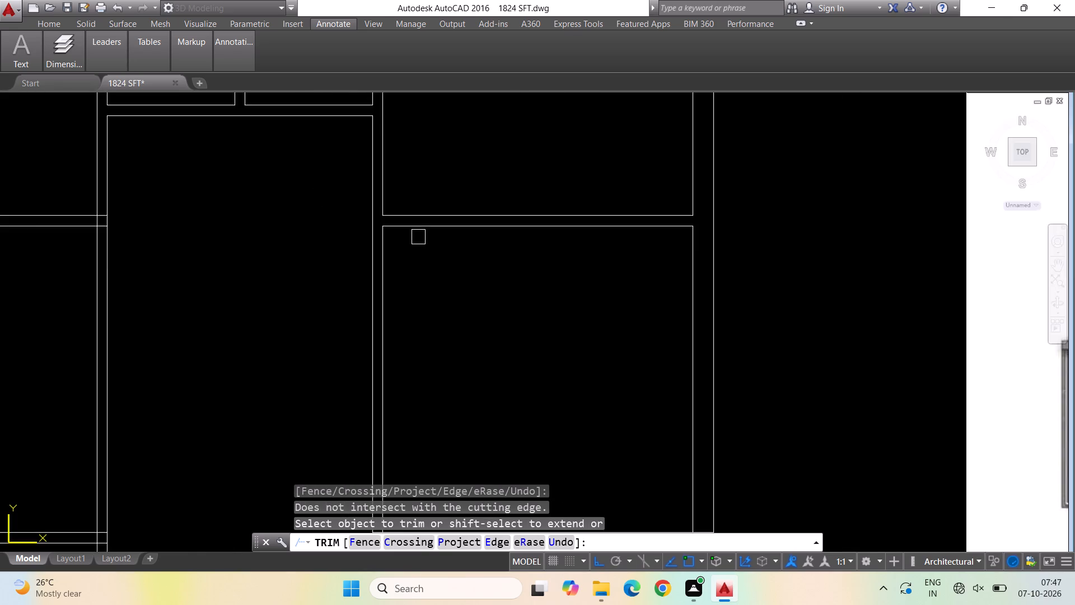
scroll(453, 228, down, 2)
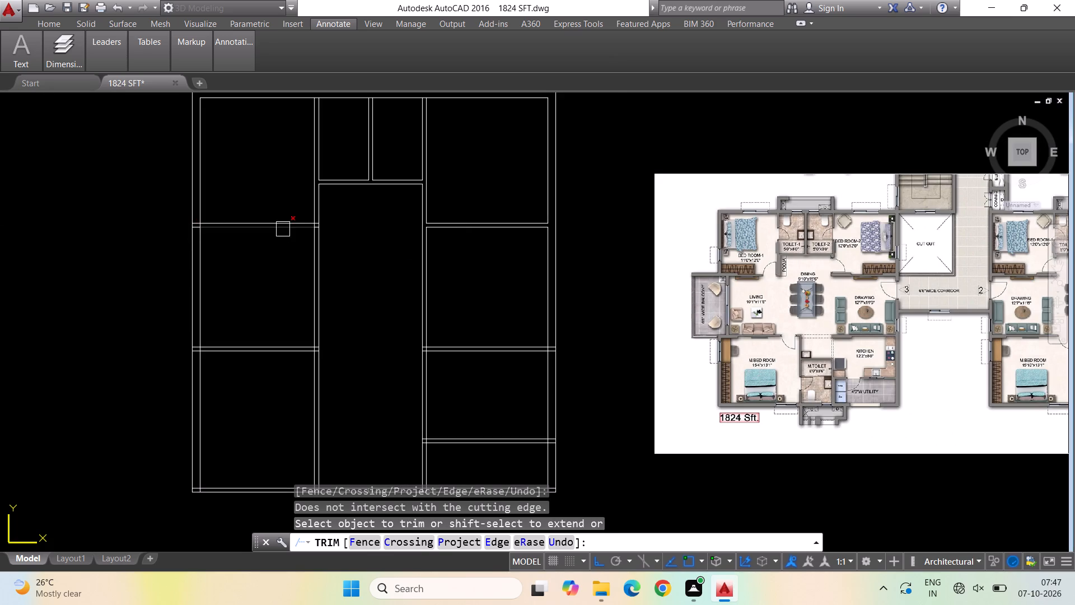
scroll(326, 230, up, 5)
click(263, 183)
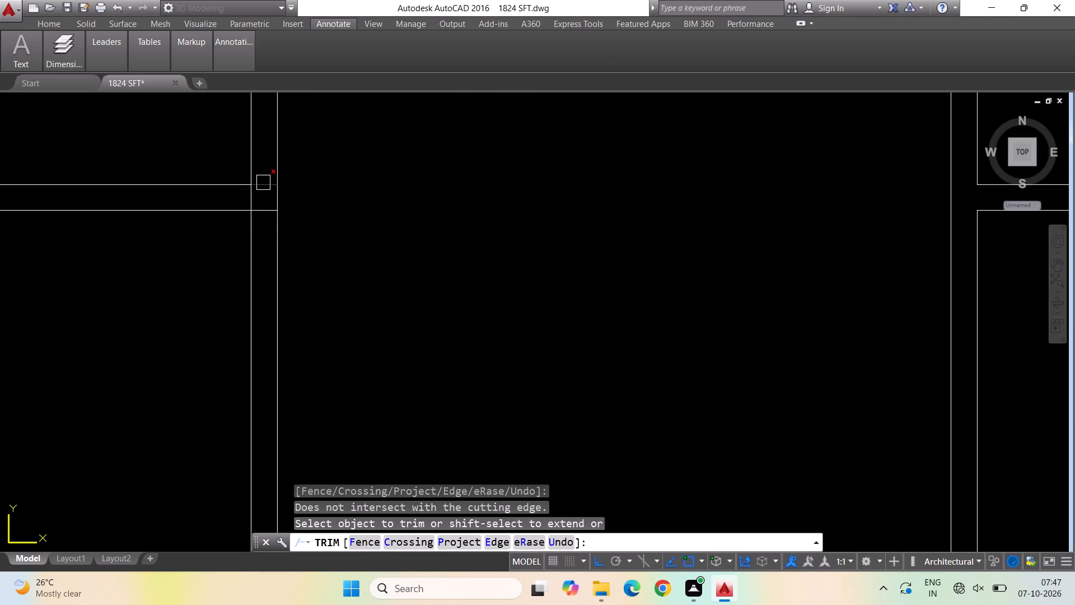
click(265, 207)
click(254, 198)
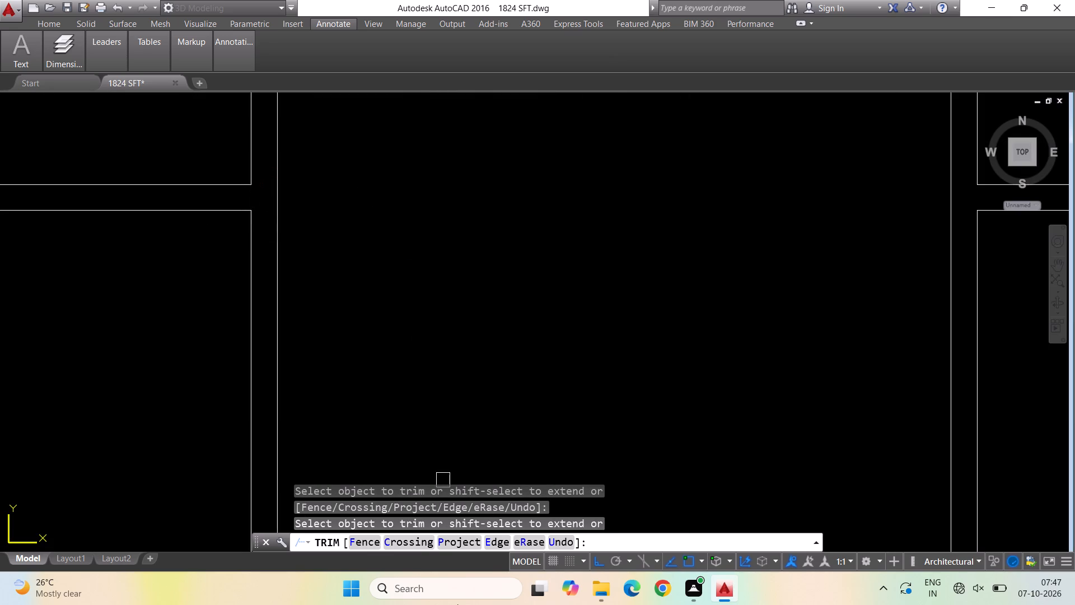
scroll(302, 224, down, 5)
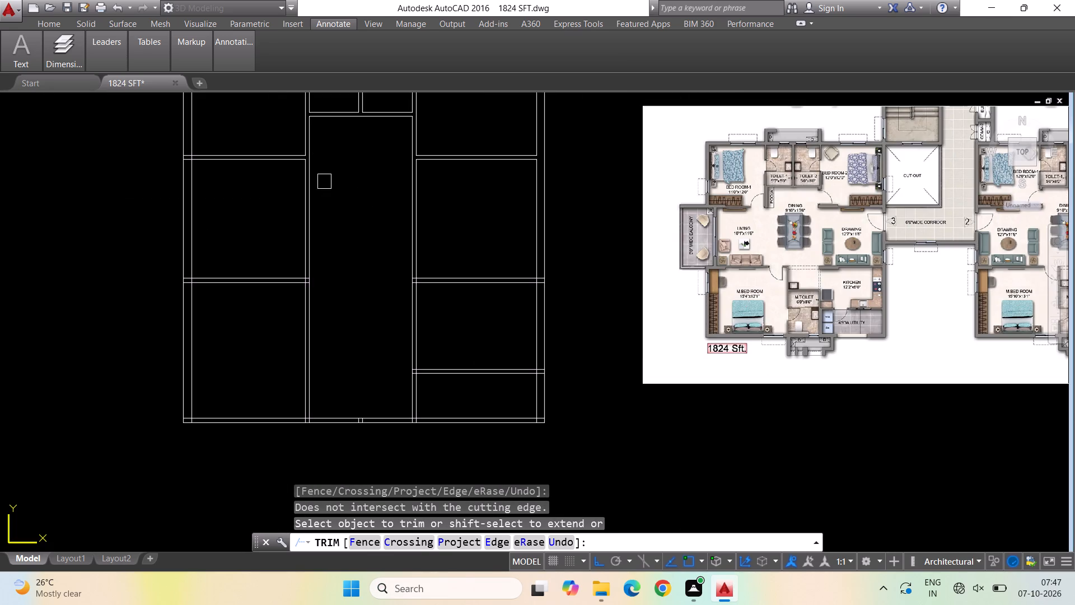
scroll(269, 309, up, 4)
scroll(555, 240, down, 1)
scroll(526, 176, up, 3)
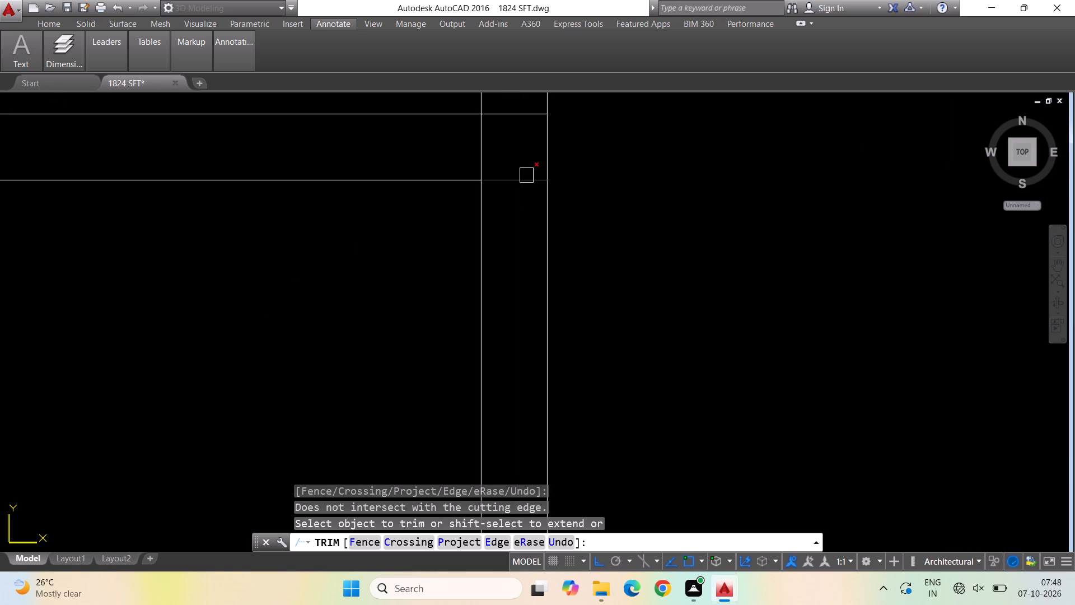
click(520, 178)
click(515, 114)
click(478, 140)
Trim the right bay's lower partition at its inner-wall junction and remove its line stubs inside the outer wall.
scroll(389, 170, down, 4)
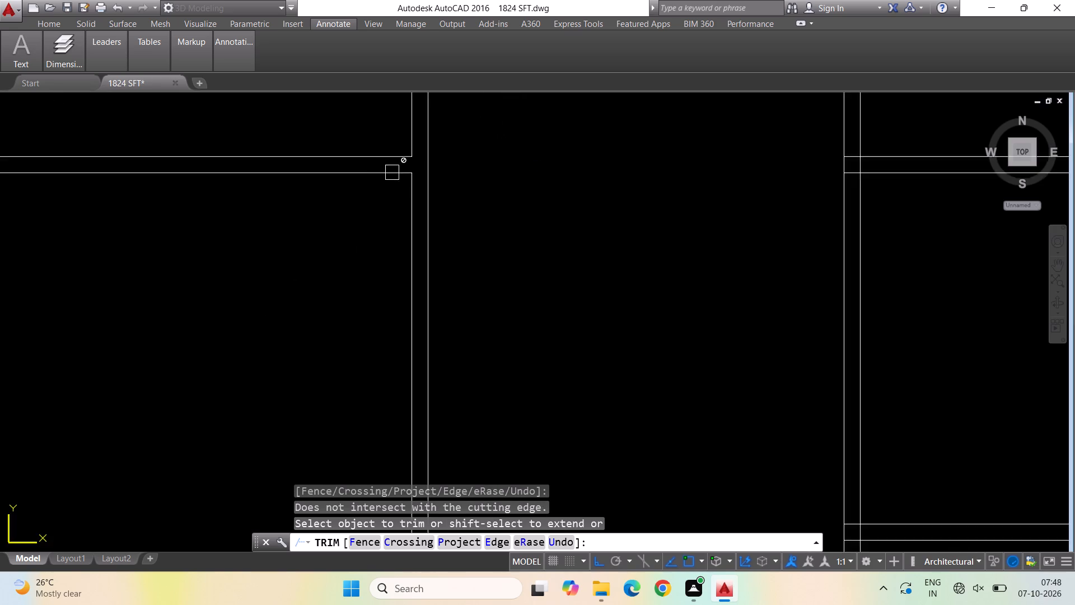
scroll(395, 173, down, 2)
scroll(535, 167, up, 3)
scroll(476, 179, up, 3)
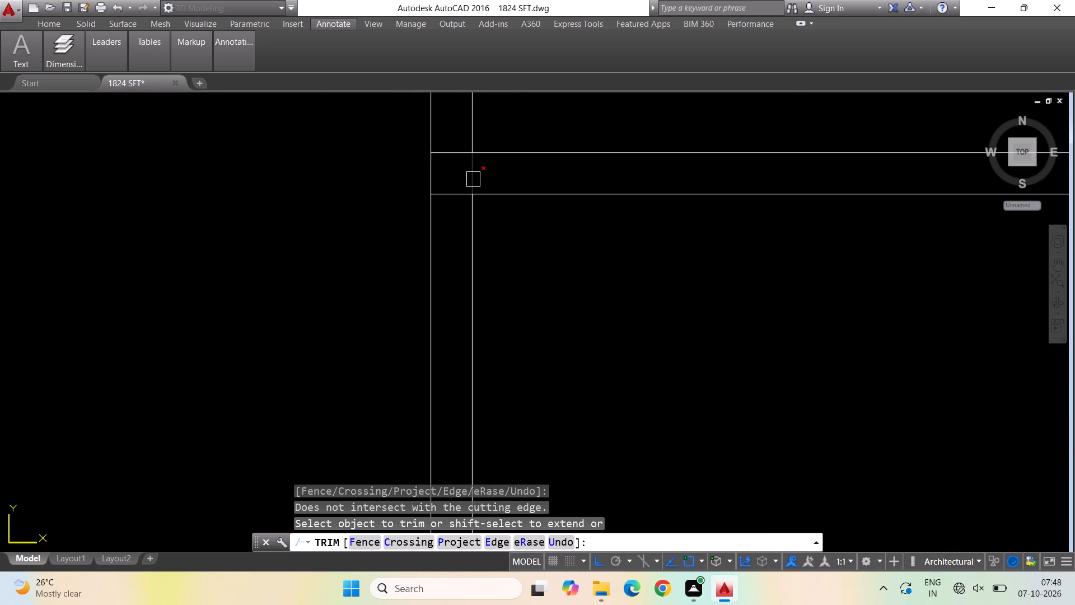
click(455, 148)
click(471, 169)
click(442, 196)
scroll(182, 213, down, 3)
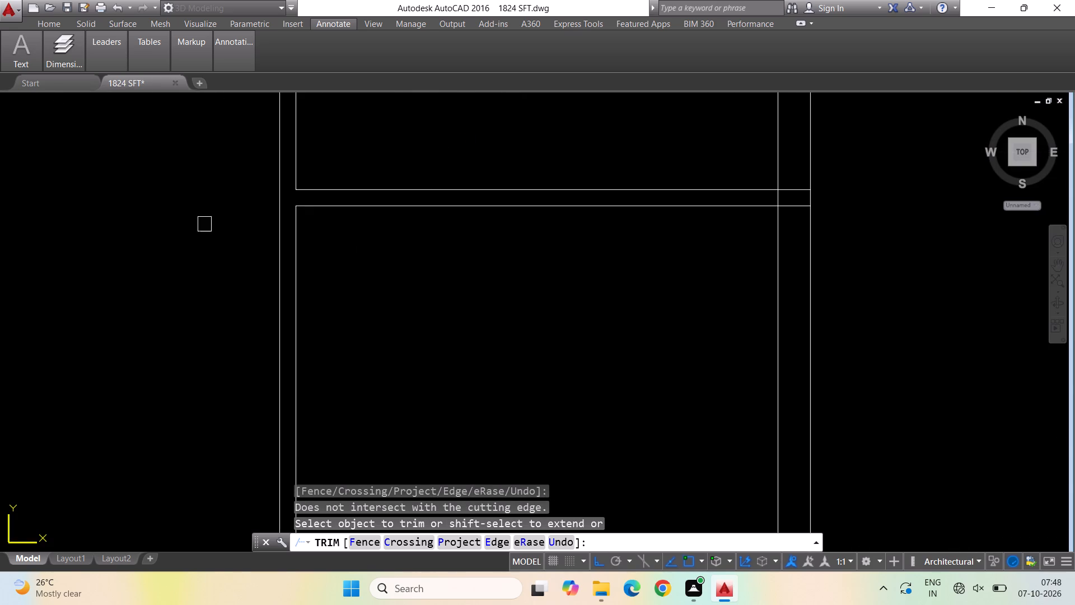
scroll(310, 268, down, 2)
scroll(616, 223, up, 3)
click(595, 203)
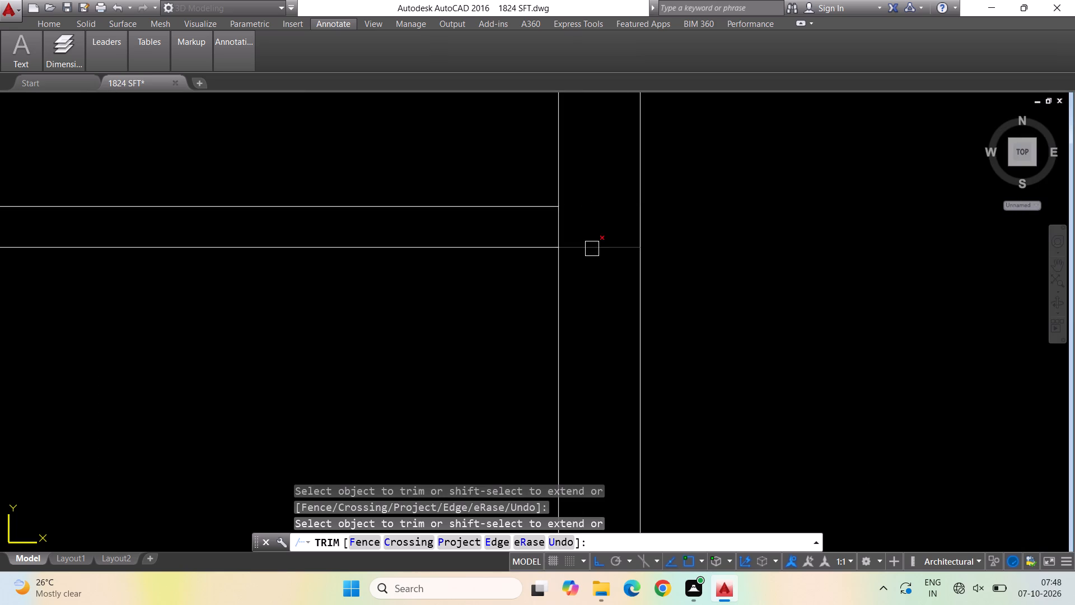
click(592, 249)
Trim the partition in the lower-right room where it meets the right outer wall.
scroll(566, 187, down, 6)
scroll(565, 330, up, 3)
scroll(623, 316, down, 2)
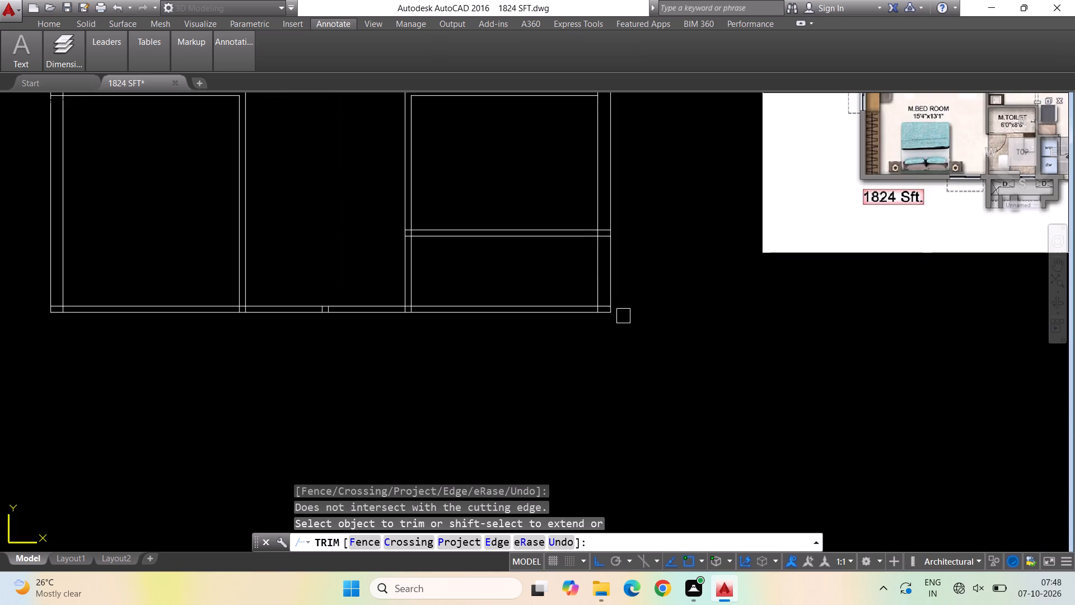
scroll(586, 229, up, 3)
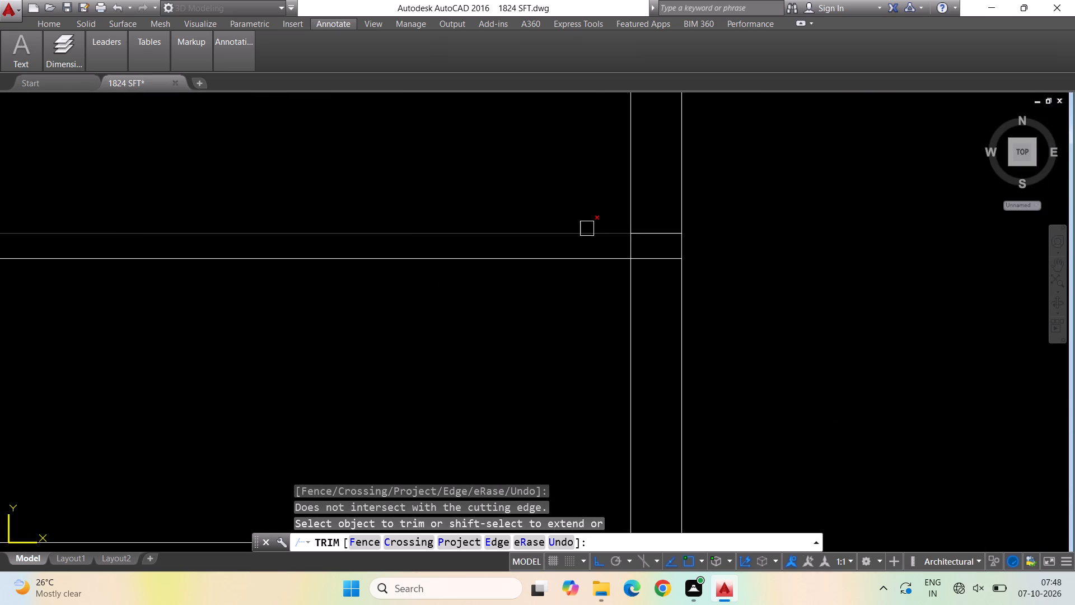
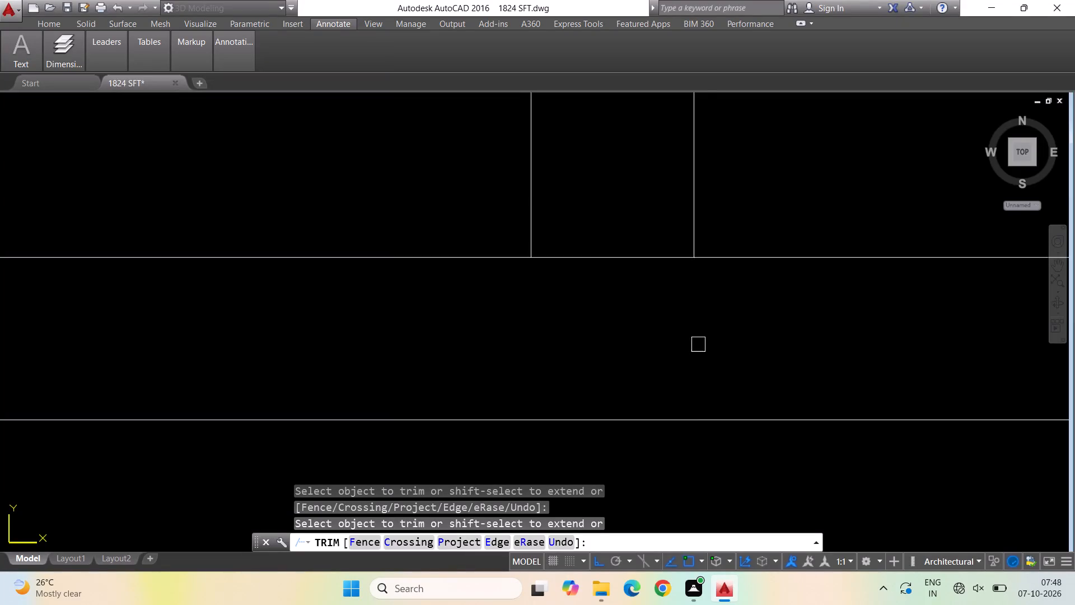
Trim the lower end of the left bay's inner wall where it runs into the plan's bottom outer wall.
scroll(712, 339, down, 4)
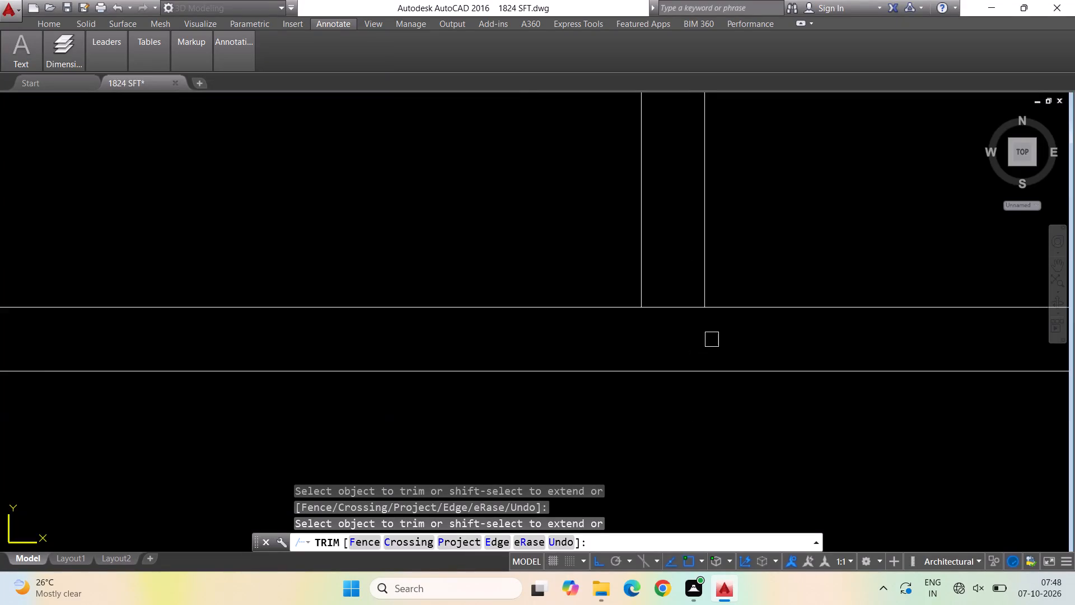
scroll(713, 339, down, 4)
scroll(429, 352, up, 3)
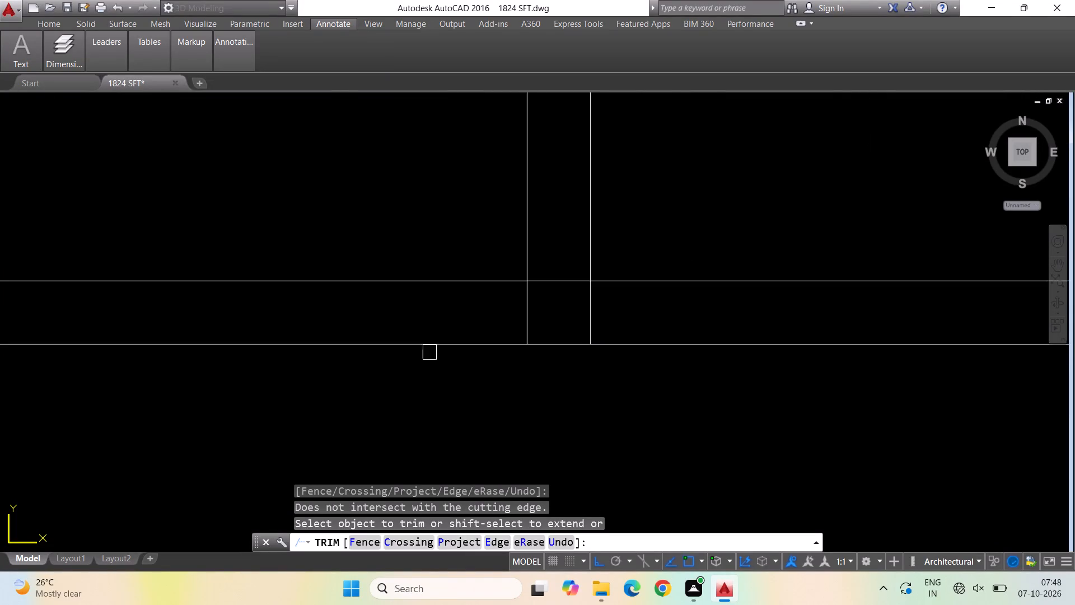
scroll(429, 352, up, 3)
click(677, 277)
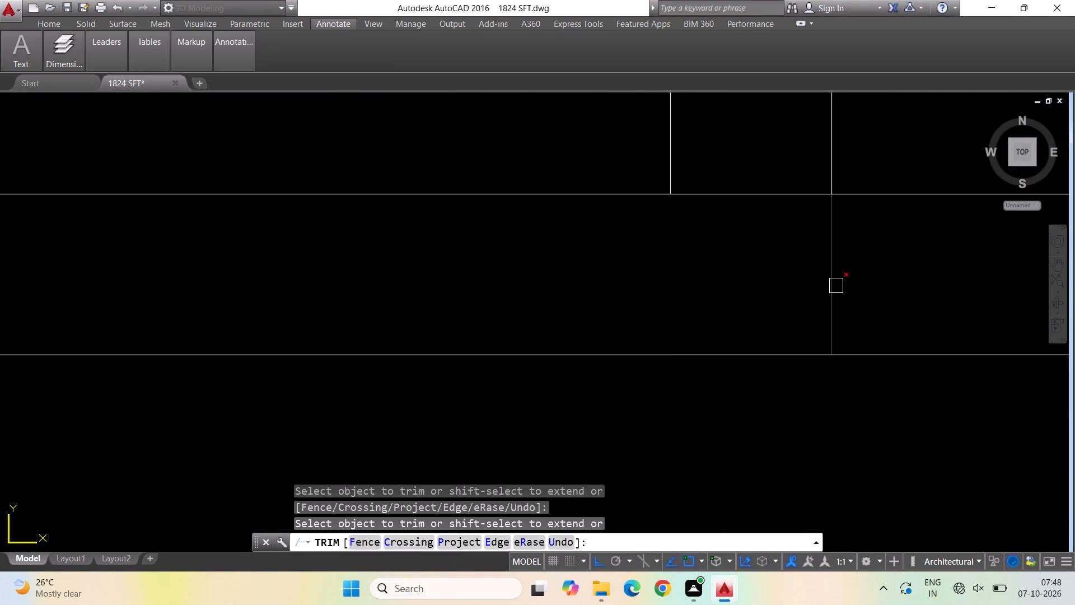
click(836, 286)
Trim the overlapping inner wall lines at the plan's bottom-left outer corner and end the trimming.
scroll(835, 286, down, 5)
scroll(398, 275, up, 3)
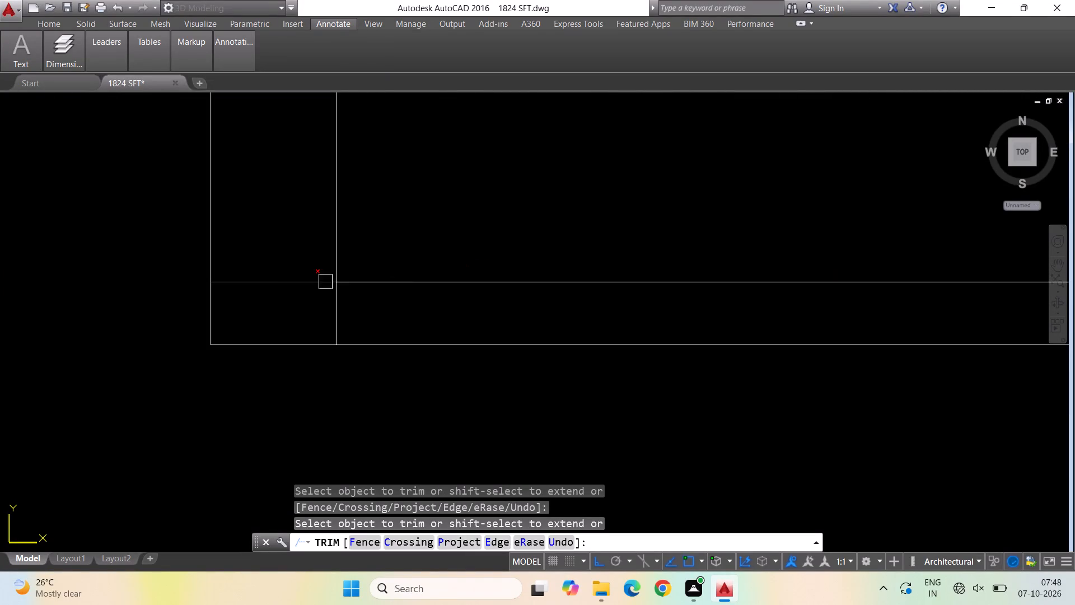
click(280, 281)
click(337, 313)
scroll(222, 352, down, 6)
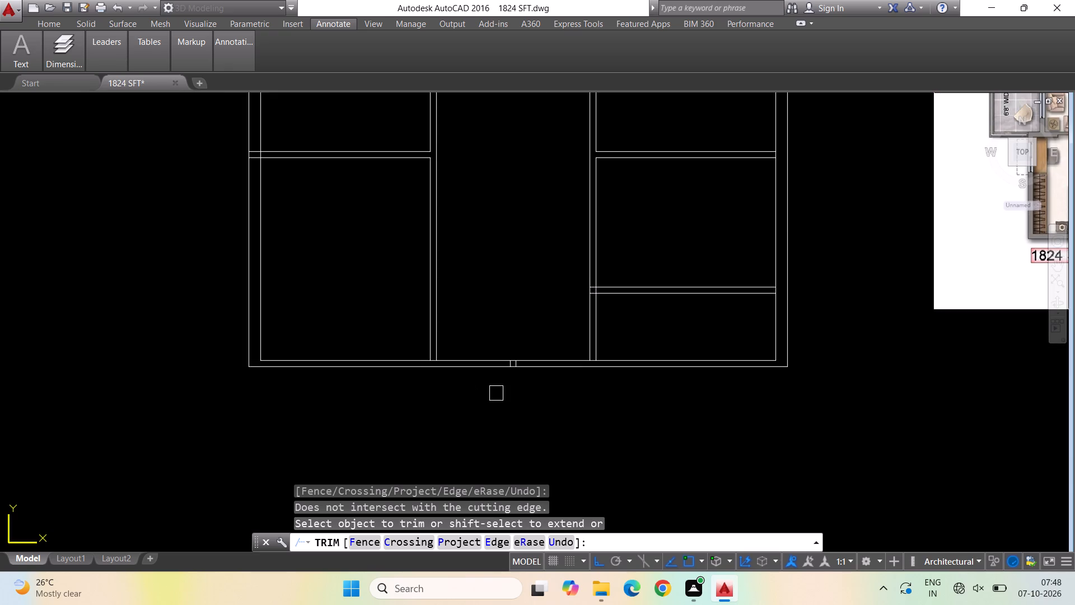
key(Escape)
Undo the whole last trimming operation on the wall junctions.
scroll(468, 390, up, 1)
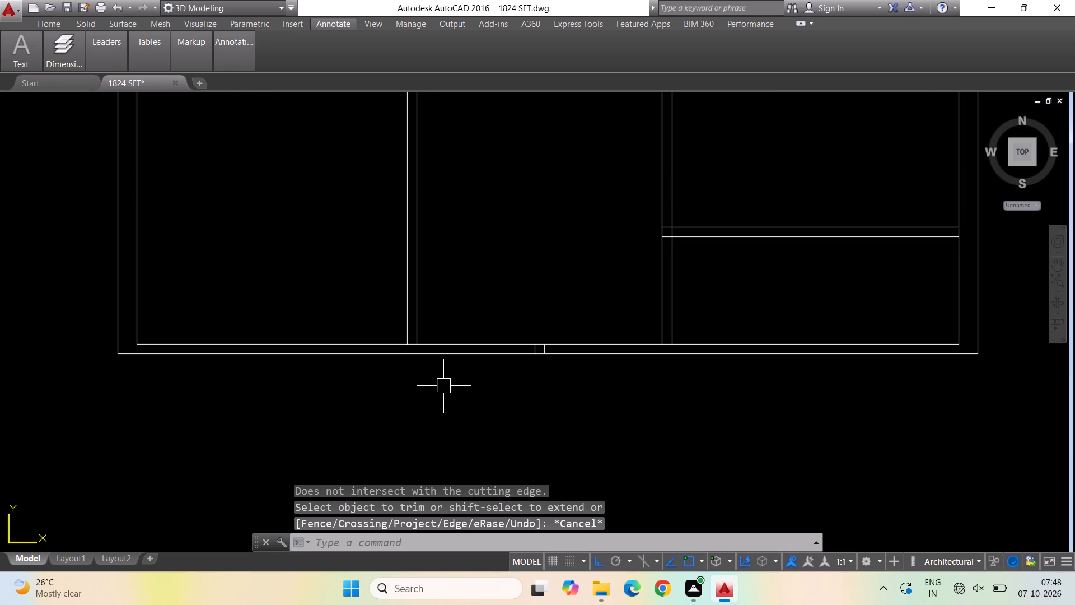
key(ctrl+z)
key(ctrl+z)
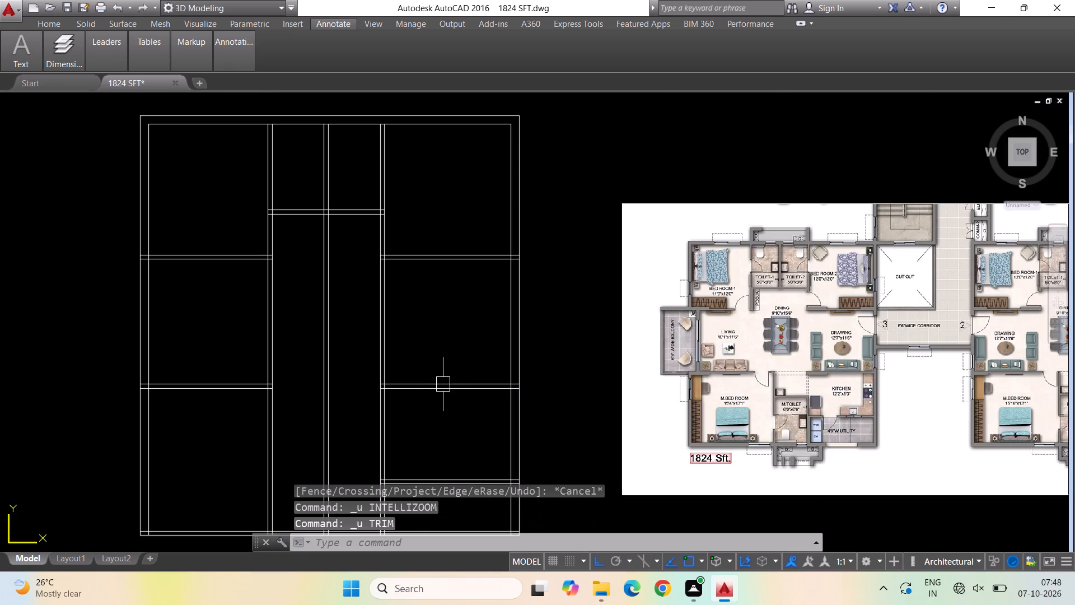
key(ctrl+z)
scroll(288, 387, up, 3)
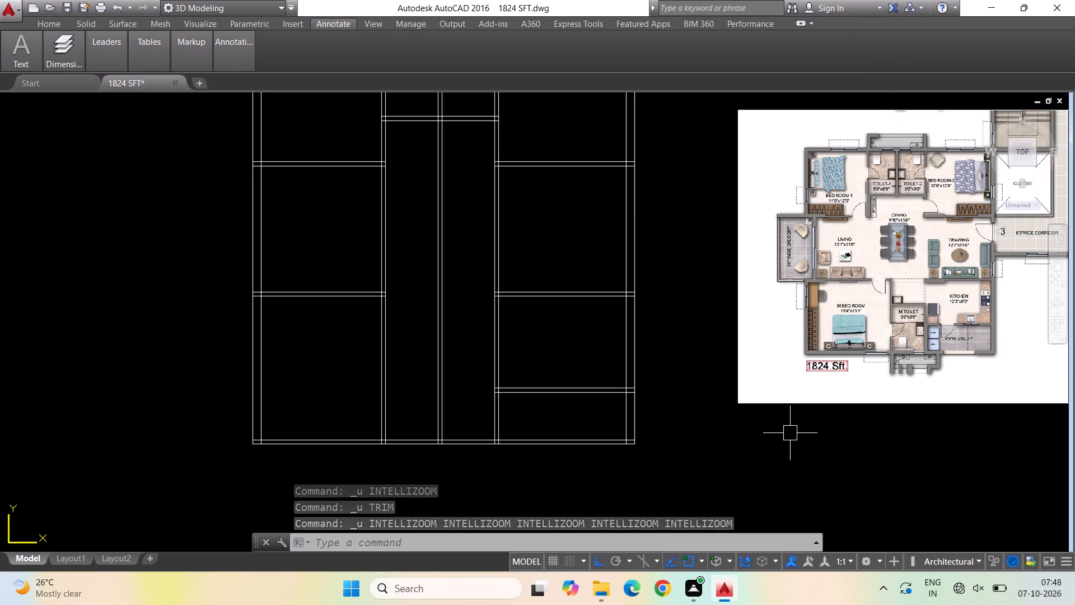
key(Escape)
Erase the inner line of the plan's bottom outer wall.
scroll(502, 448, up, 2)
scroll(548, 439, down, 1)
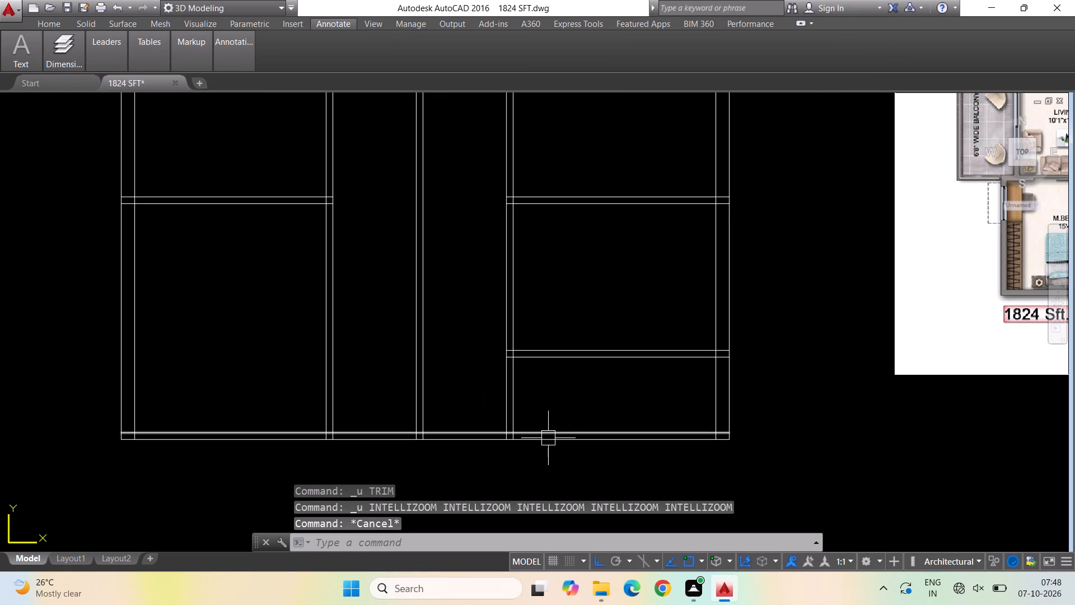
scroll(357, 459, up, 1)
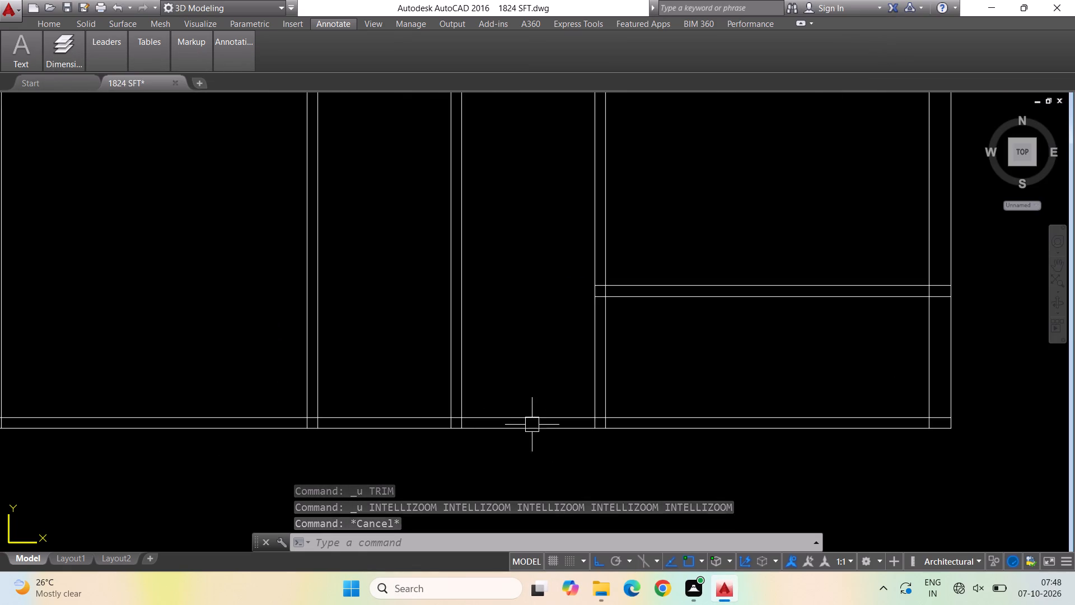
click(534, 417)
key(Delete)
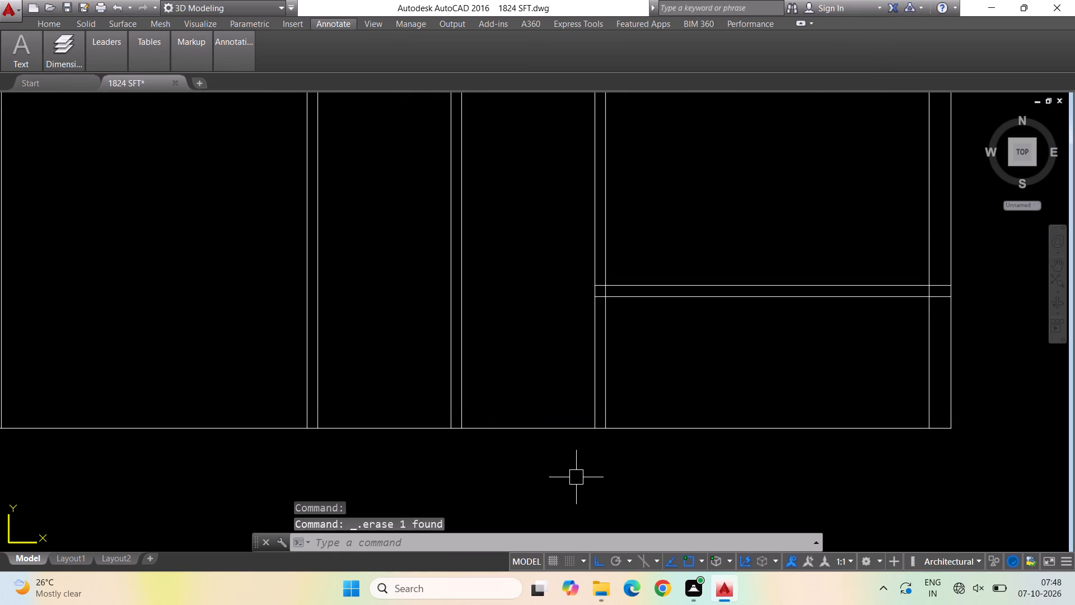
Offset the bottom outer wall line 9" inward to form the wall's new inner face.
key(Escape)
key(Escape)
key(o)
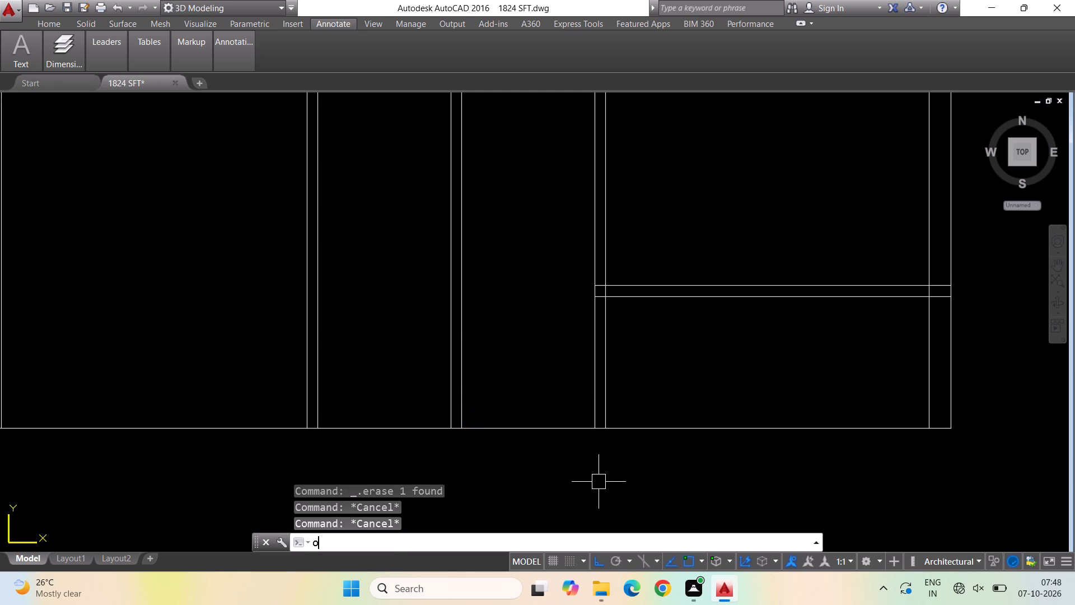
key(Return)
text(9")
key(Return)
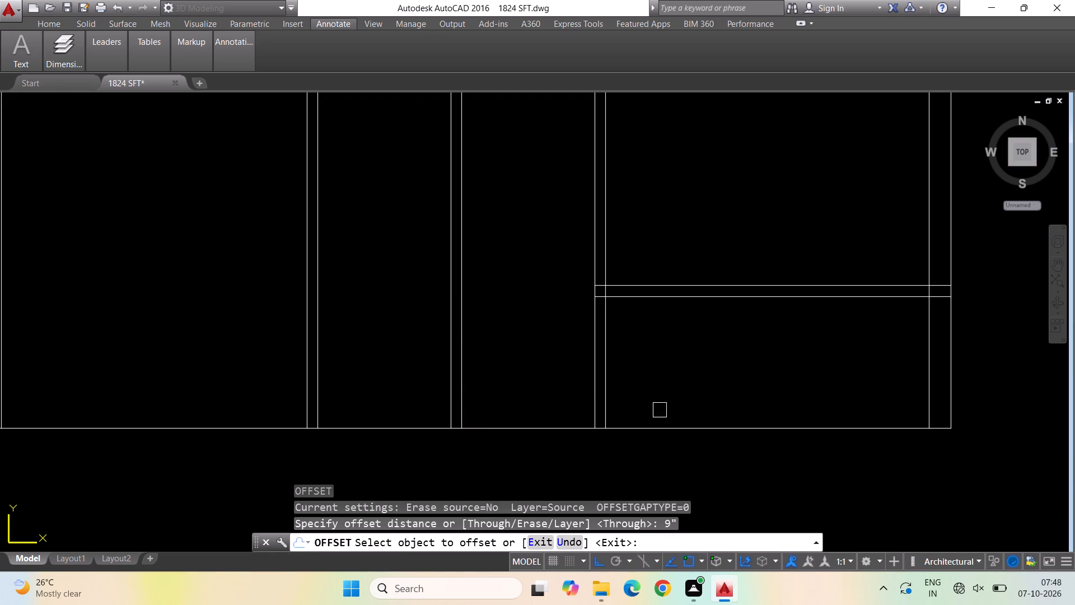
click(658, 426)
click(644, 375)
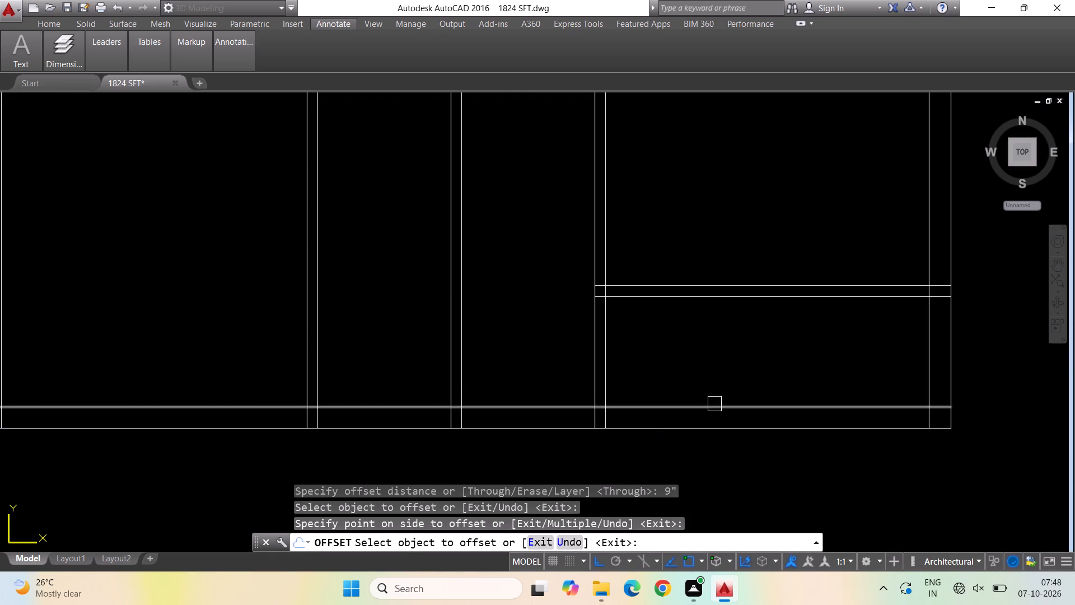
key(Escape)
Trim the line ends of the right bay's upper partition that run into the right outer wall.
scroll(543, 394, down, 2)
scroll(582, 432, down, 1)
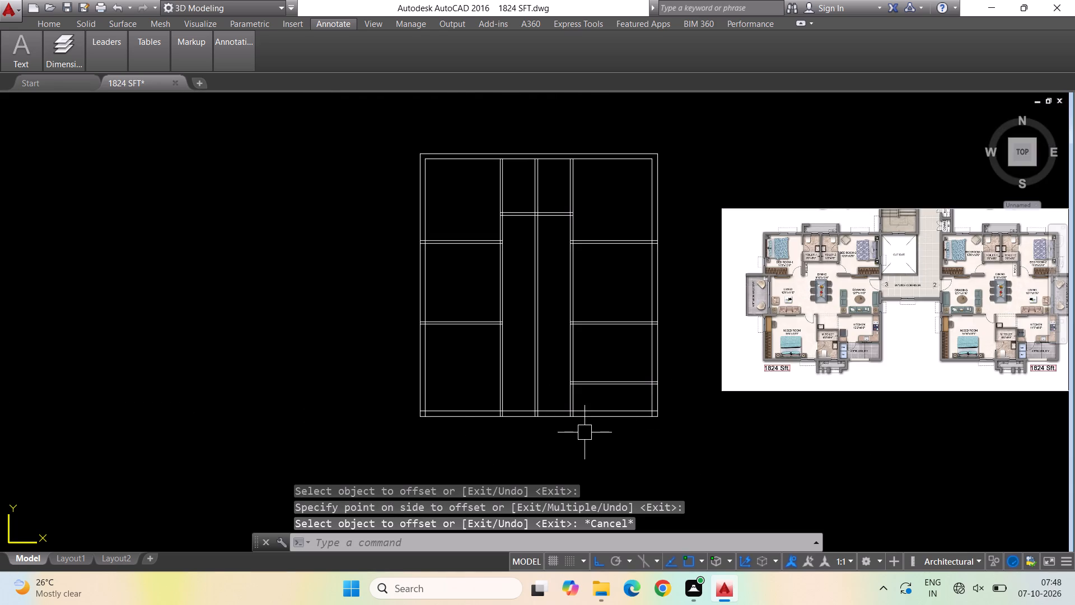
scroll(652, 432, up, 1)
scroll(482, 447, down, 1)
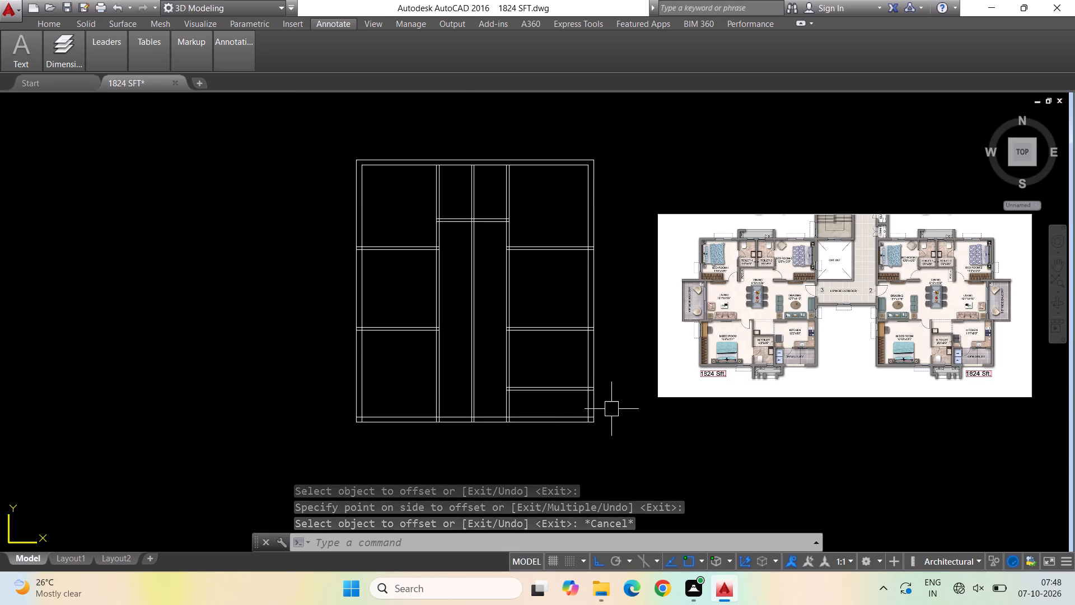
scroll(636, 403, up, 1)
key(Escape)
key(Escape)
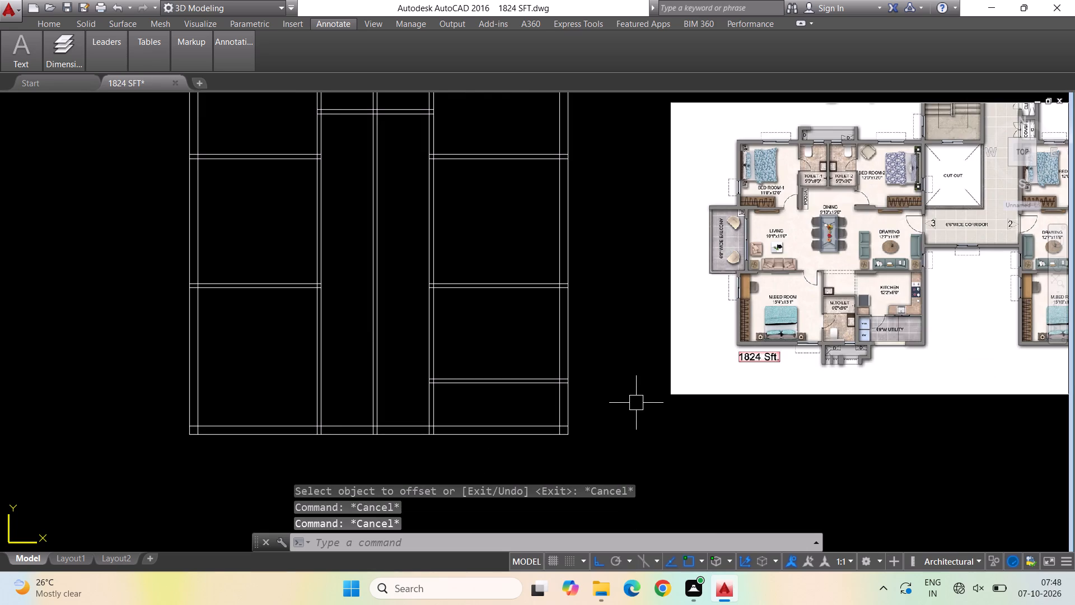
text(tr)
key(Return)
key(Return)
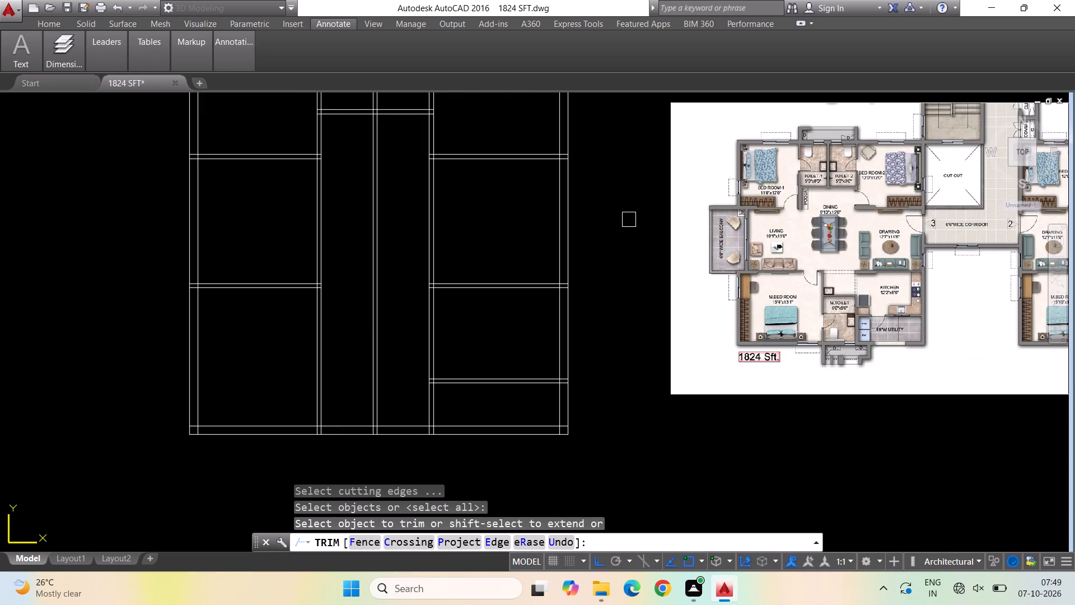
scroll(634, 258, down, 1)
scroll(622, 166, up, 3)
scroll(505, 296, up, 3)
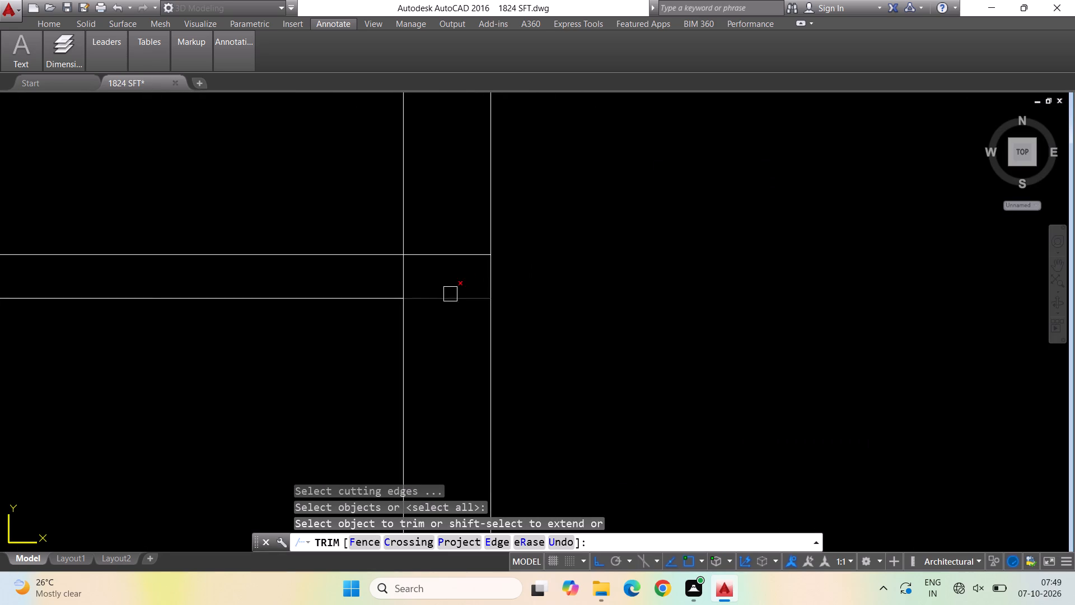
click(441, 297)
click(440, 256)
Trim the line ends of the right bay's middle and lower partitions that run into the right outer wall.
scroll(483, 216, down, 6)
scroll(501, 305, up, 3)
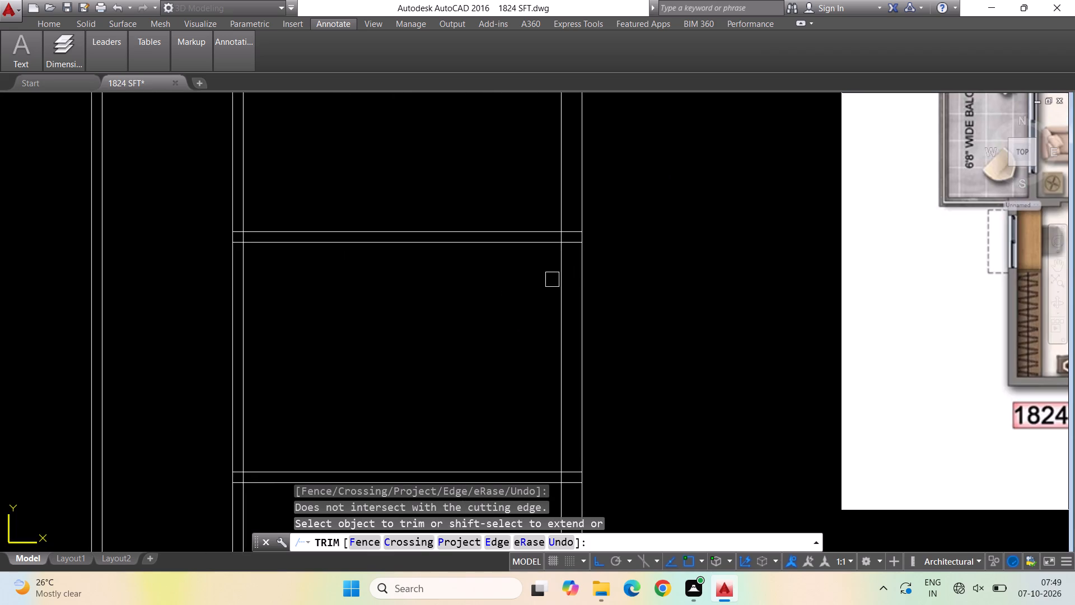
scroll(568, 246, up, 3)
click(571, 236)
click(570, 196)
scroll(529, 202, down, 3)
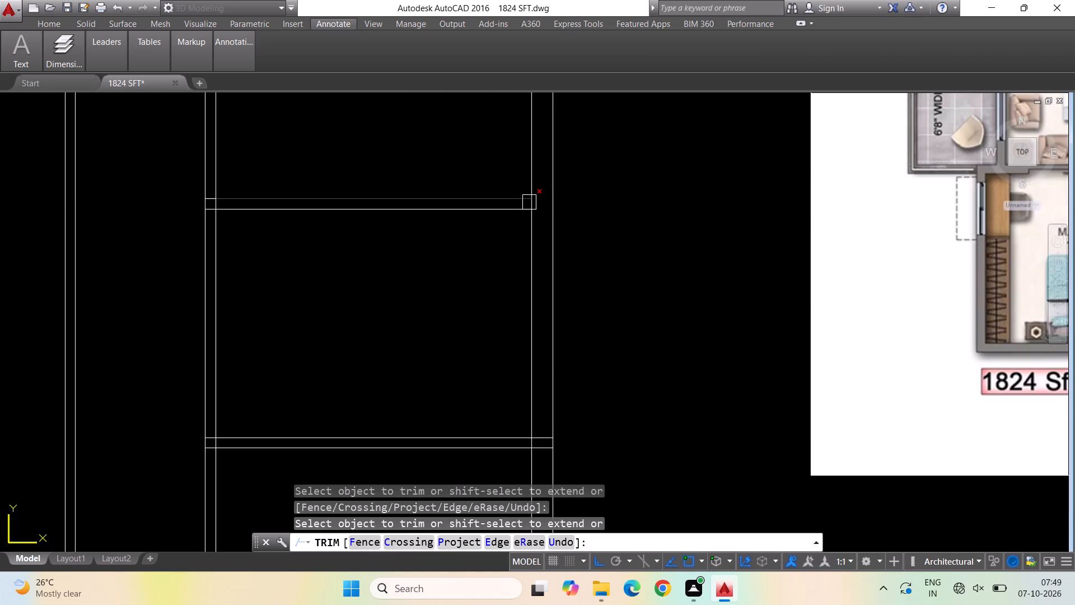
scroll(543, 300, down, 1)
scroll(550, 420, up, 3)
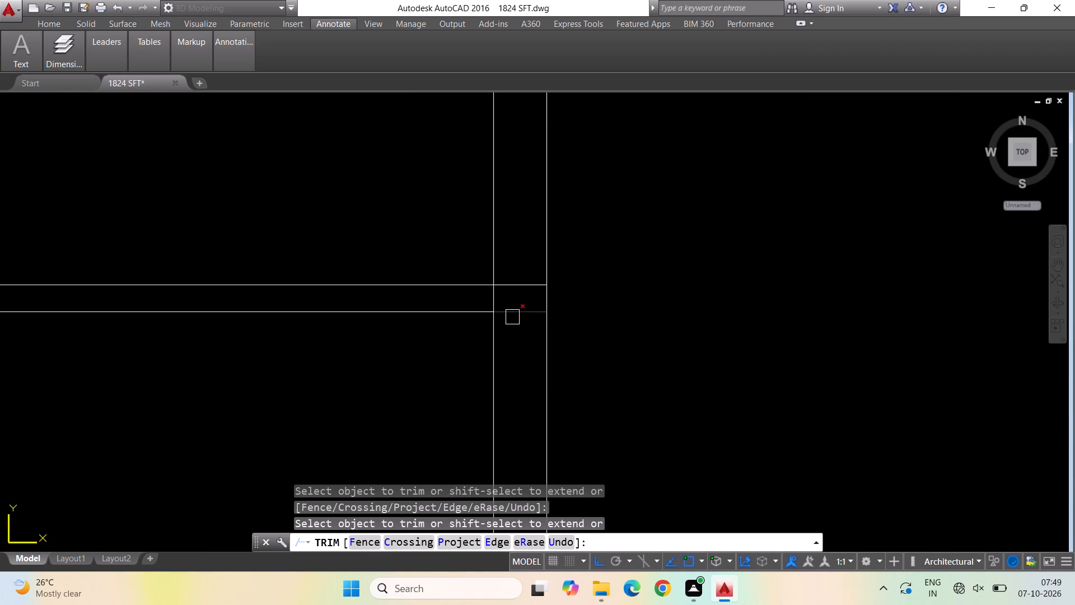
click(517, 317)
click(520, 287)
Trim the overlapping inner wall lines at the plan's bottom-right outer corner into a clean corner.
scroll(520, 262, down, 3)
scroll(517, 406, up, 3)
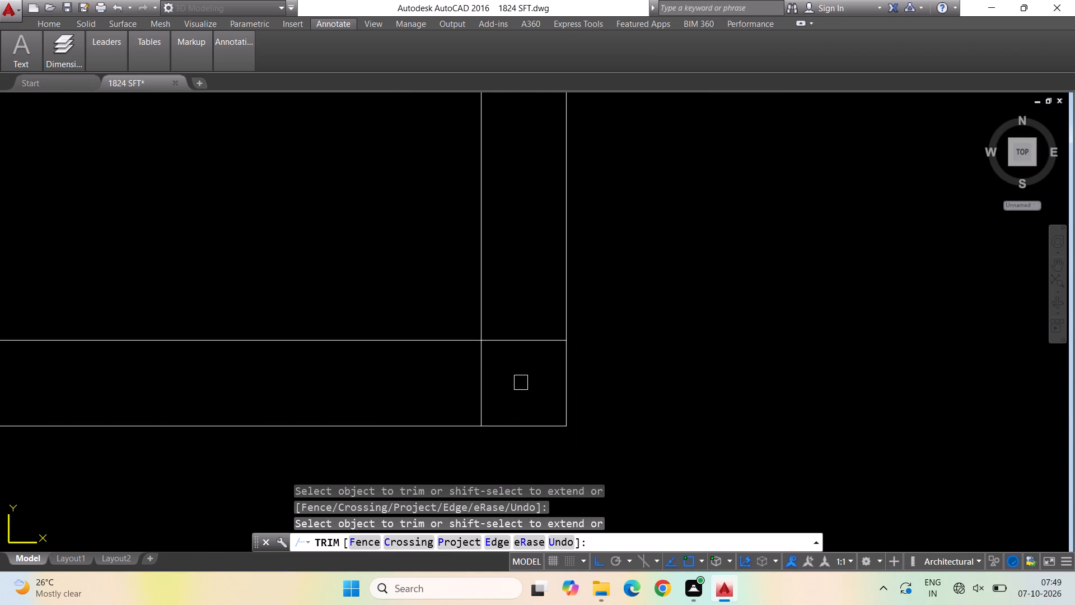
click(522, 339)
click(475, 380)
Trim the lower ends of the three vertical interior walls back to the inner face of the bottom outer wall.
scroll(782, 342, down, 3)
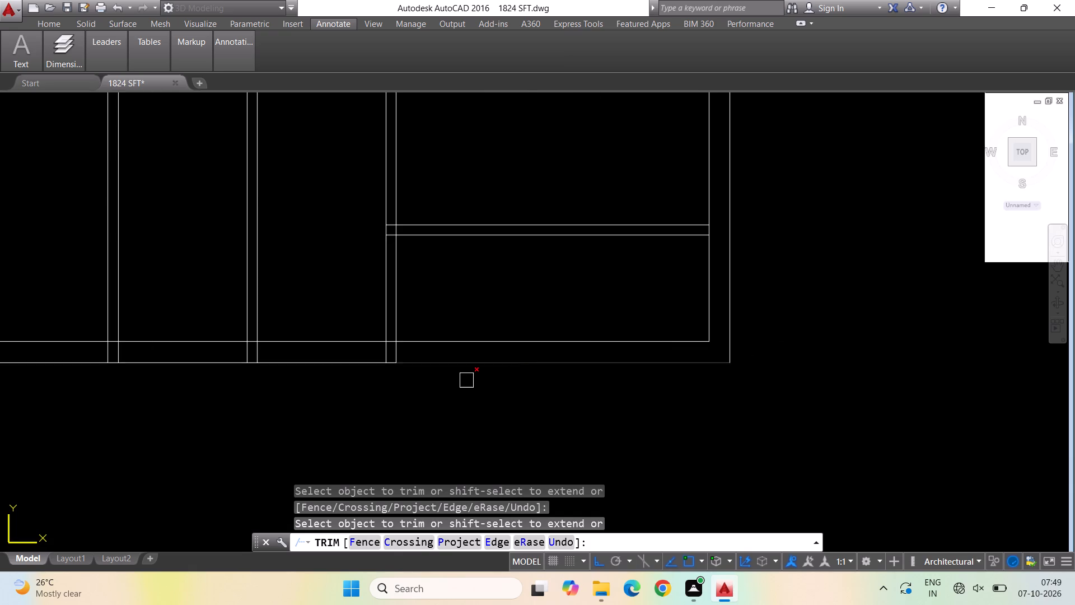
scroll(352, 375, up, 3)
click(484, 284)
click(527, 286)
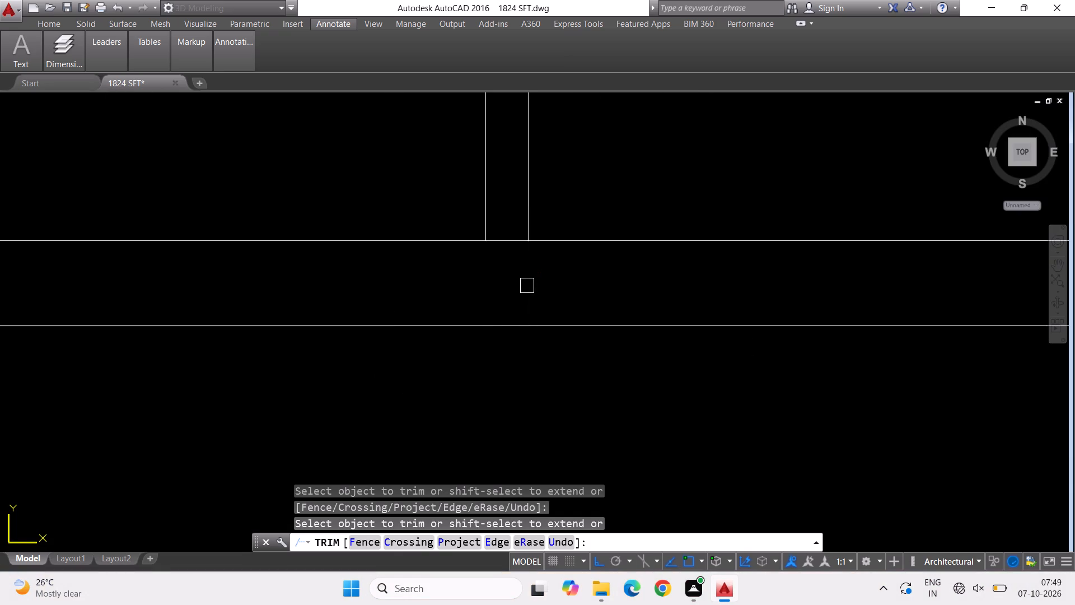
scroll(566, 291, down, 3)
scroll(413, 308, up, 3)
click(391, 241)
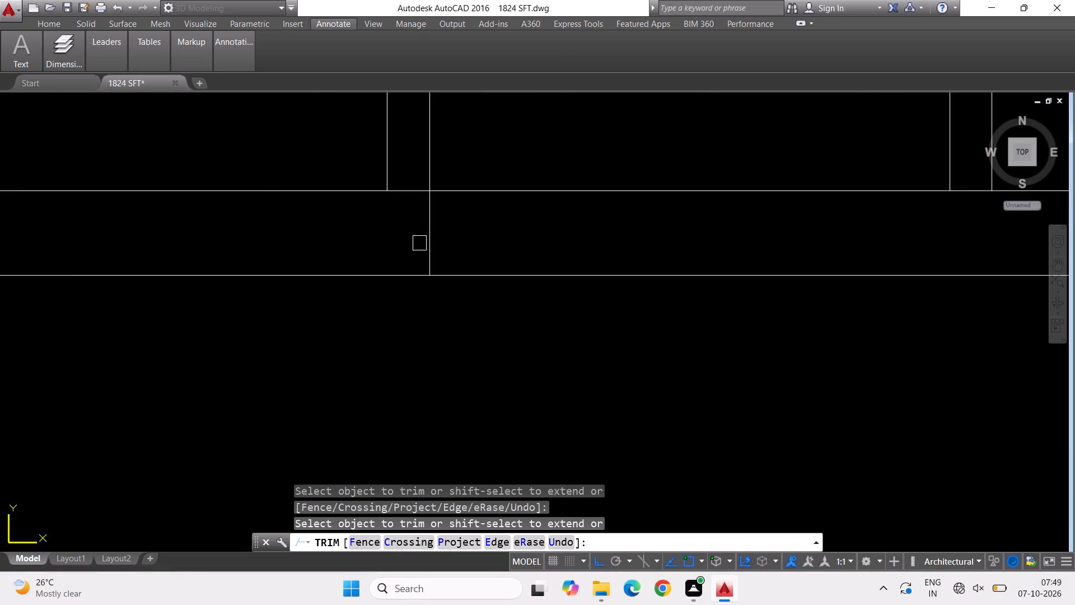
click(426, 243)
scroll(642, 310, down, 2)
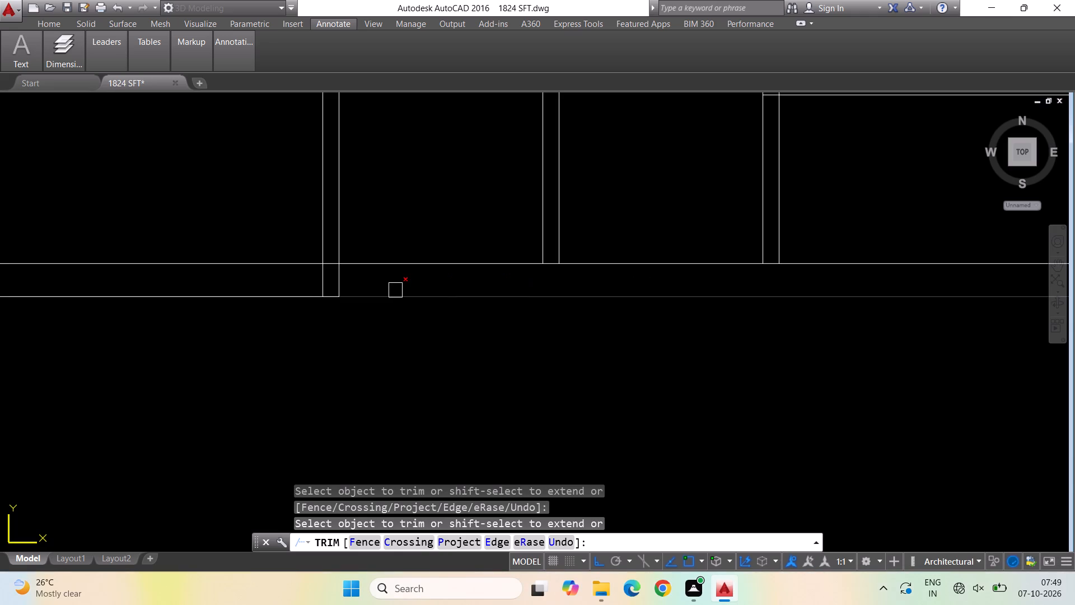
scroll(395, 290, up, 1)
click(310, 266)
click(281, 271)
Trim the overlapping inner wall lines at the plan's bottom-left outer corner into a clean corner.
scroll(581, 321, down, 2)
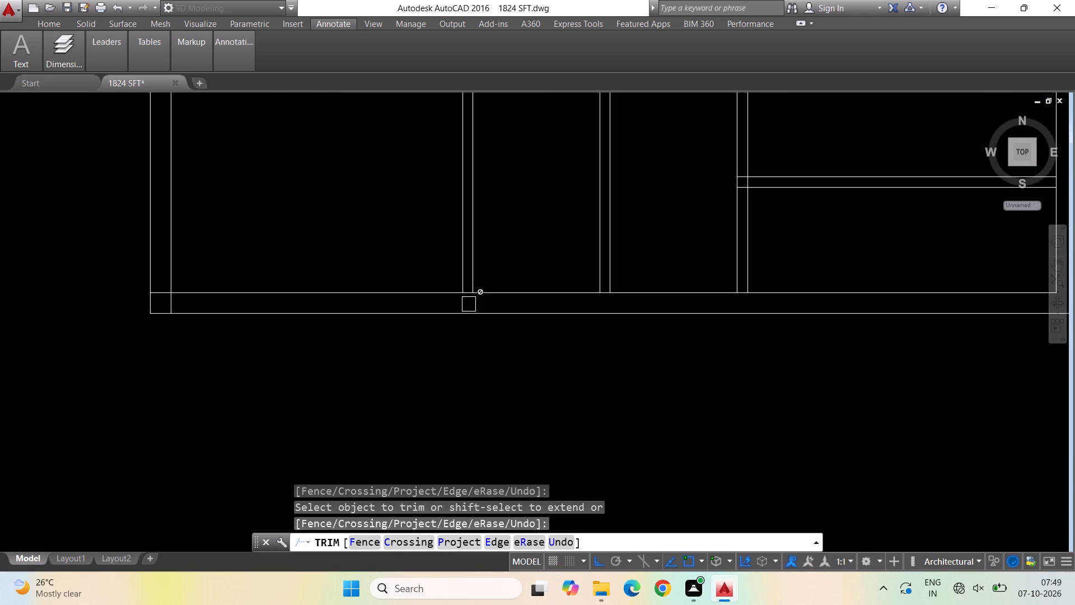
scroll(147, 290, up, 2)
click(176, 292)
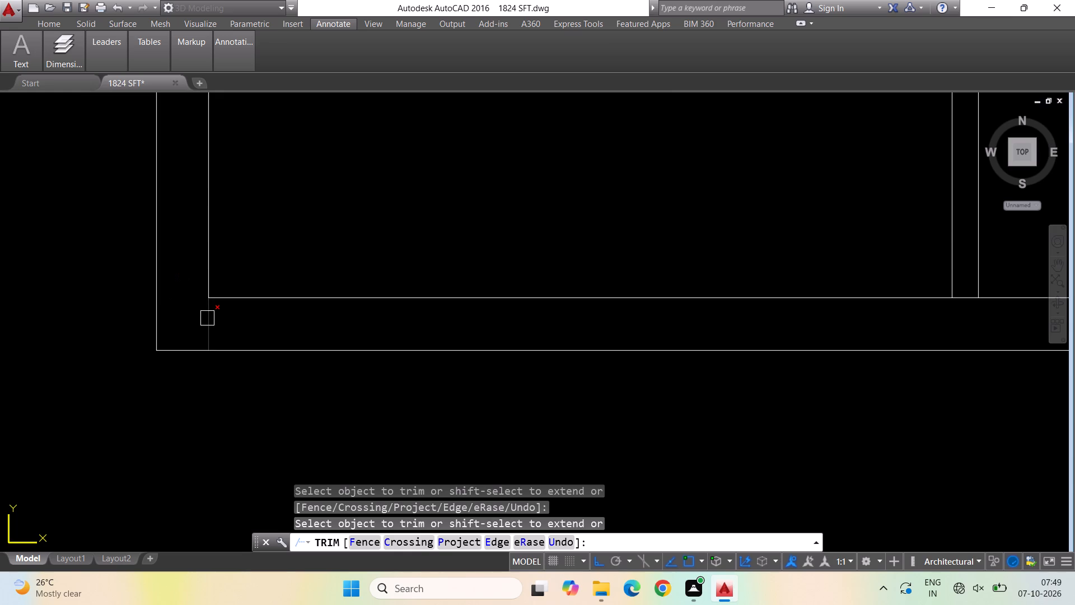
click(207, 318)
Trim the line ends of the left bay's lower and upper partitions that run into the left outer wall.
scroll(157, 373, down, 5)
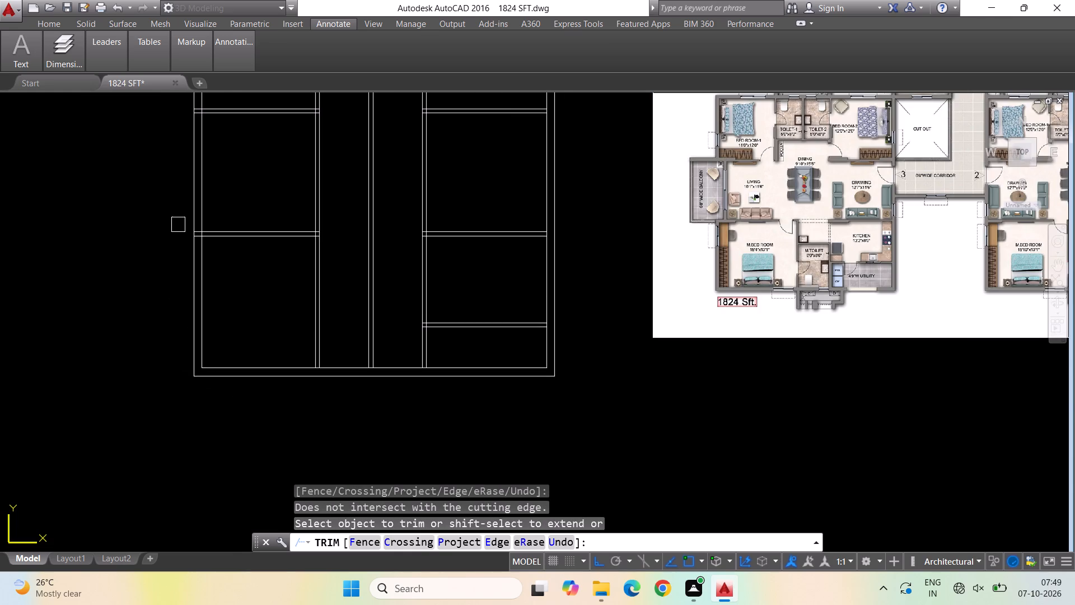
scroll(180, 225, up, 3)
scroll(227, 245, up, 3)
click(291, 274)
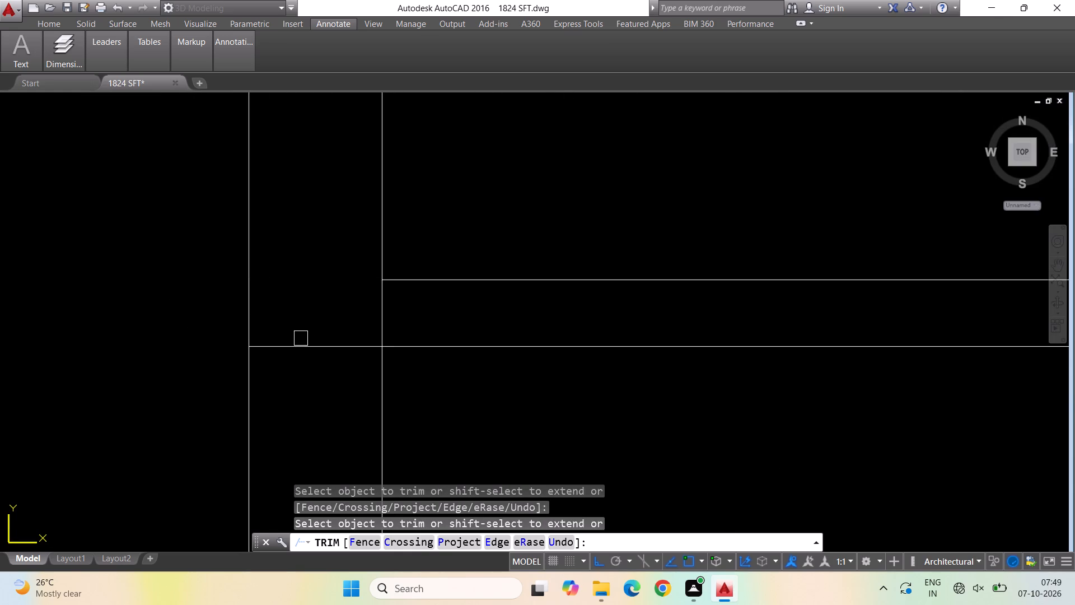
click(301, 345)
scroll(300, 334, down, 6)
scroll(372, 299, down, 2)
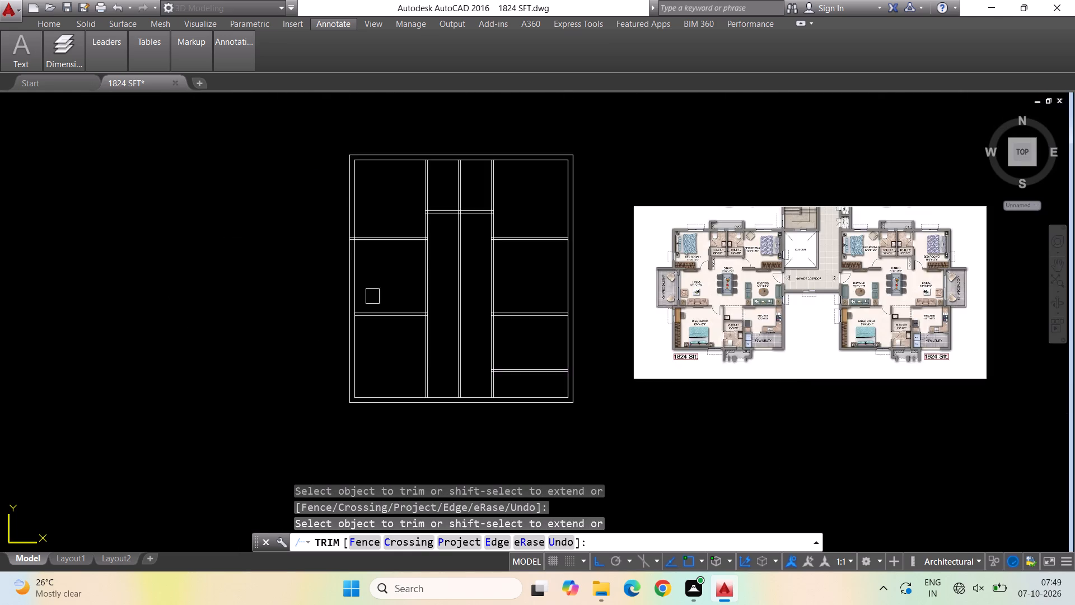
scroll(350, 212, up, 3)
scroll(358, 267, up, 3)
scroll(333, 294, down, 2)
scroll(335, 369, up, 2)
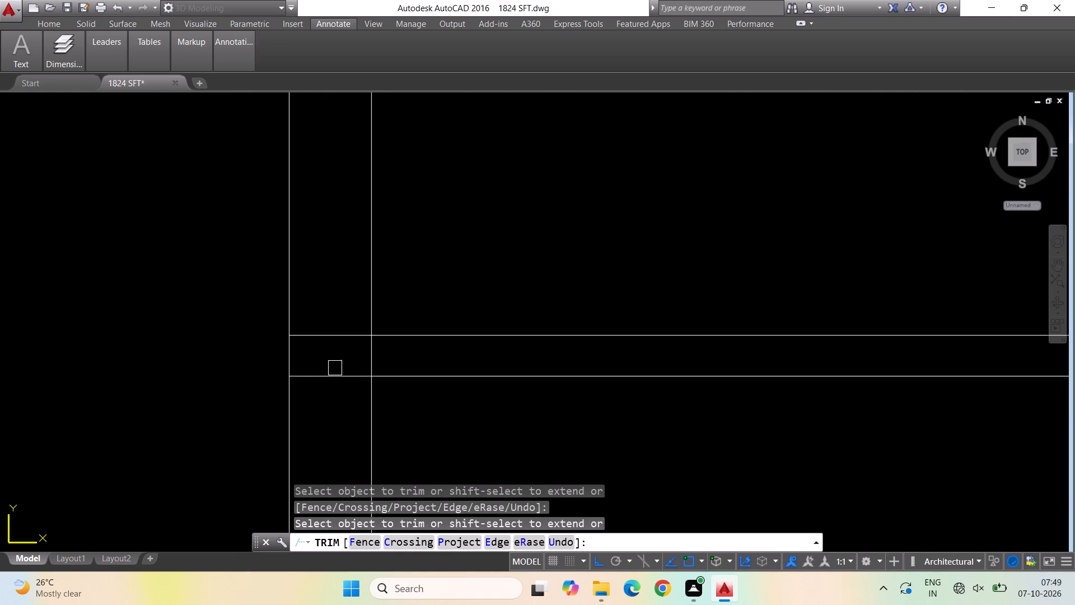
click(333, 337)
click(332, 378)
scroll(192, 353, down, 2)
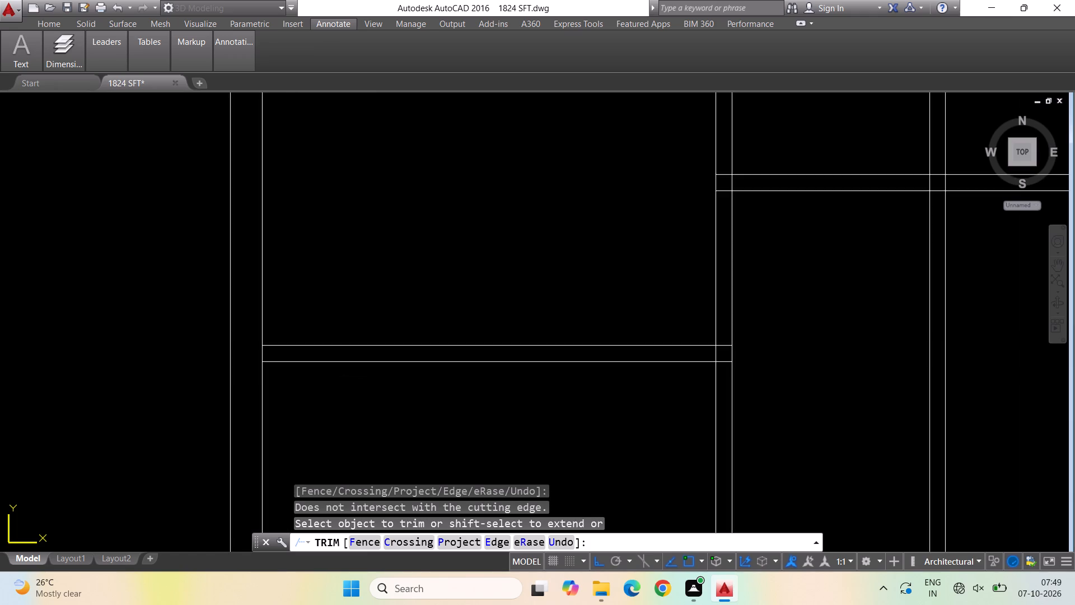
scroll(192, 353, down, 3)
scroll(436, 311, up, 1)
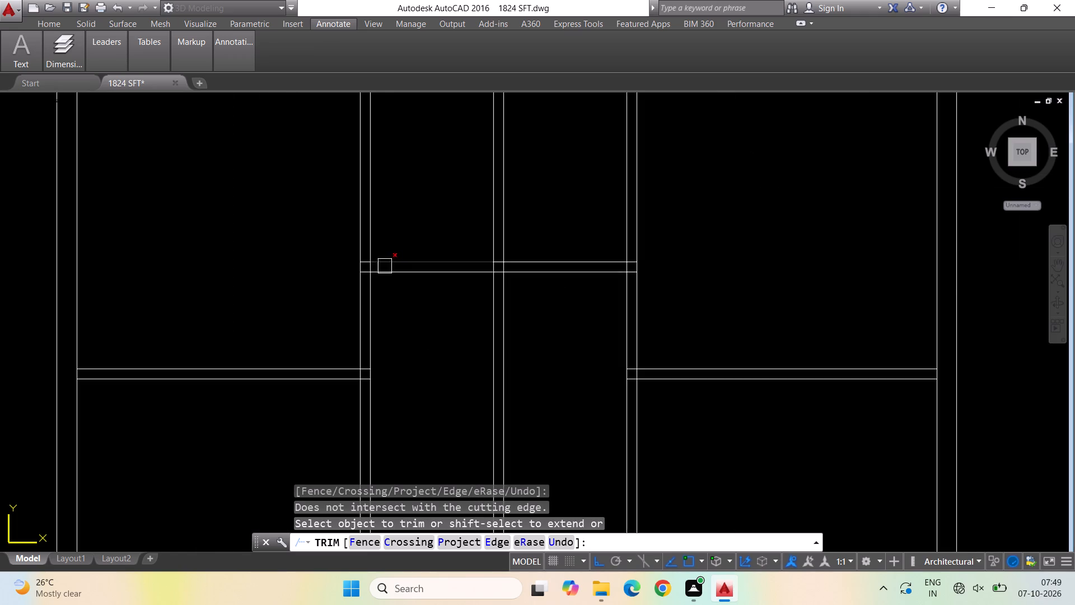
Trim the line ends of the central horizontal partition that run into the left interior vertical wall.
scroll(373, 269, up, 4)
click(316, 227)
click(315, 287)
Trim the overlapping lines where the central horizontal partition crosses the middle vertical wall into an open junction.
scroll(303, 287, down, 3)
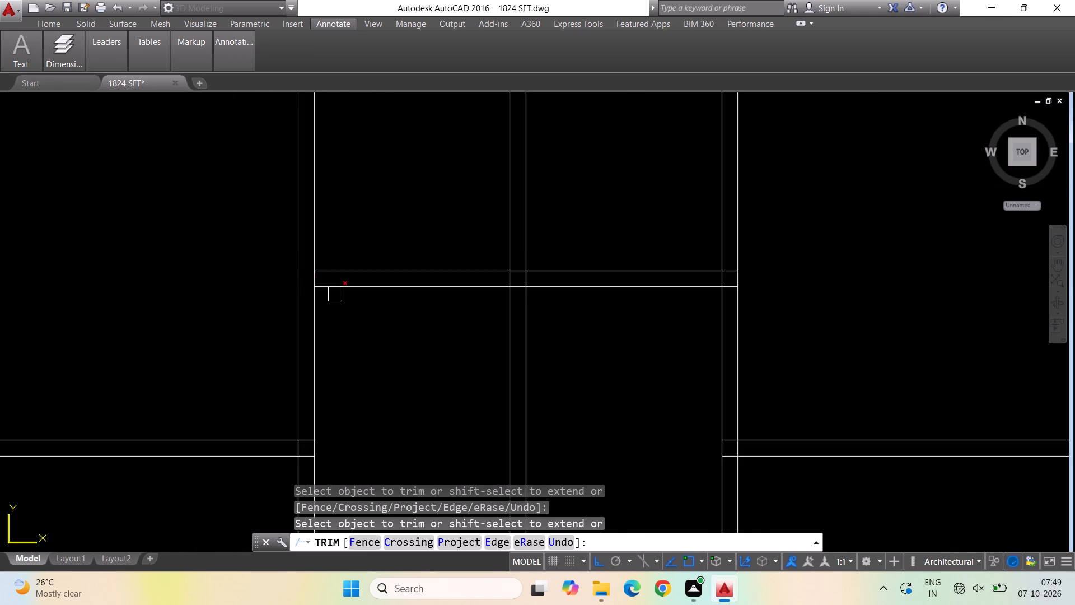
scroll(504, 288, up, 3)
click(515, 258)
click(539, 221)
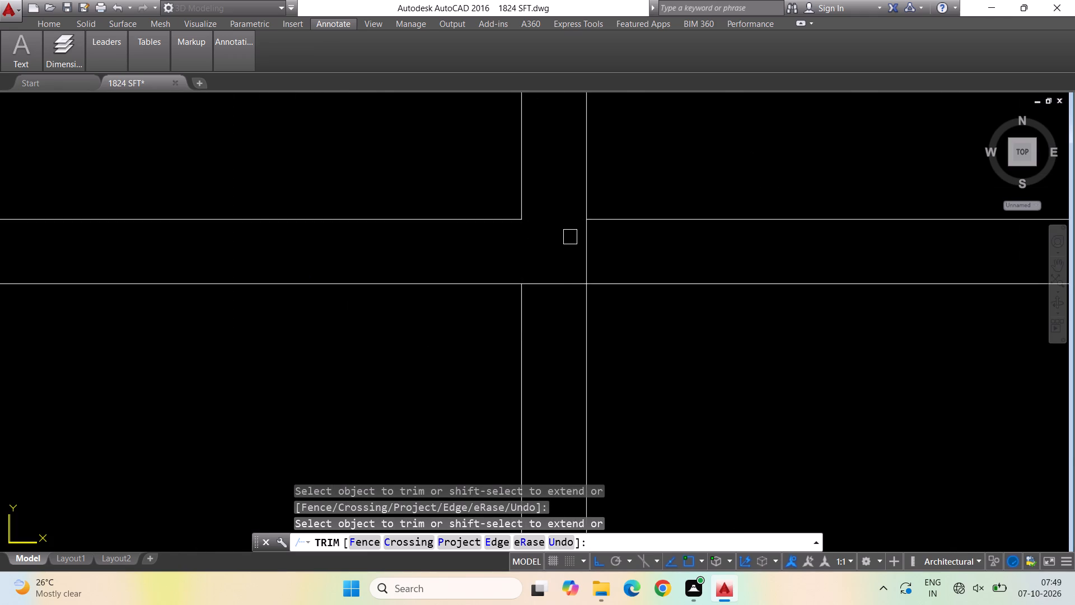
click(583, 243)
click(558, 281)
Trim the overlapping lines where the central horizontal partition meets the right interior vertical wall into a clean T-junction.
scroll(231, 266, down, 2)
scroll(310, 299, down, 3)
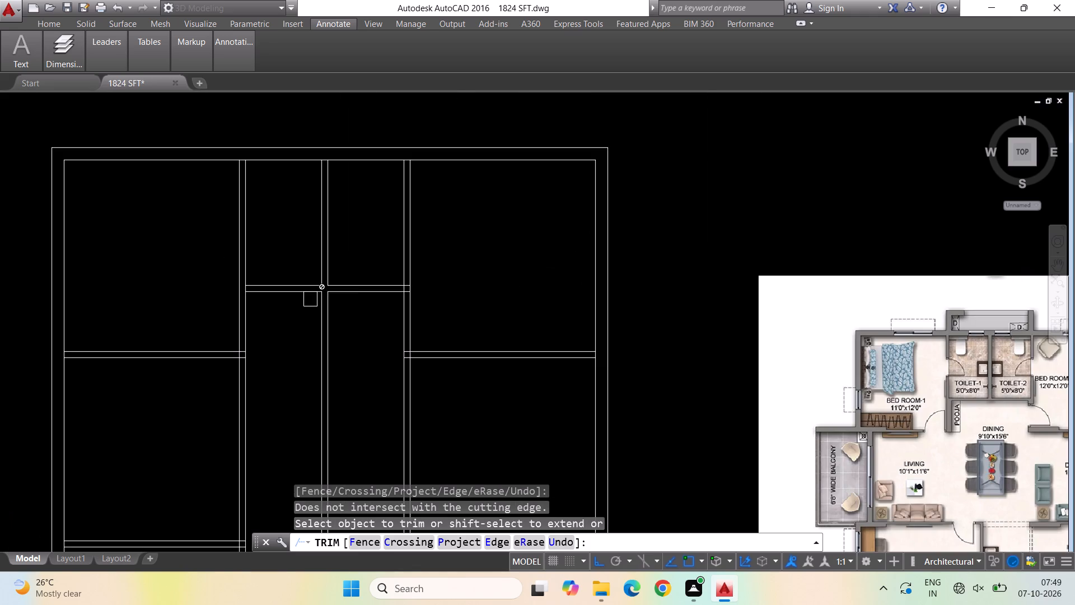
scroll(386, 301, up, 3)
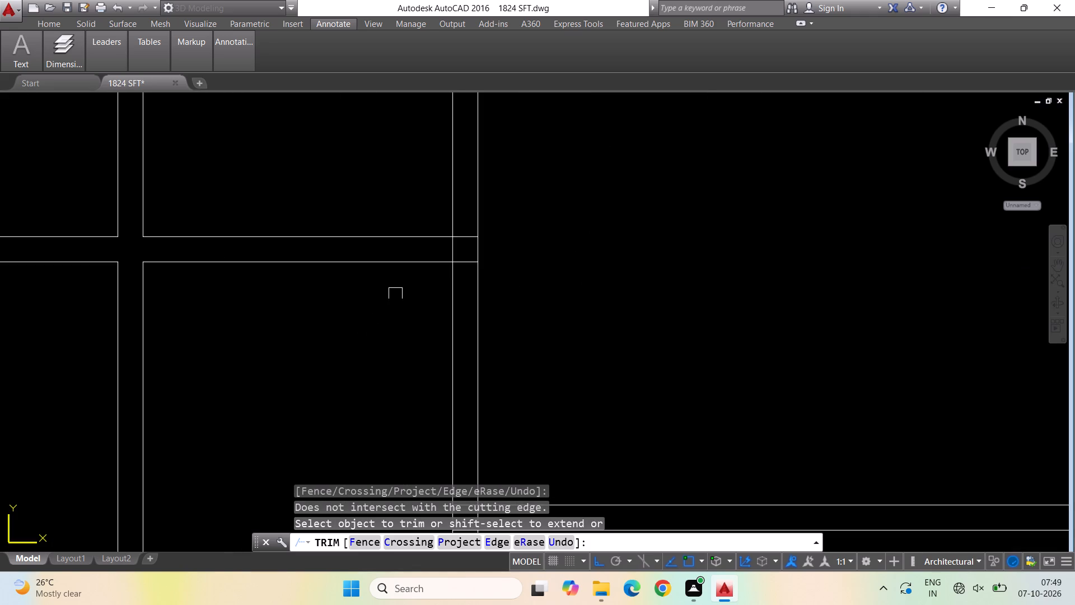
click(466, 241)
click(465, 259)
click(457, 249)
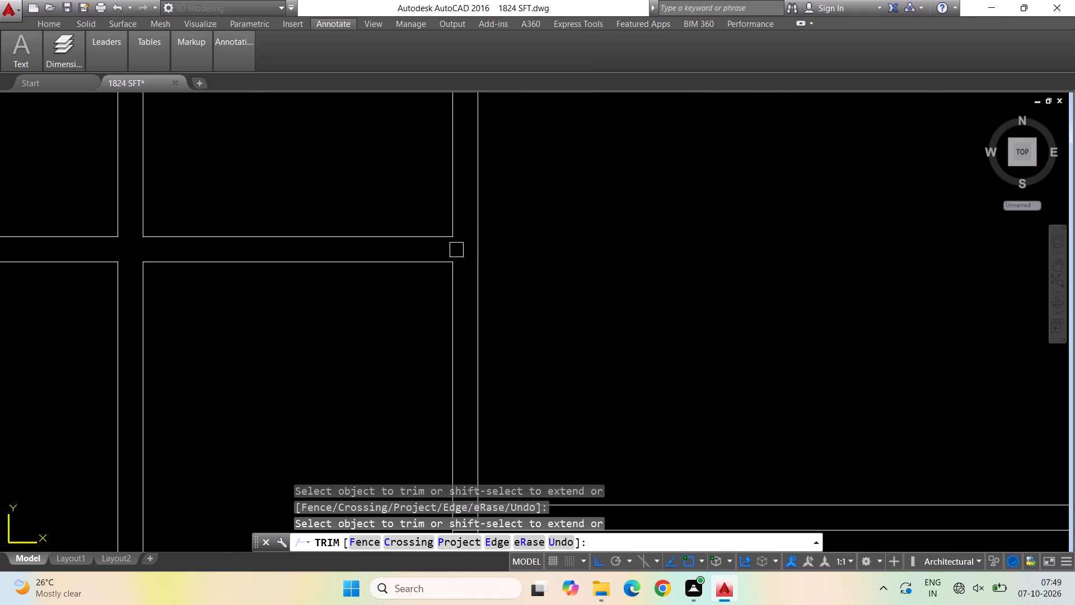
Trim the overlapping lines where the right bay's upper partition meets the right interior vertical wall.
scroll(429, 241, down, 2)
scroll(480, 248, down, 1)
scroll(452, 357, up, 6)
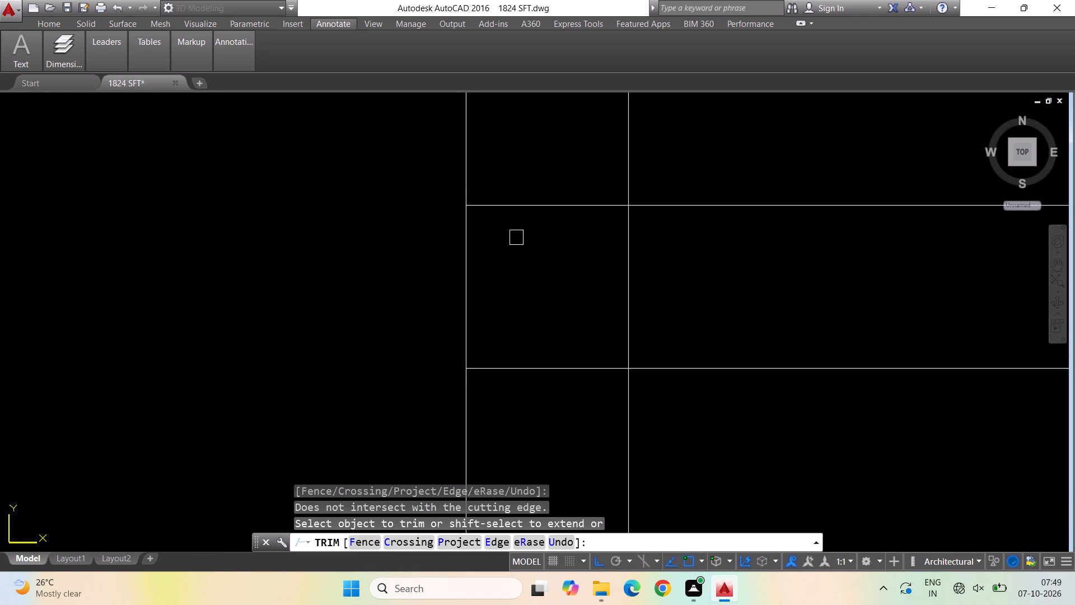
click(526, 210)
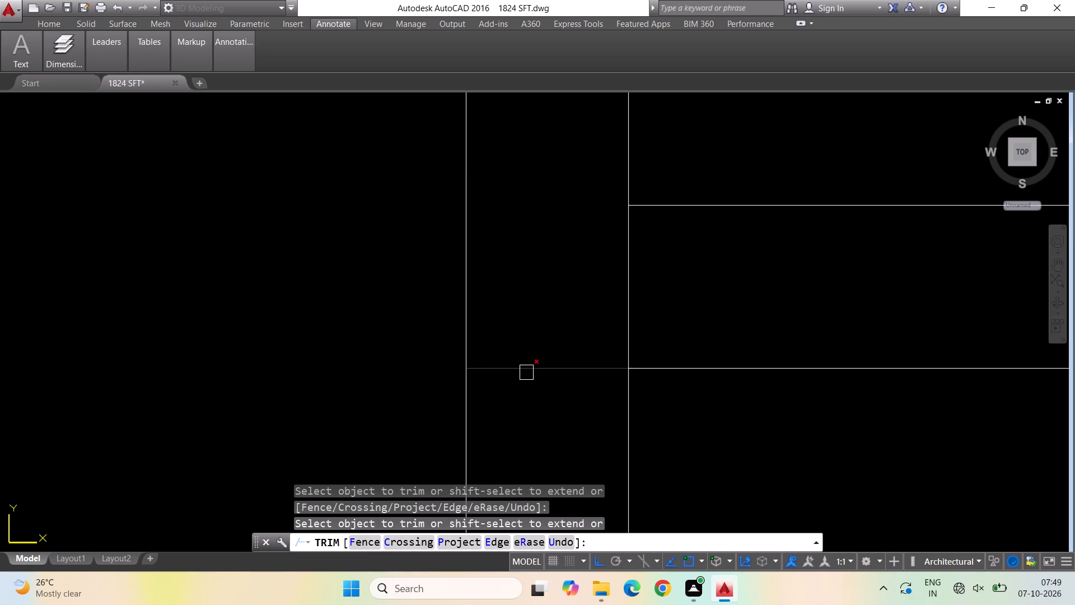
click(532, 368)
click(625, 294)
Trim the overlapping lines where the right bay's middle partition meets the right interior vertical wall.
scroll(524, 243, down, 5)
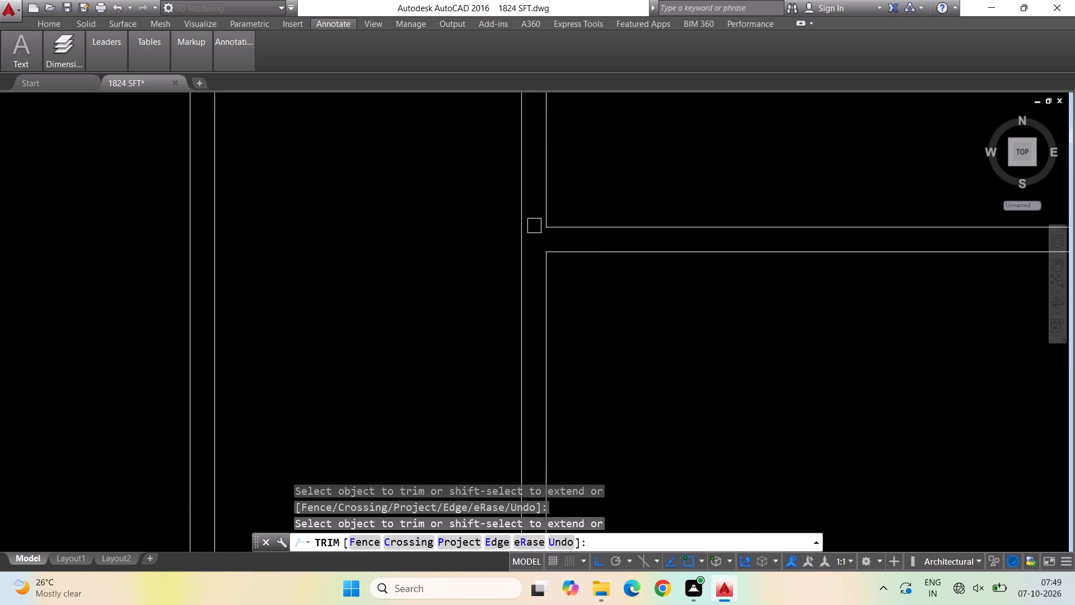
scroll(560, 229, down, 3)
scroll(558, 440, up, 4)
scroll(543, 379, up, 1)
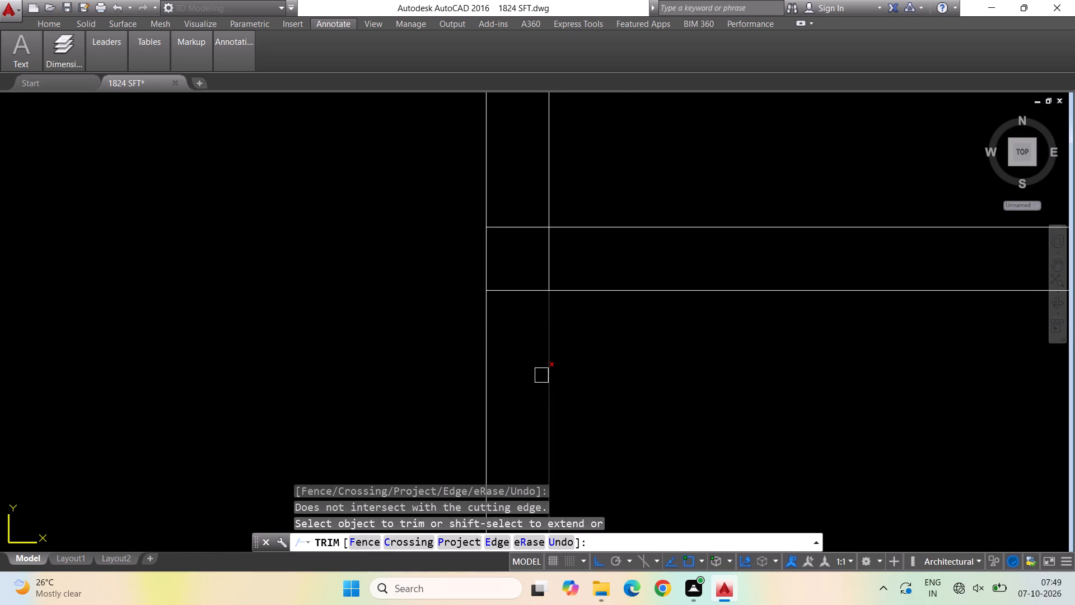
click(498, 228)
click(541, 244)
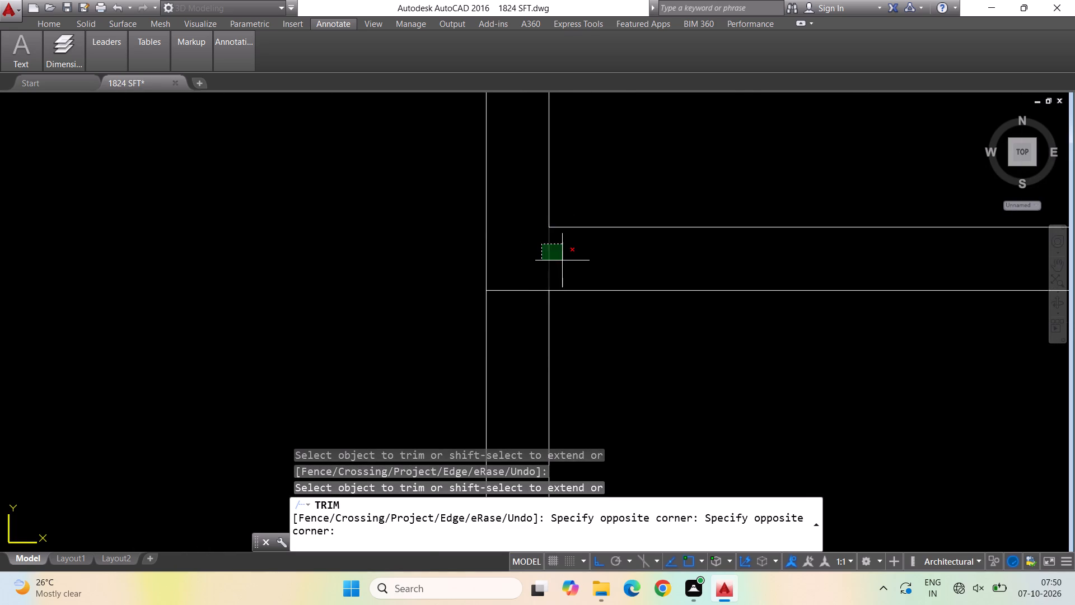
click(562, 260)
click(515, 295)
Trim the overlapping lines where the right bay's lowest partition meets the right interior vertical wall.
scroll(528, 248, down, 5)
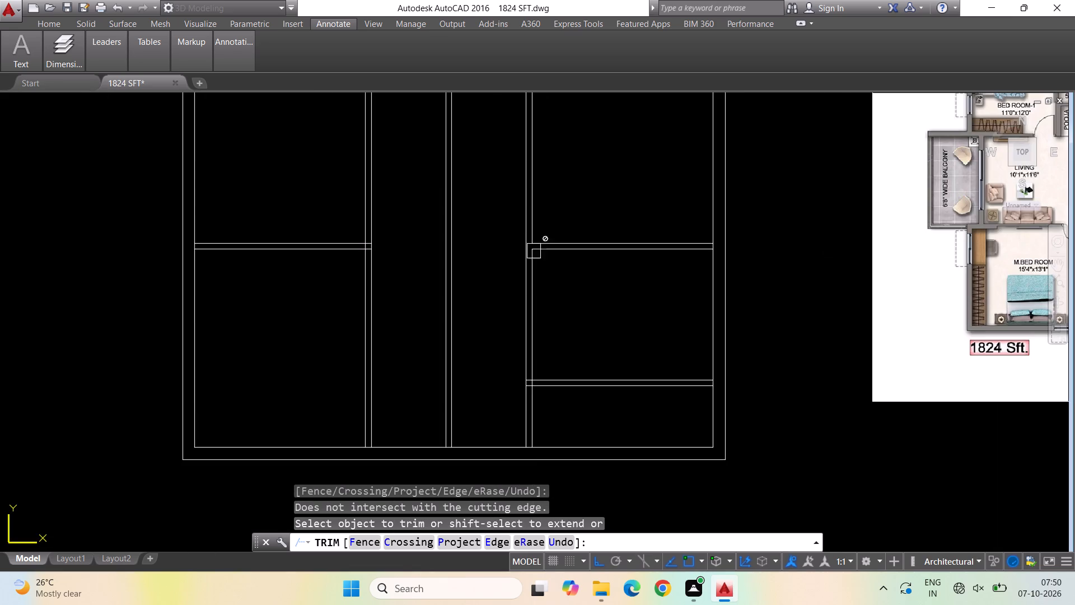
scroll(528, 424, up, 3)
scroll(523, 257, up, 3)
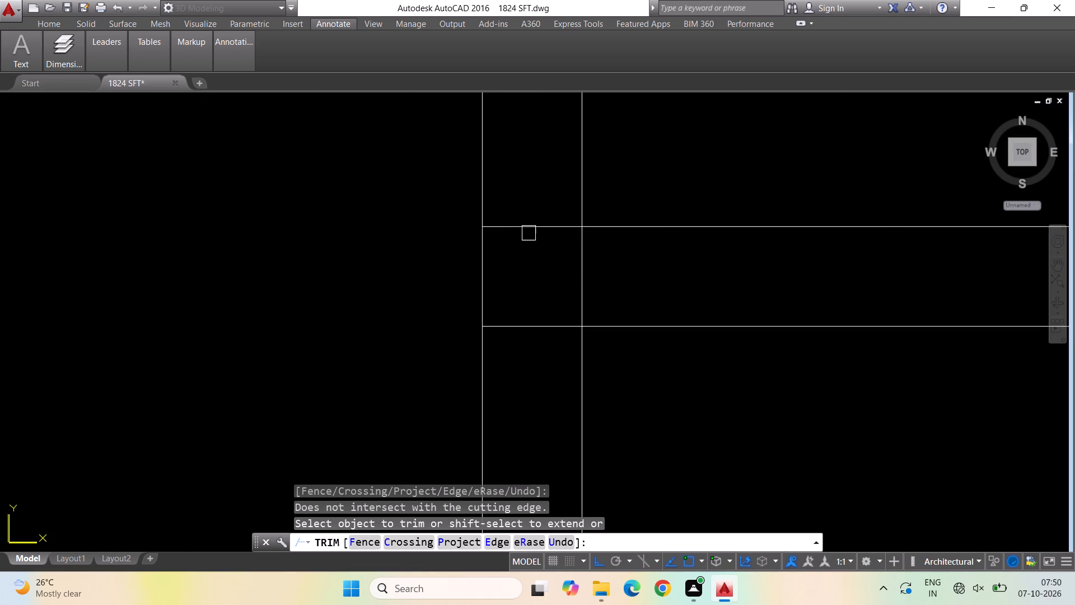
click(529, 233)
click(587, 280)
click(546, 331)
Trim the overlapping lines where the left bay's lower partition meets the left interior vertical wall.
scroll(590, 315, down, 2)
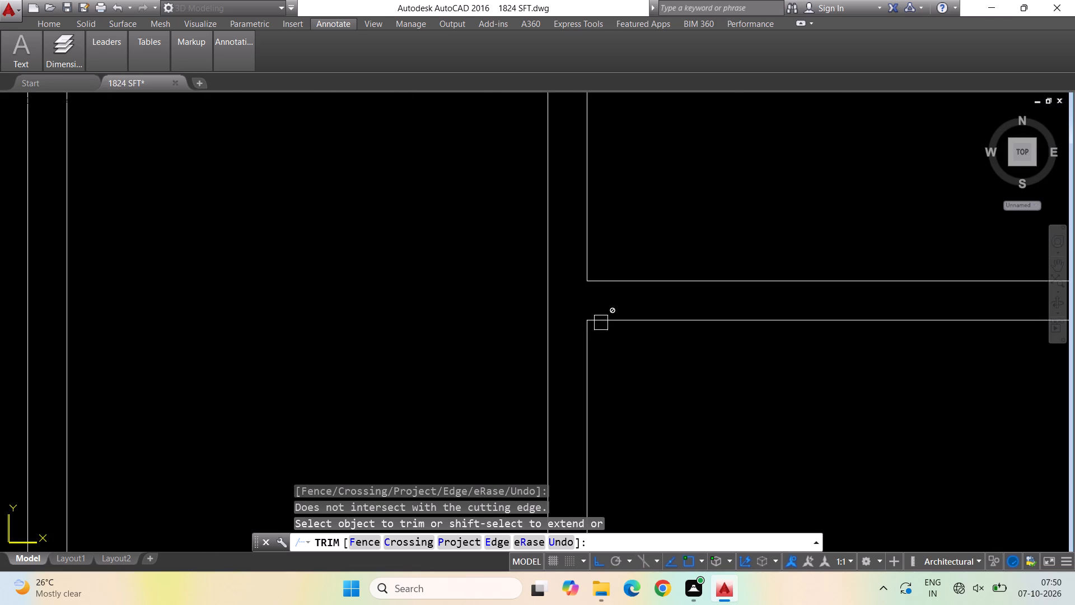
scroll(654, 338, down, 2)
scroll(709, 377, down, 2)
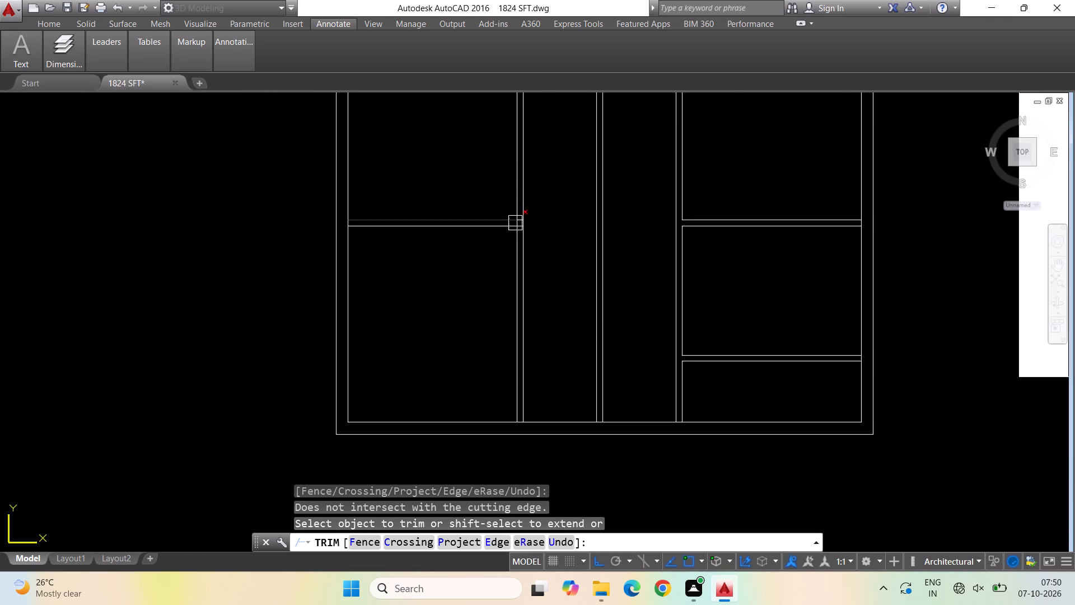
scroll(540, 306, down, 2)
scroll(540, 196, up, 6)
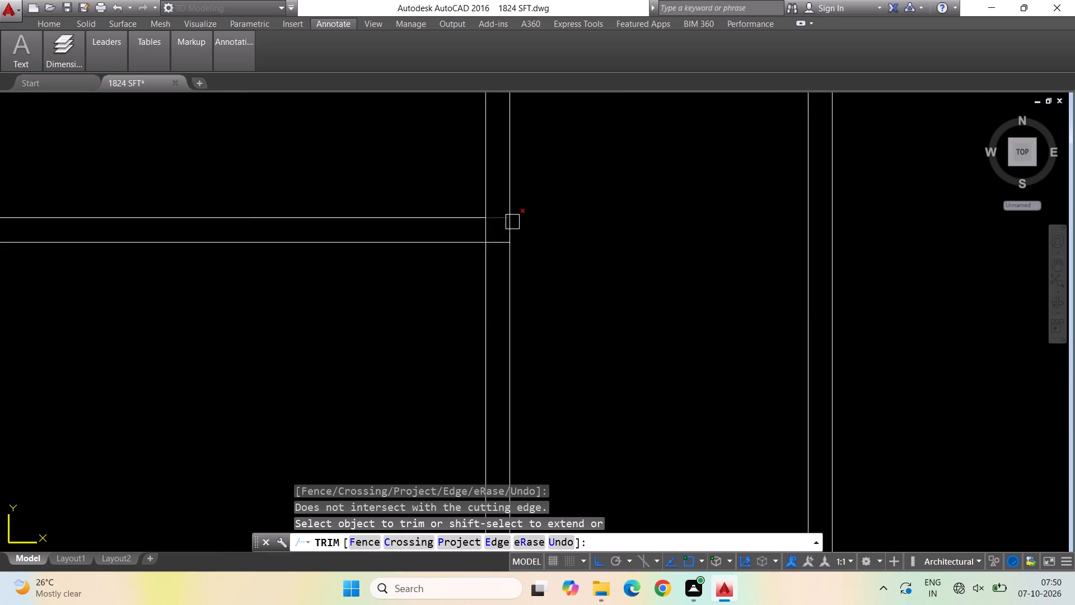
scroll(512, 222, up, 2)
click(470, 206)
click(404, 243)
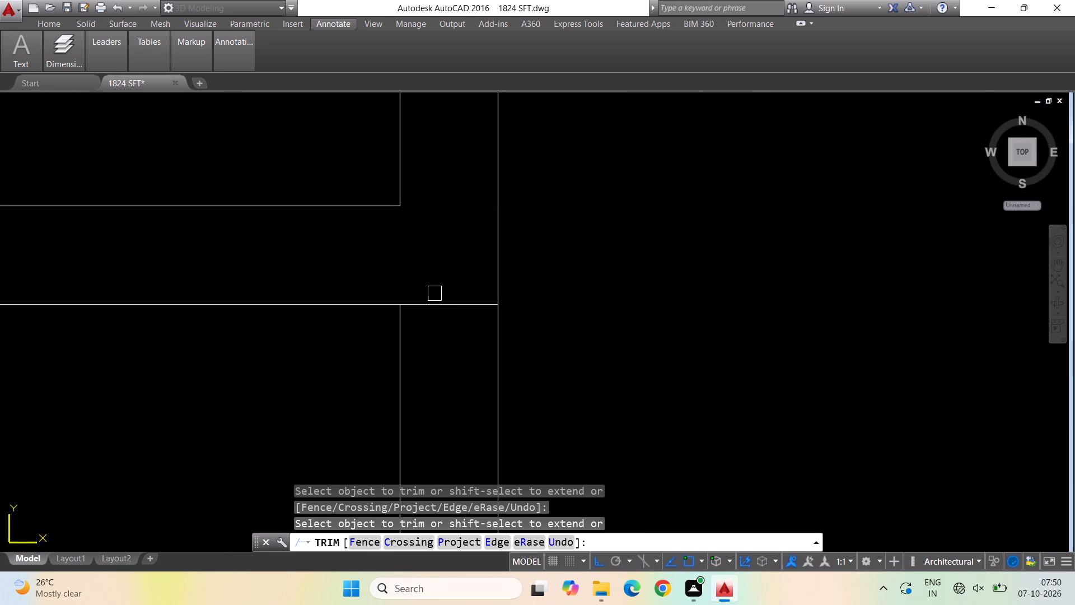
click(443, 305)
Trim the overlapping lines where the left bay's upper partition meets the left interior vertical wall, and end trimming.
scroll(431, 226, down, 5)
scroll(461, 293, down, 2)
scroll(451, 361, up, 4)
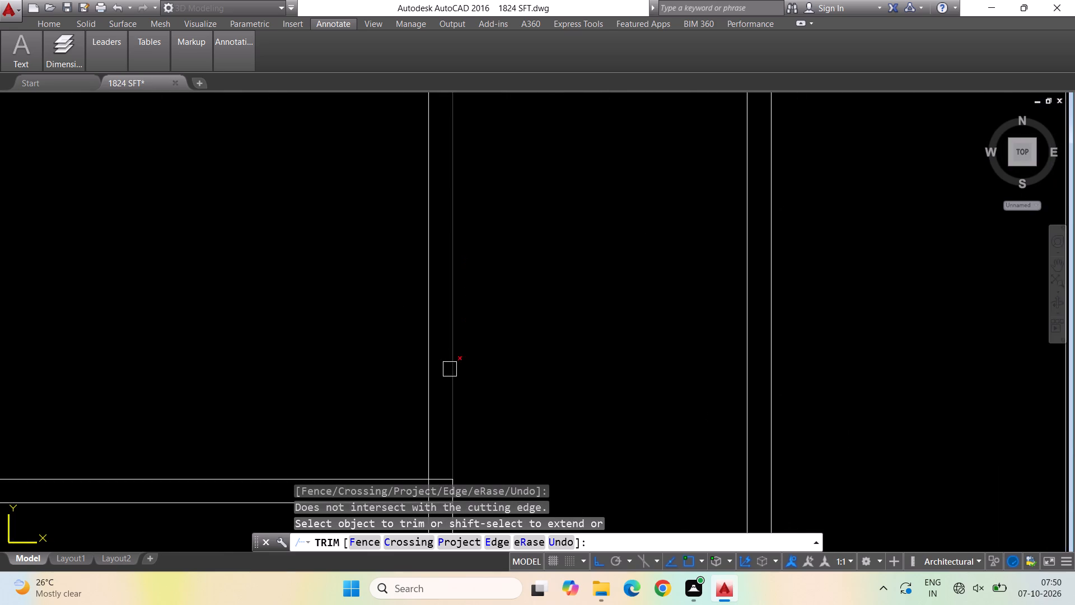
scroll(422, 423, up, 1)
scroll(448, 320, down, 3)
scroll(447, 382, up, 6)
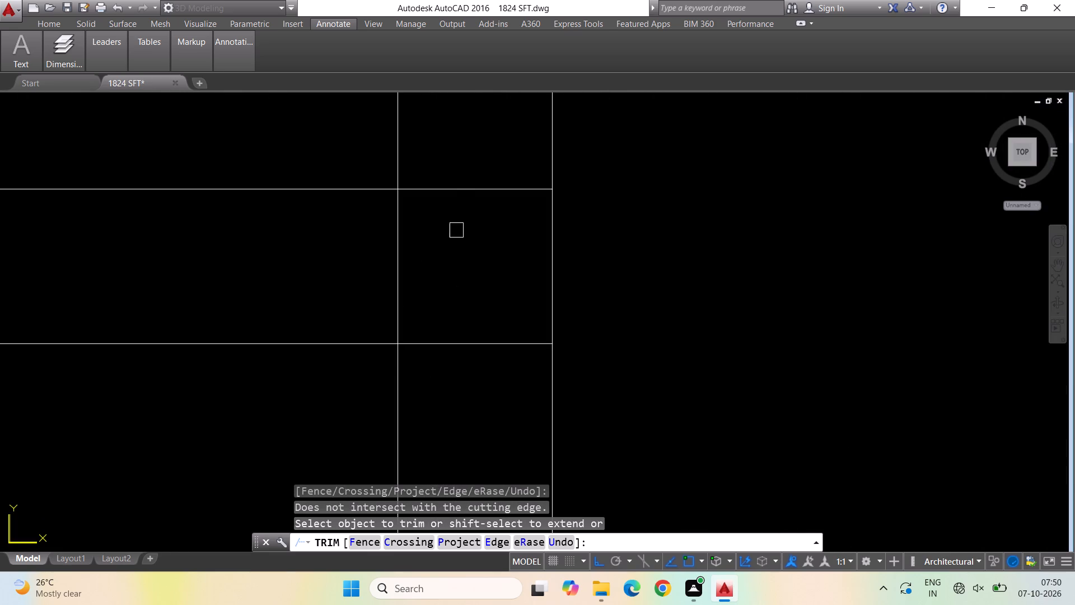
click(465, 193)
click(400, 249)
click(447, 348)
scroll(265, 362, down, 3)
scroll(278, 361, up, 1)
scroll(287, 361, down, 5)
scroll(348, 366, down, 1)
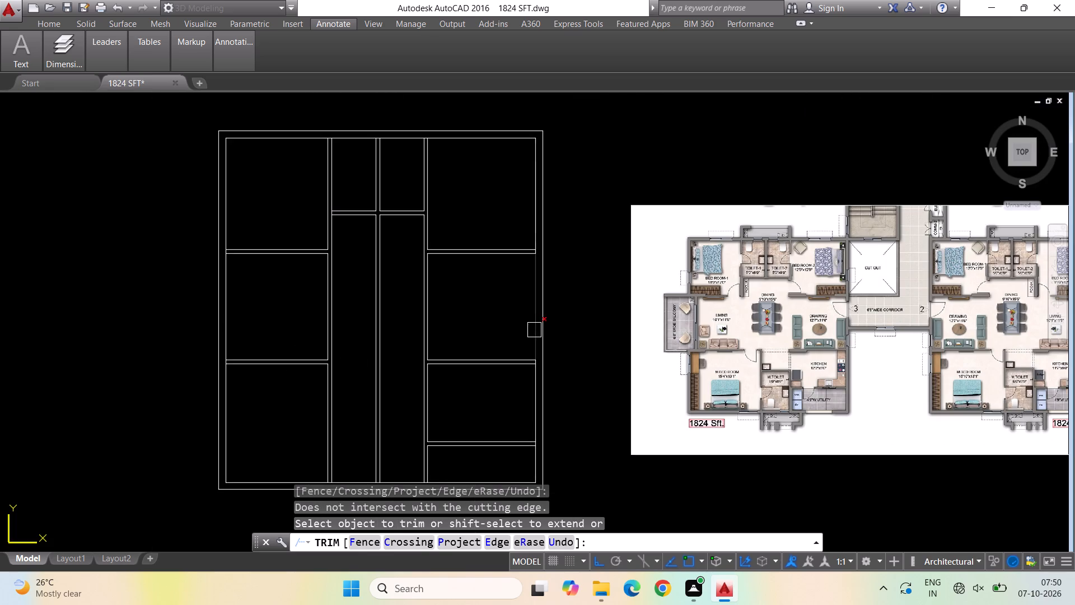
key(Escape)
key(Escape)
key(Escape)
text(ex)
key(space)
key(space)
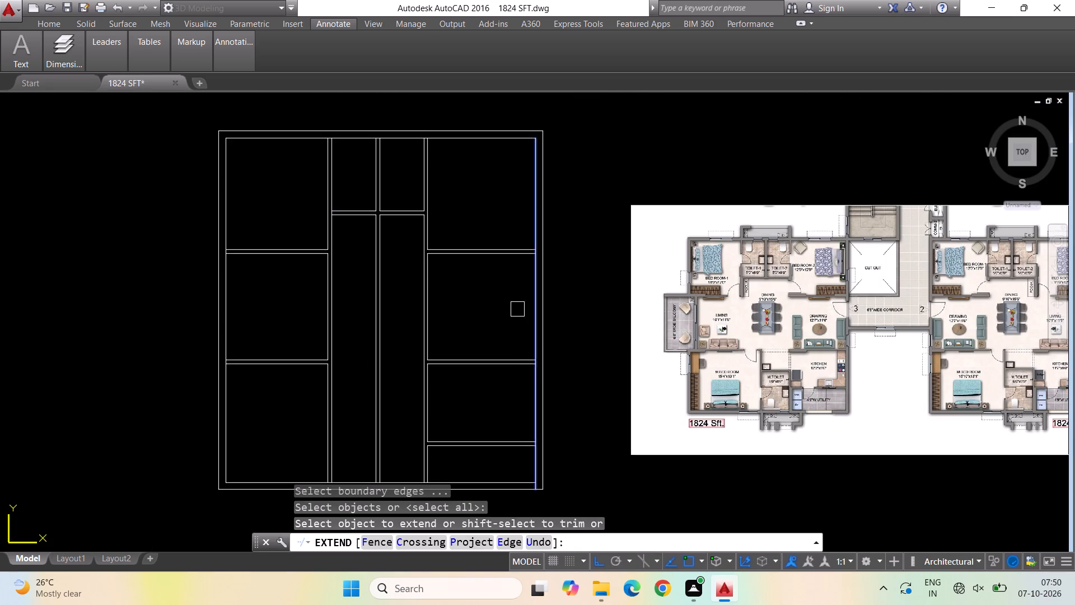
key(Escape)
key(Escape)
Extend the lower line of the central horizontal partition across the gap at the middle vertical wall.
text(ex)
key(space)
key(space)
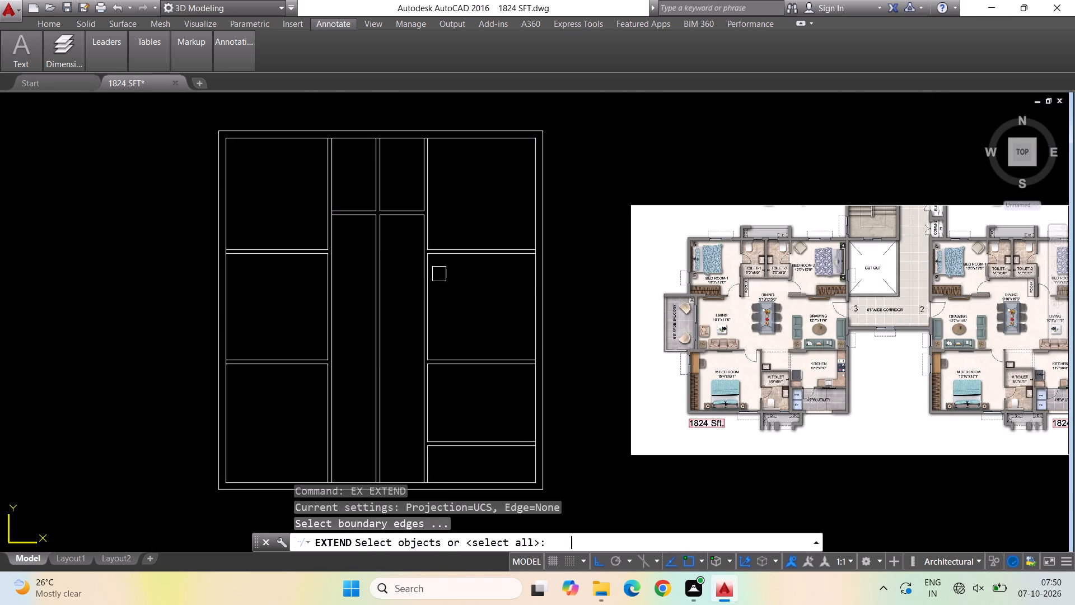
click(394, 219)
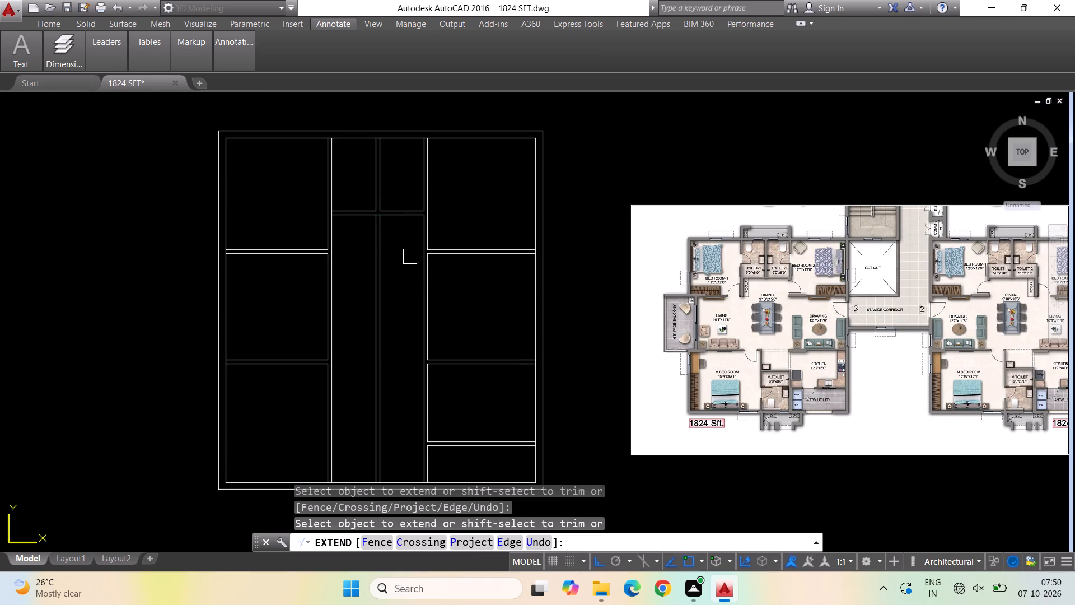
key(Escape)
key(Escape)
key(Escape)
key(Escape)
key(Escape)
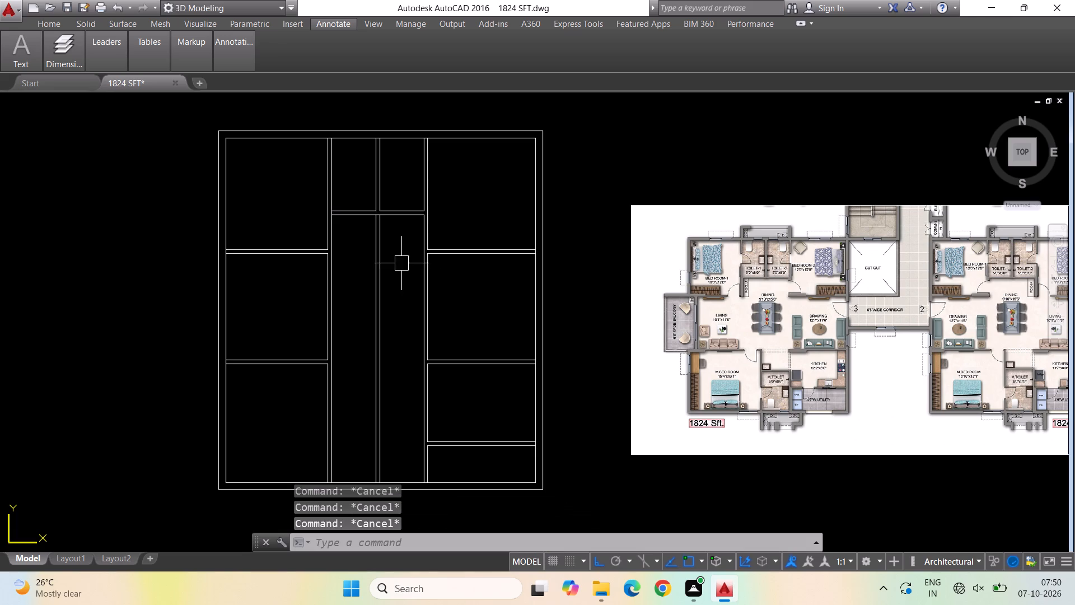
Delete the two lines of the middle vertical wall below the central horizontal partition.
click(384, 264)
click(371, 267)
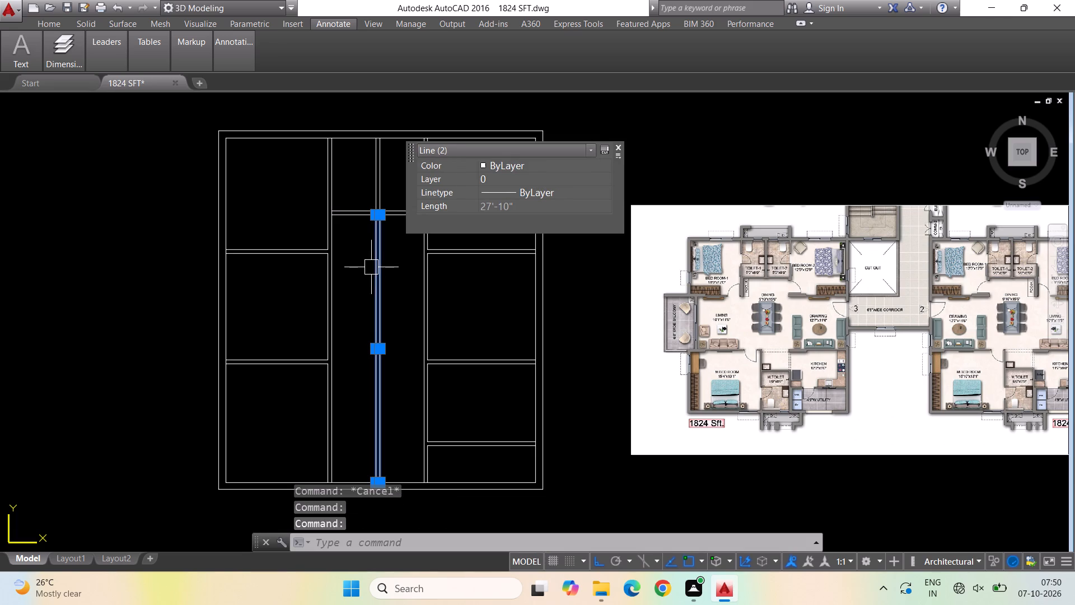
key(Delete)
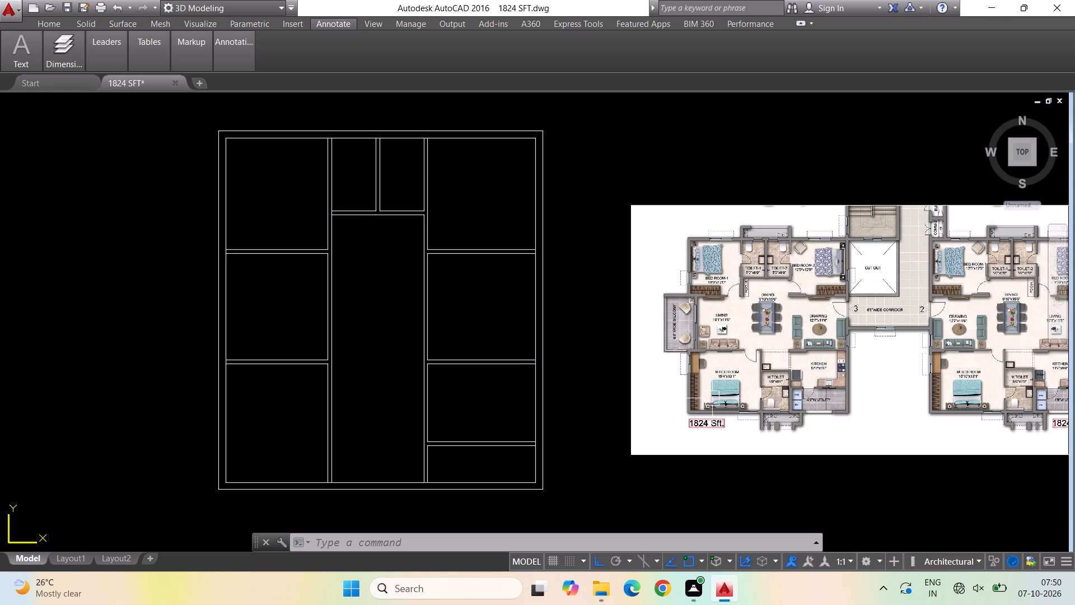
Examine the room layout and dimensions of the 1824 Sft. unit in the reference image against the drafted walls.
scroll(805, 406, up, 1)
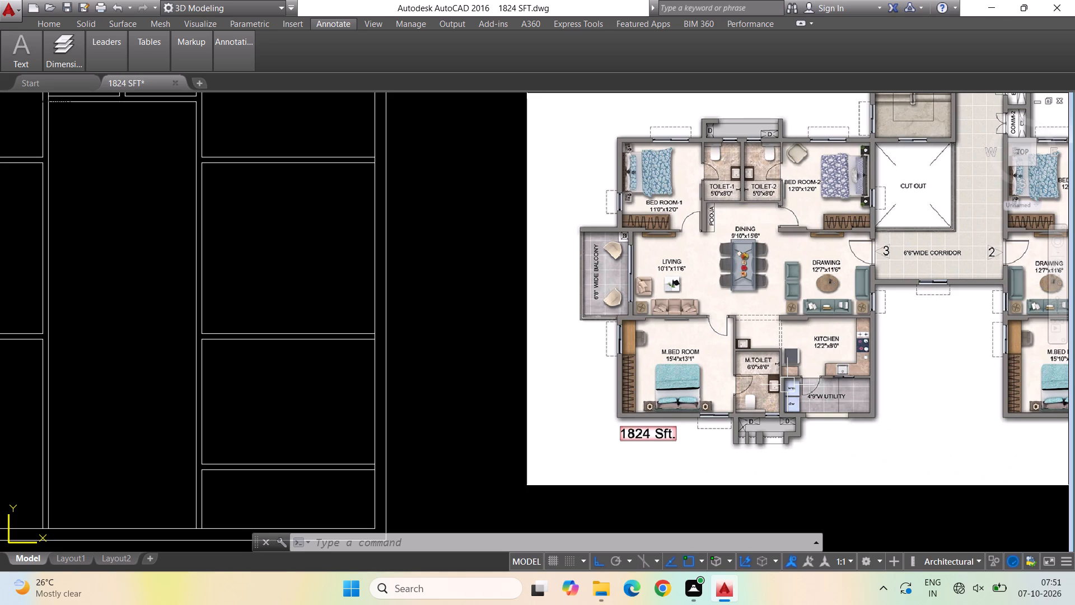
scroll(787, 385, down, 1)
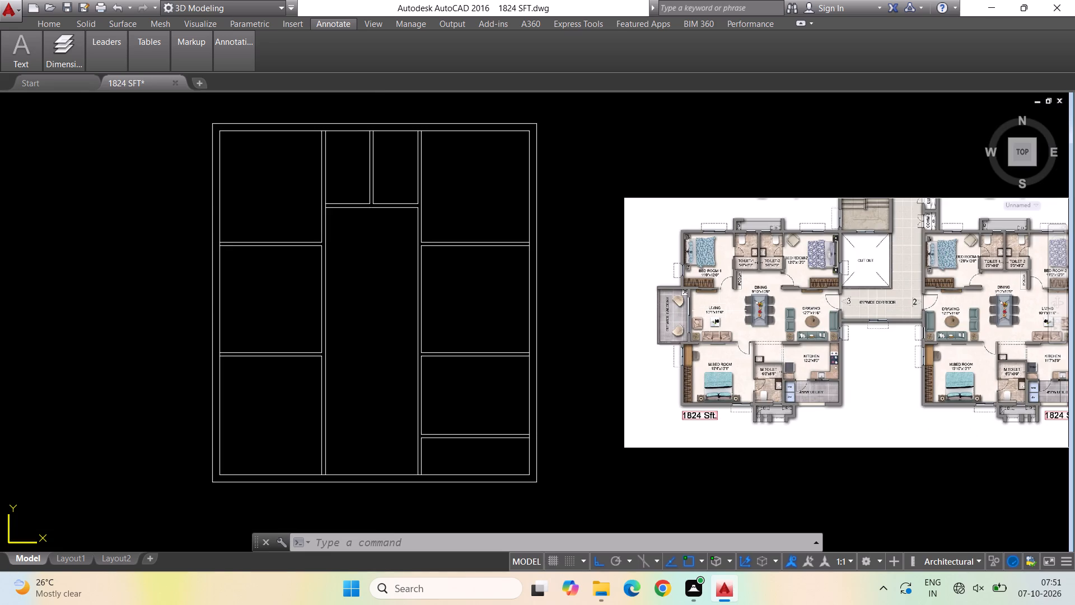
scroll(846, 327, up, 1)
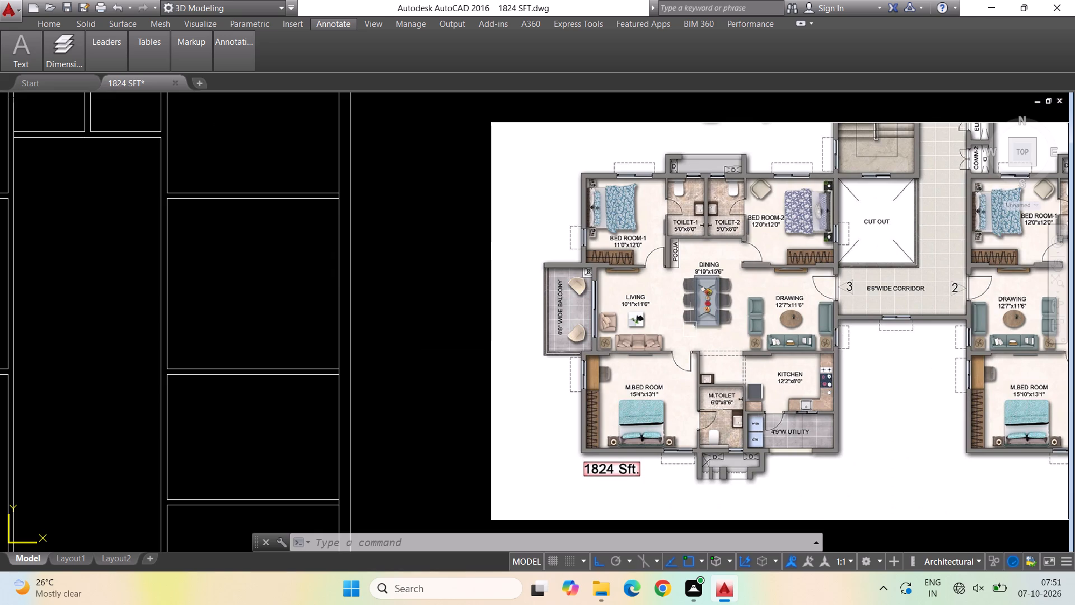
scroll(605, 345, down, 1)
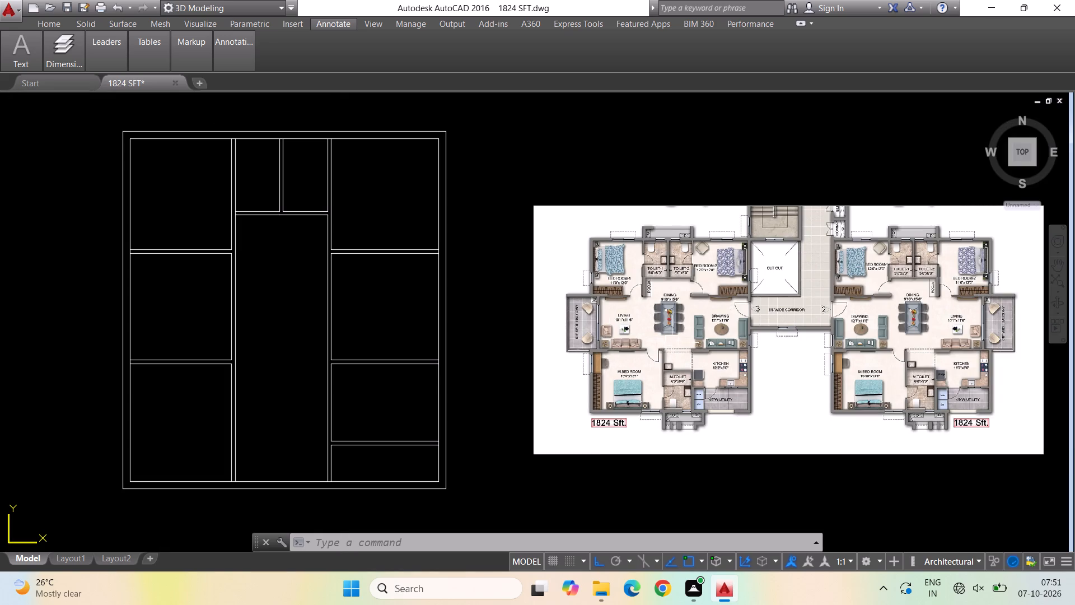
scroll(741, 332, up, 1)
scroll(741, 332, down, 2)
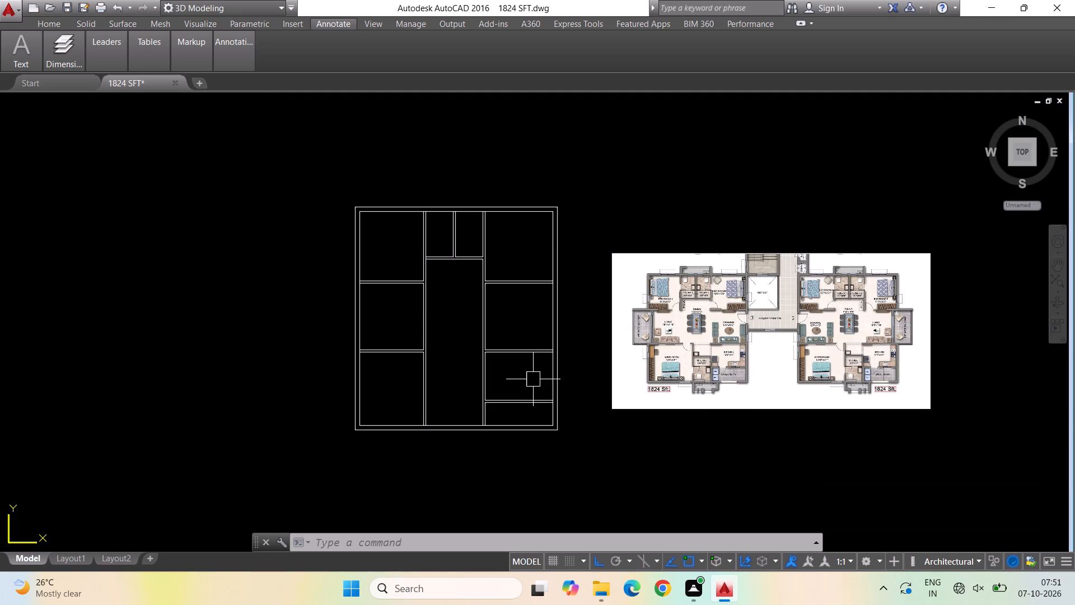
scroll(756, 322, up, 2)
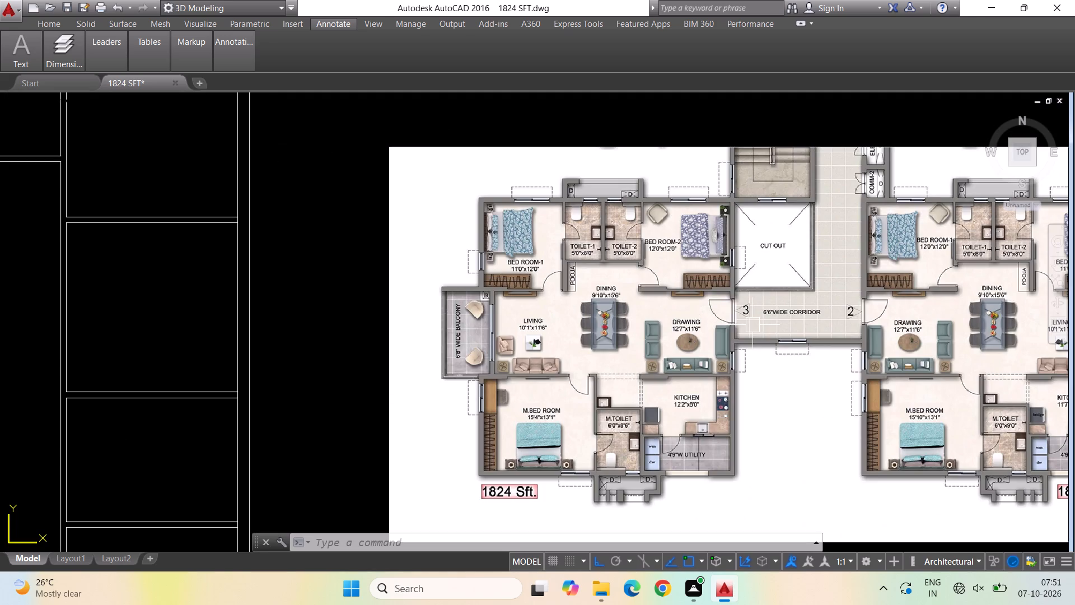
scroll(737, 331, down, 2)
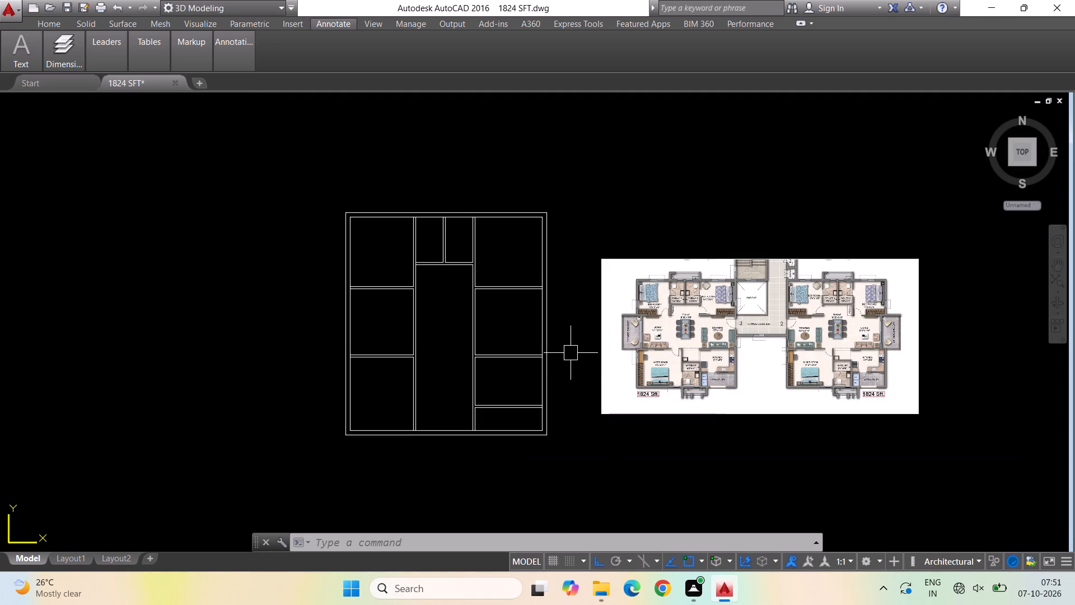
Offset the inner line of the right outer wall 12'7" inward to set the right bay's vertical wall.
key(Escape)
key(Escape)
key(Escape)
key(o)
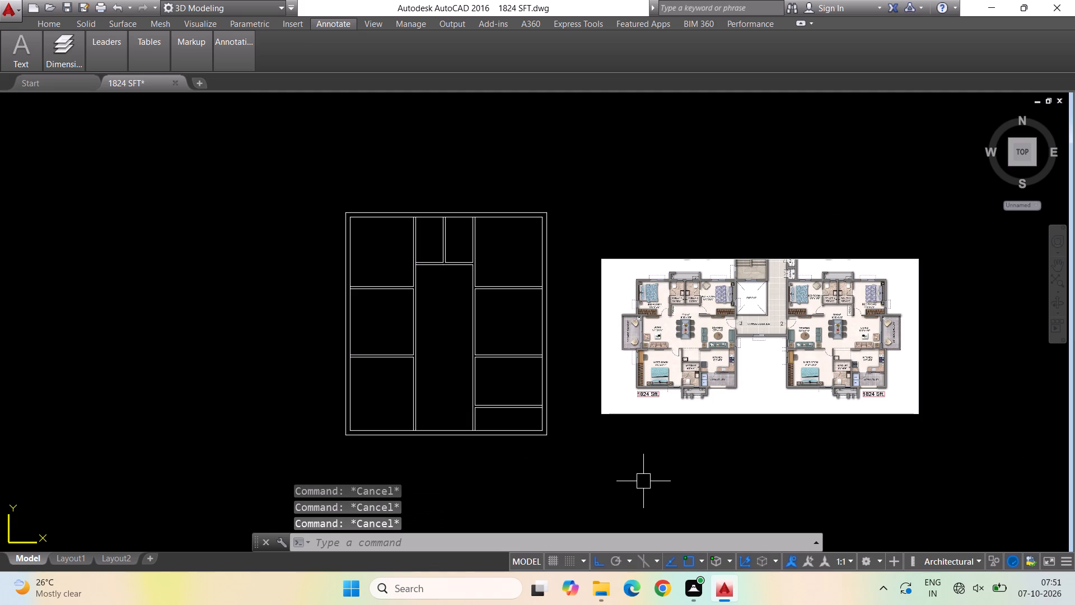
key(Return)
text(12')
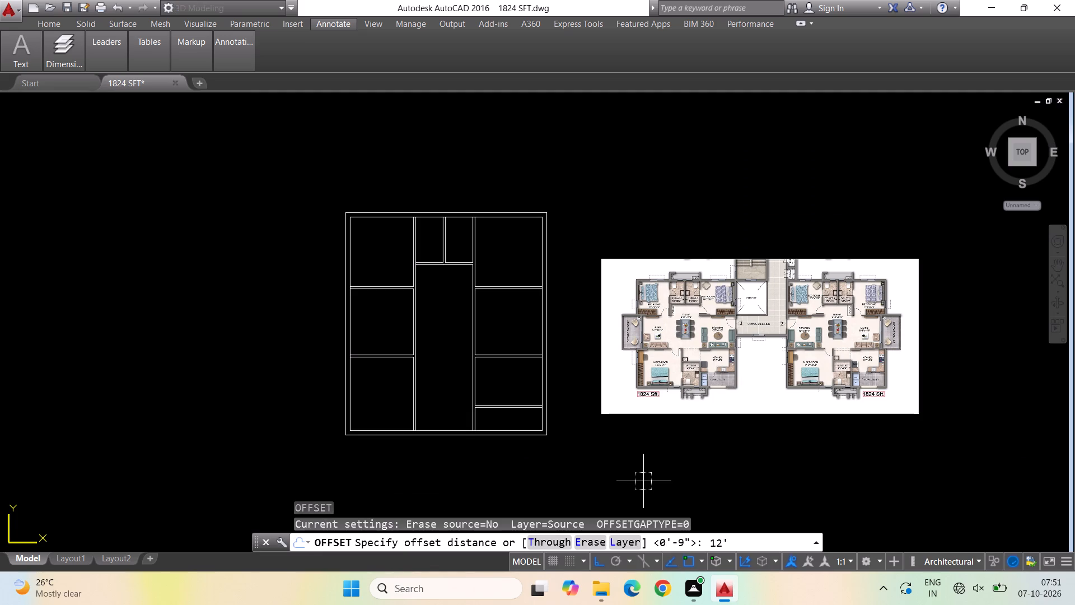
text(7")
key(Return)
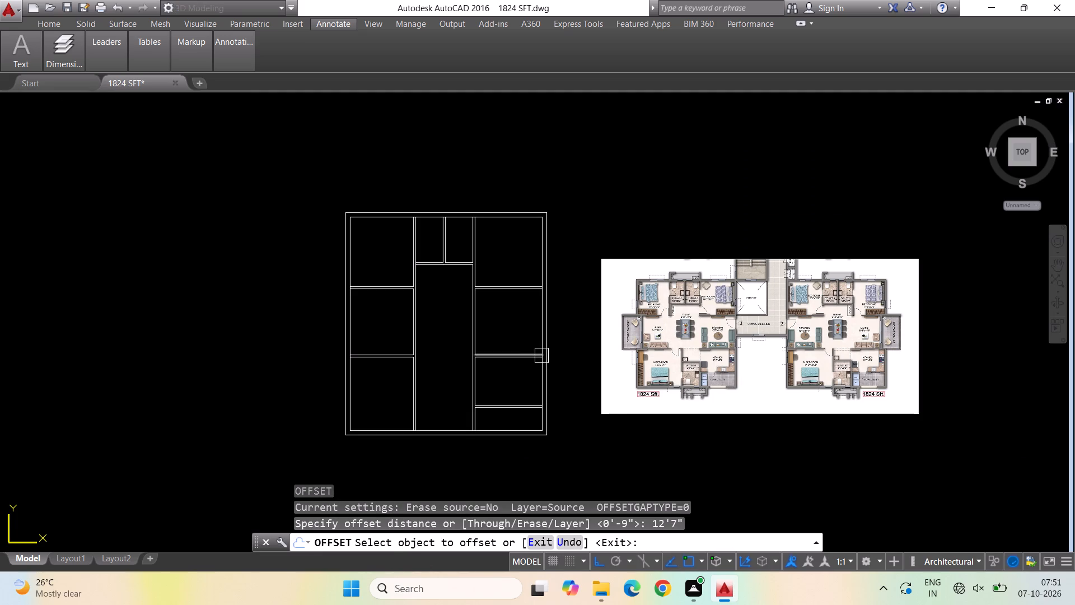
click(537, 343)
click(427, 350)
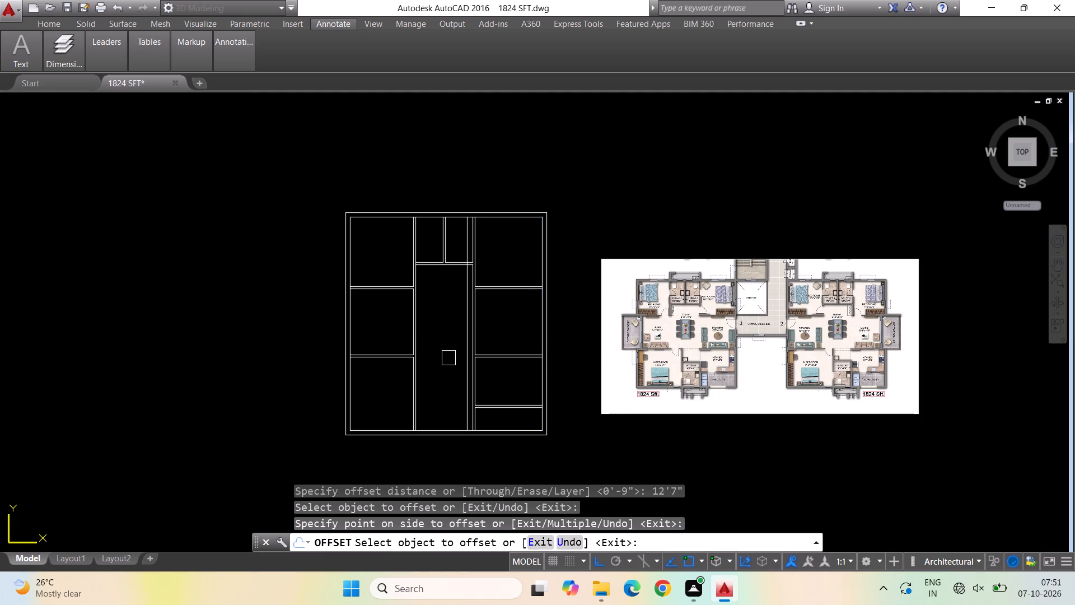
key(Escape)
key(Escape)
key(Escape)
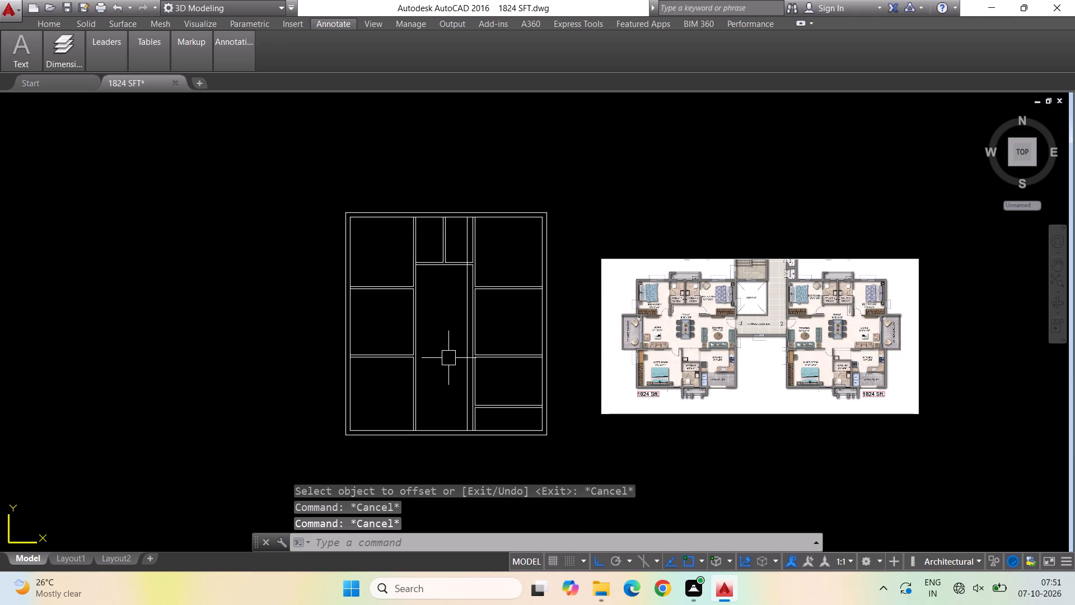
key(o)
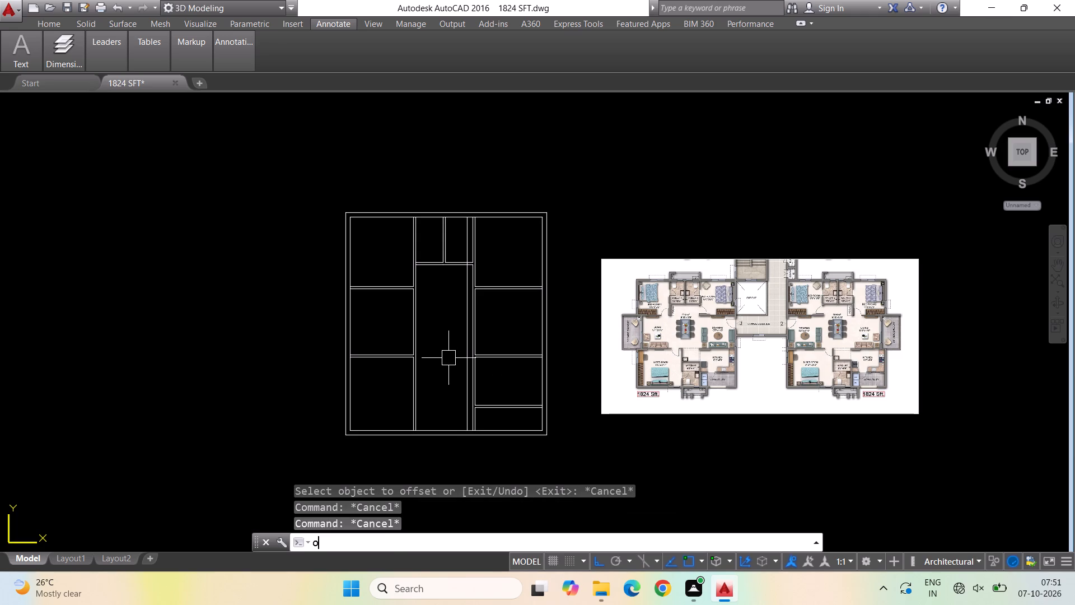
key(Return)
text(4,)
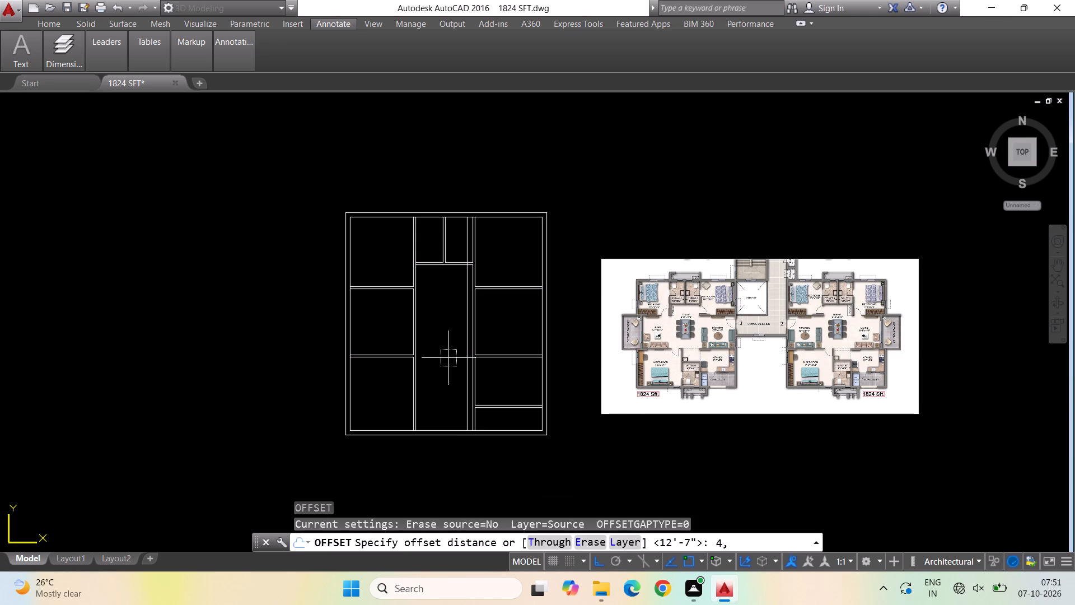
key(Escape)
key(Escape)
Offset the new vertical line 4.5" toward the right outer wall to form the partition thickness.
key(o)
key(Return)
text(4.5")
key(Return)
scroll(471, 355, up, 3)
click(451, 345)
click(466, 346)
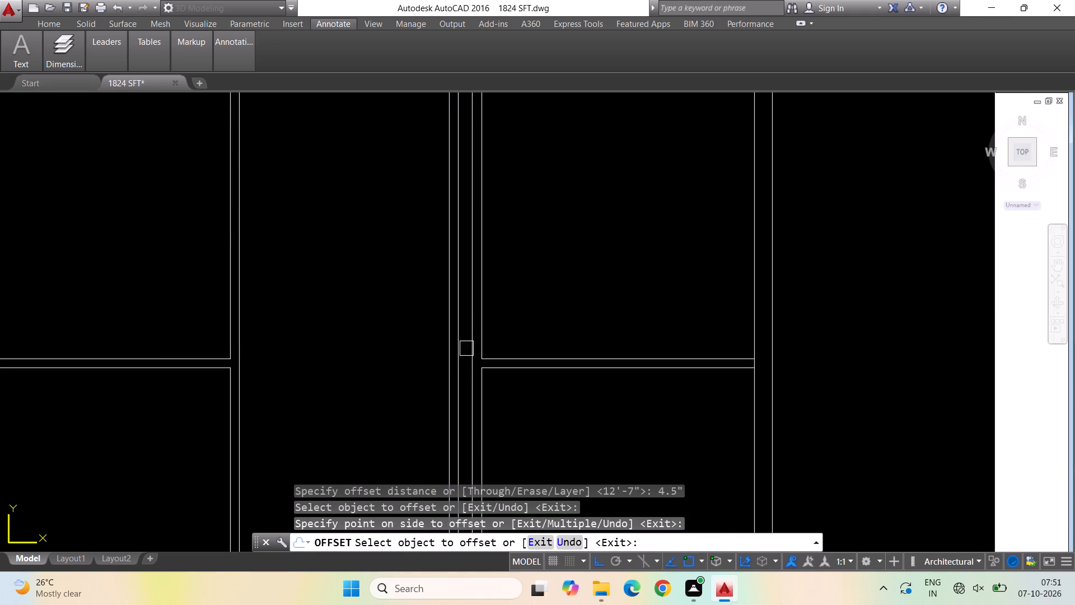
key(Escape)
key(Escape)
key(Escape)
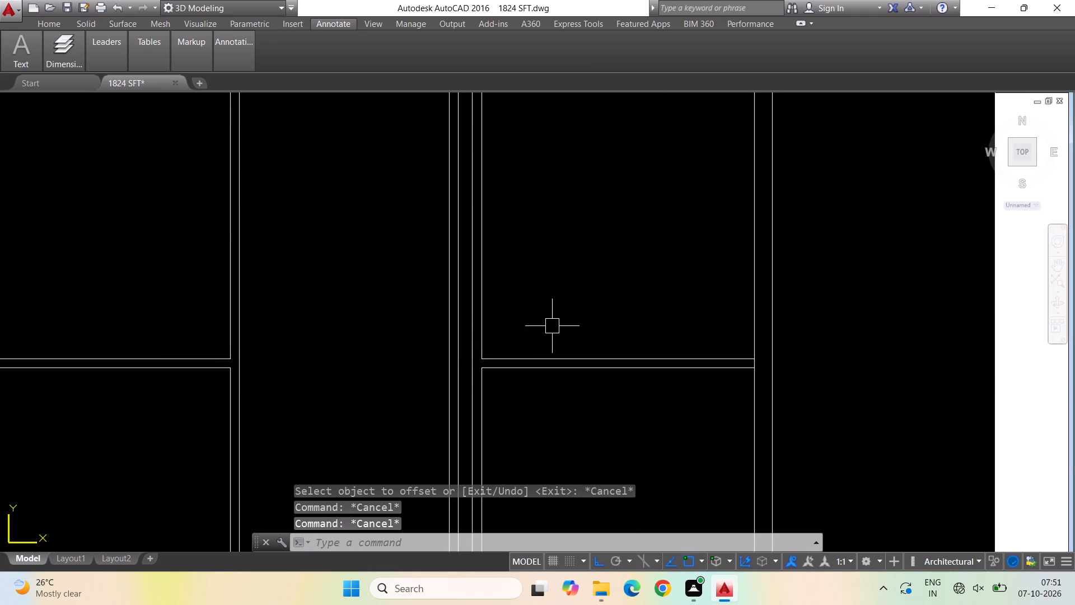
Extend both lines of the right bay's middle horizontal partition, above the kitchen, to the far face of the new vertical wall.
key(Escape)
text(ex)
key(space)
key(space)
click(521, 360)
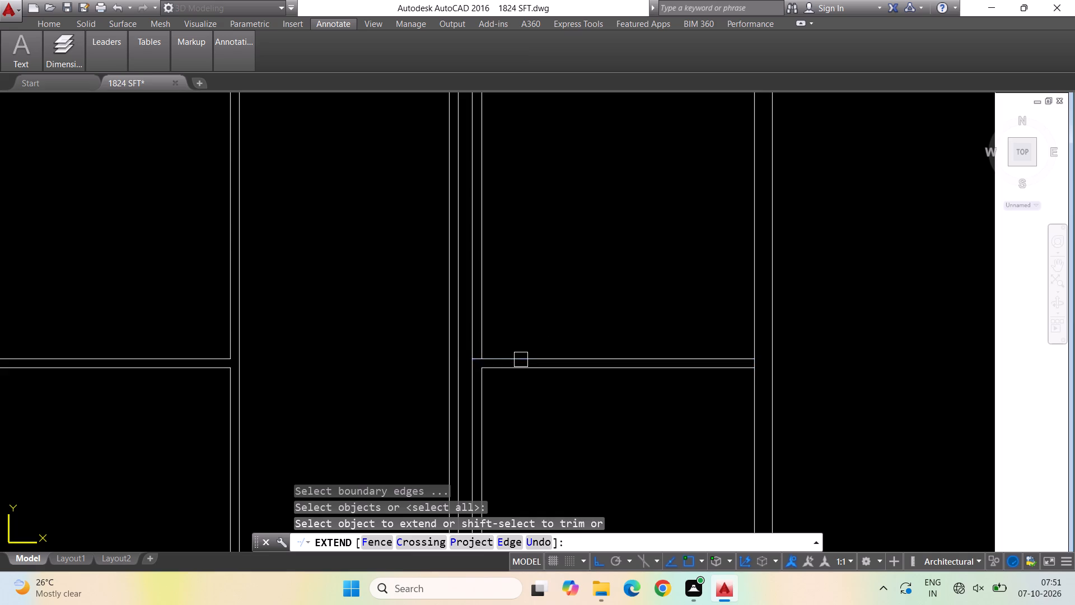
click(521, 368)
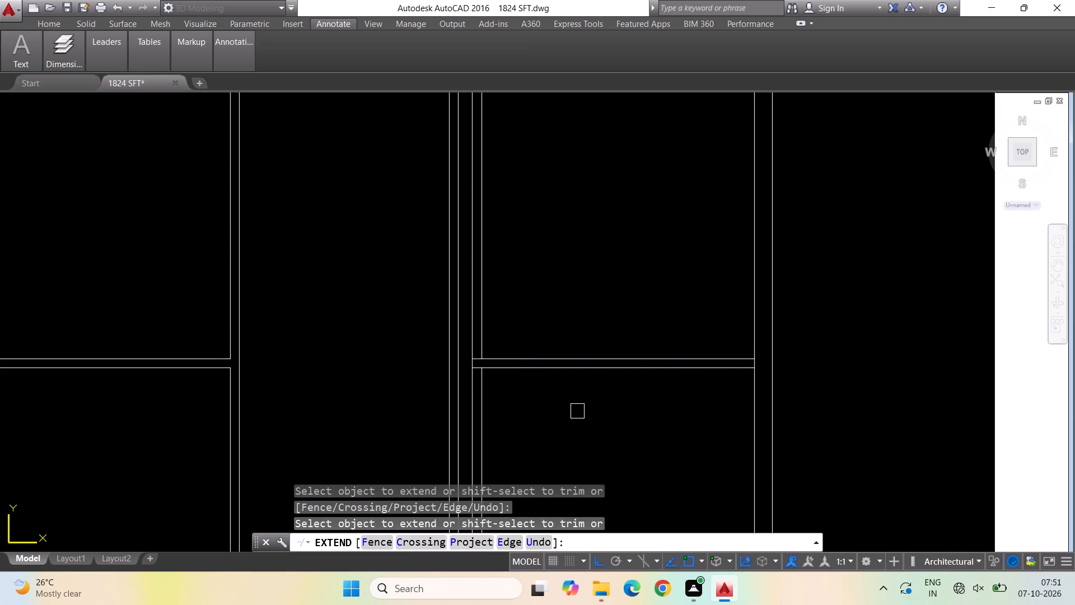
click(486, 343)
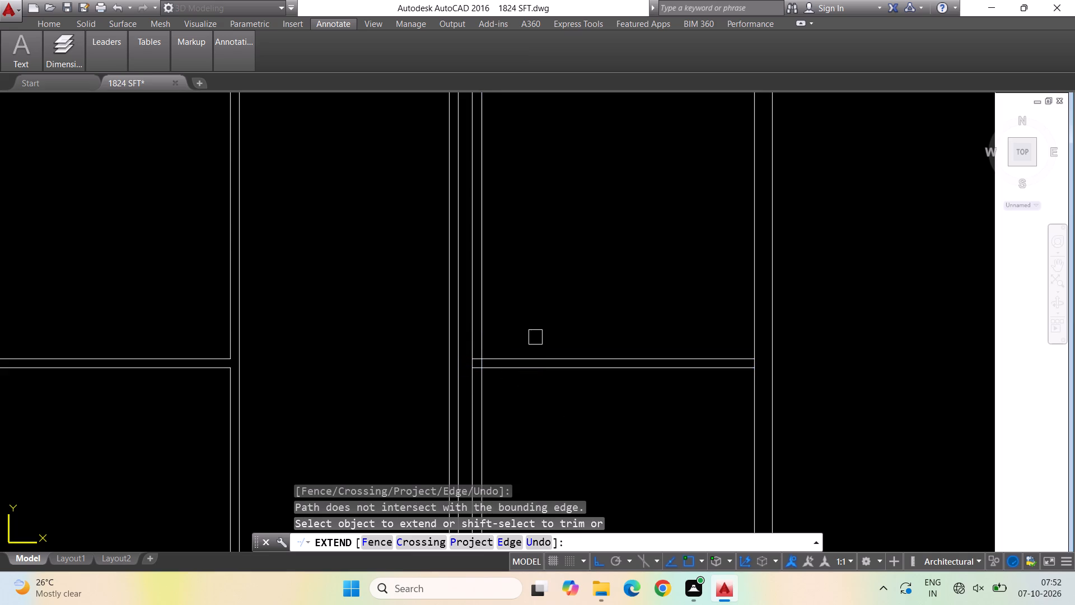
click(522, 363)
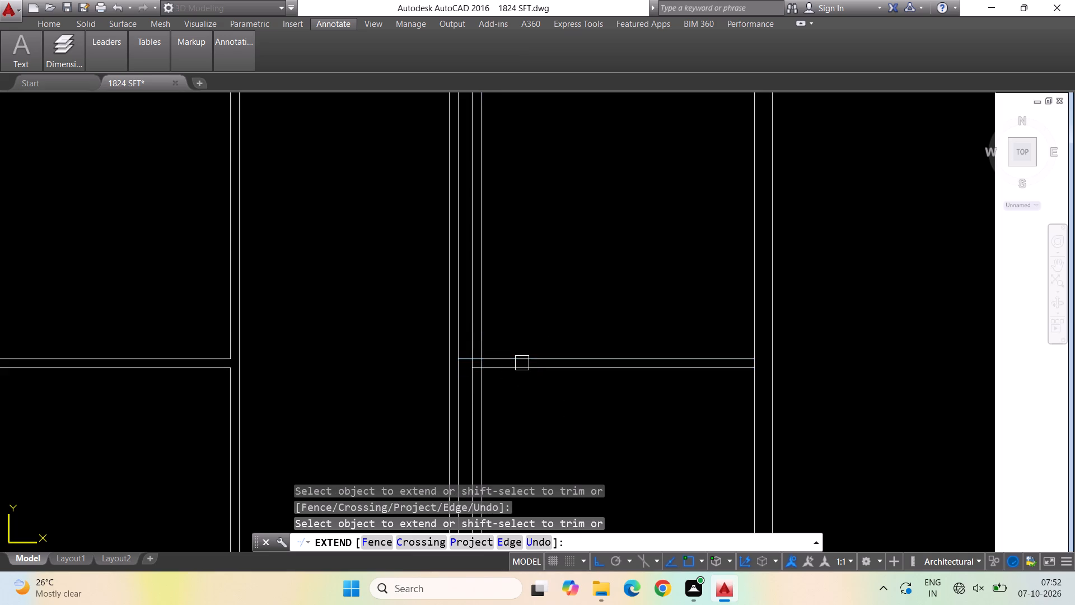
click(517, 360)
click(522, 371)
click(515, 373)
key(Escape)
key(Escape)
key(Escape)
key(Escape)
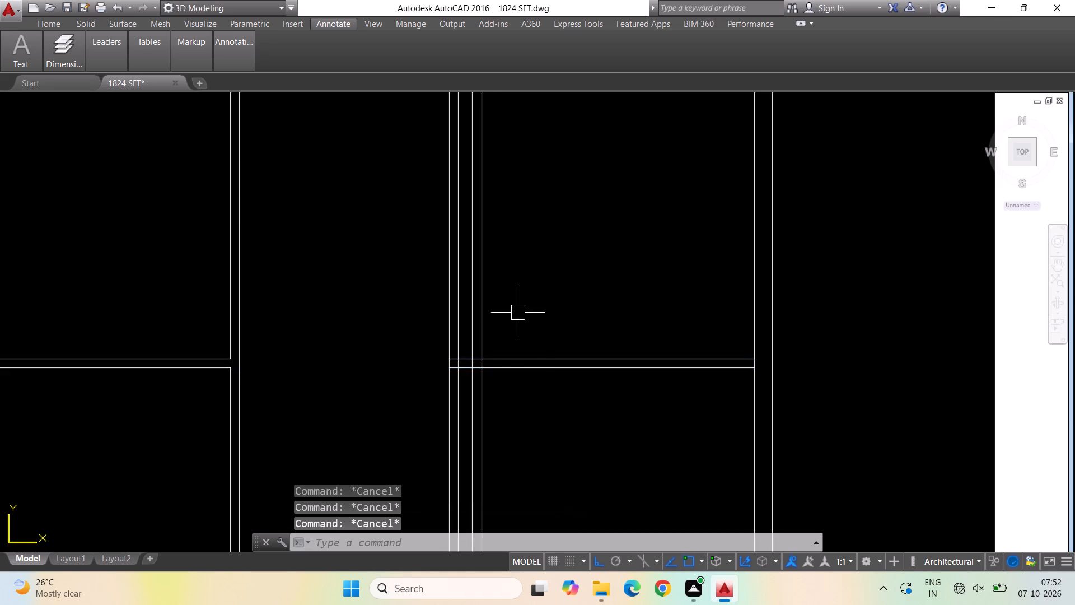
Delete the old vertical wall's lines beside the new wall, above and below the right bay's middle partition.
click(486, 308)
click(470, 308)
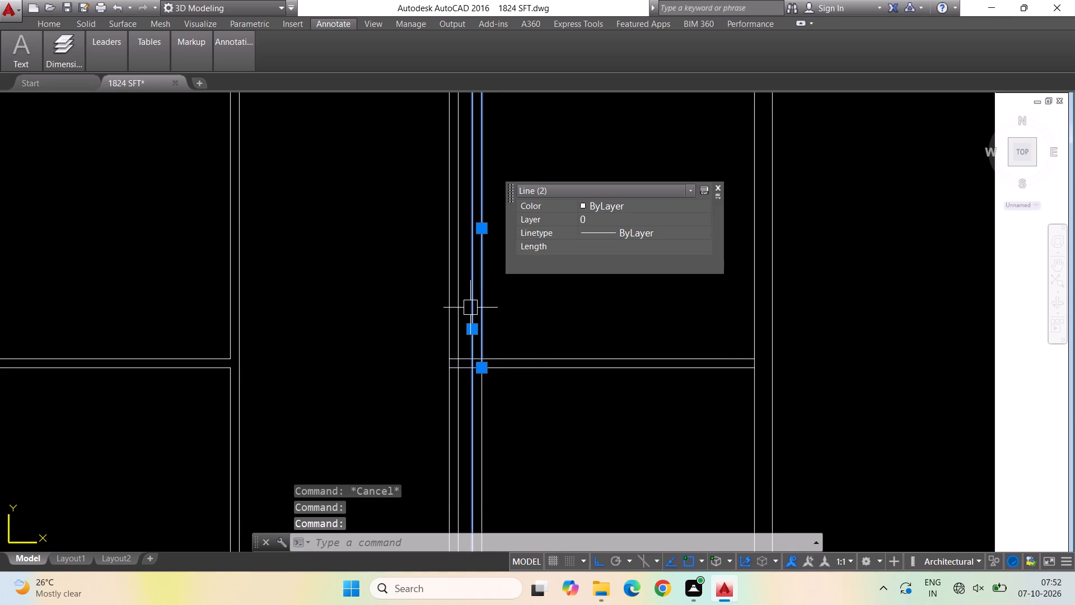
key(Delete)
click(490, 404)
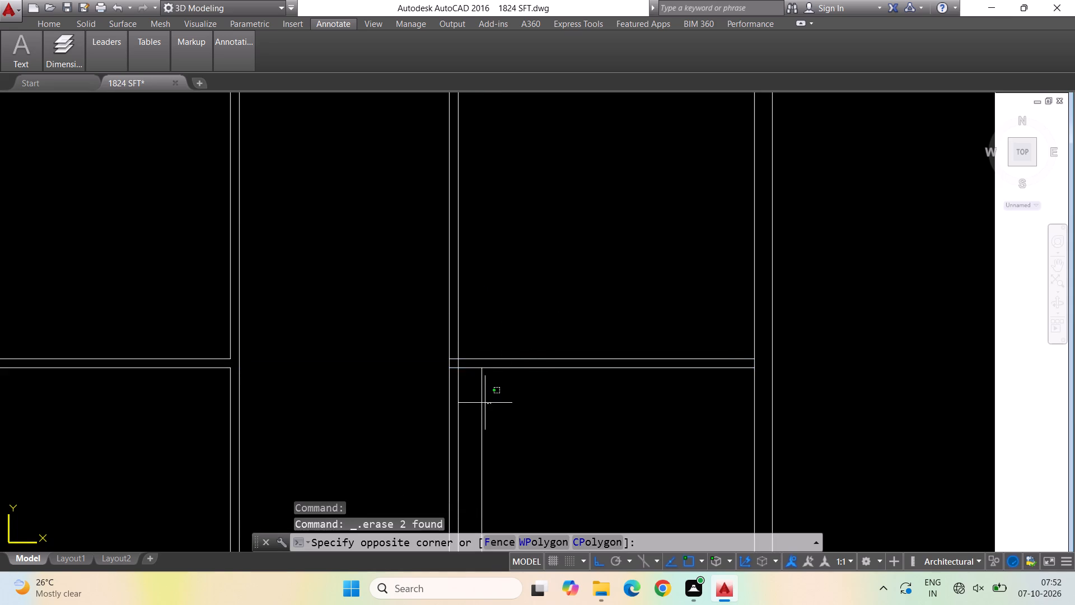
click(483, 403)
click(478, 403)
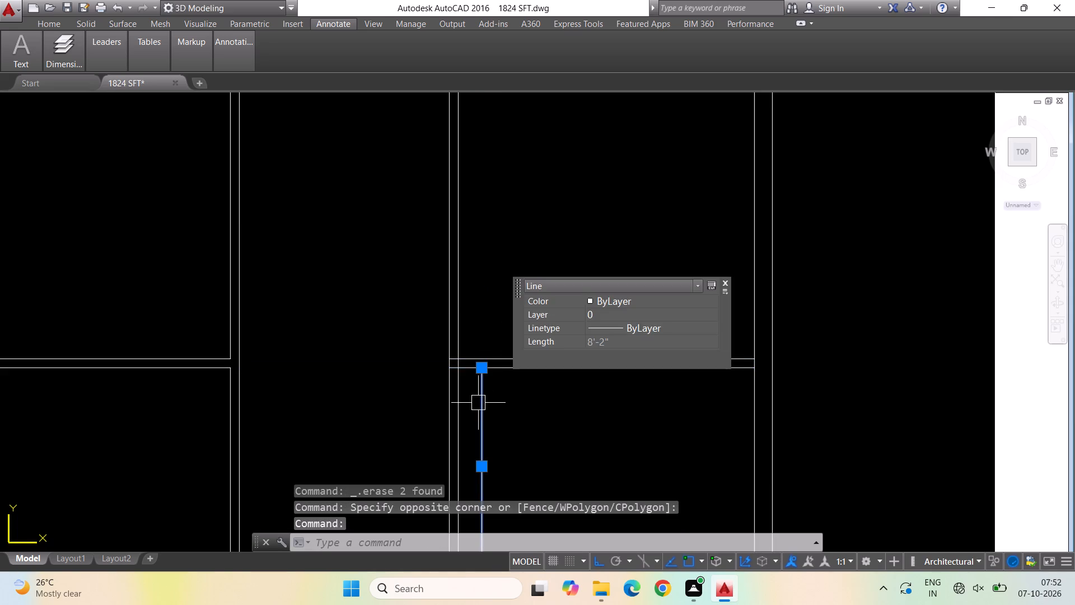
key(Delete)
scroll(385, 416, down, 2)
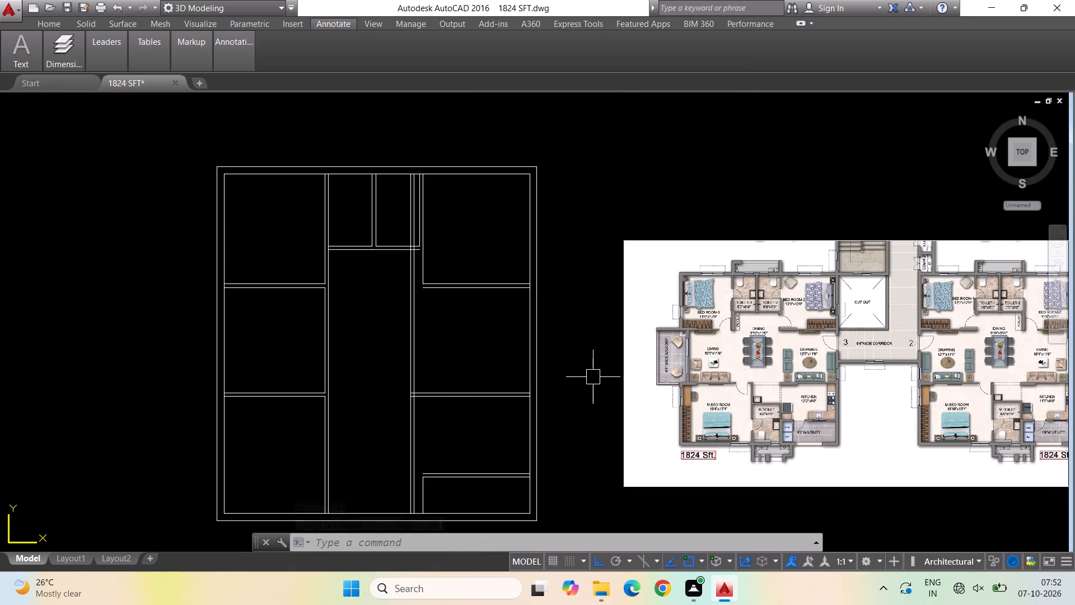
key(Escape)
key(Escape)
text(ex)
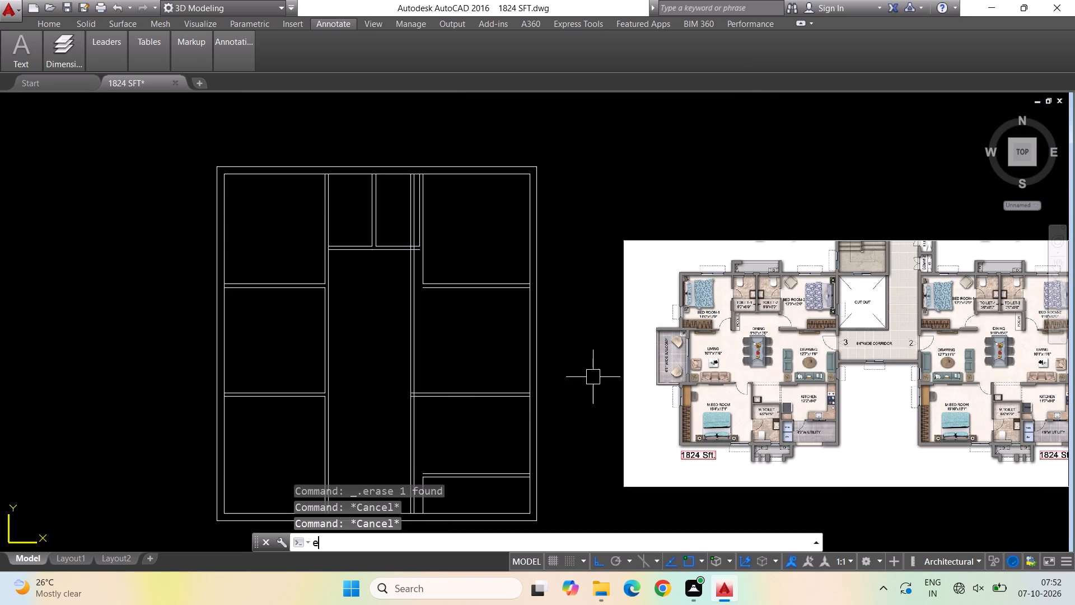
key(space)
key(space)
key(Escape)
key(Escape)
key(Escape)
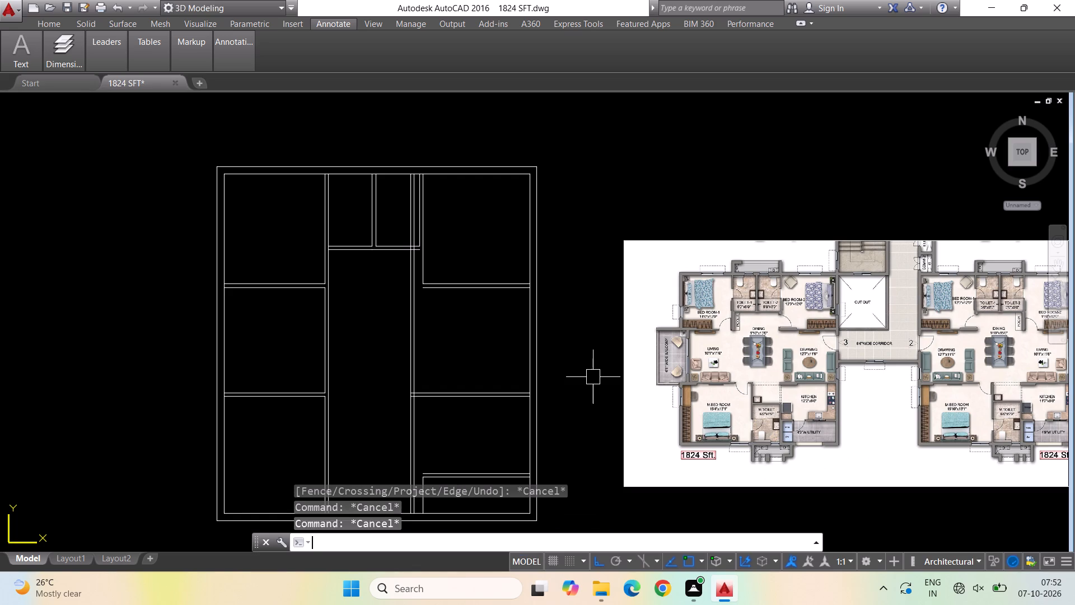
Extend both lines of the upper-right bedroom's lower partition to the near face of the new vertical wall.
text(ex)
key(space)
key(space)
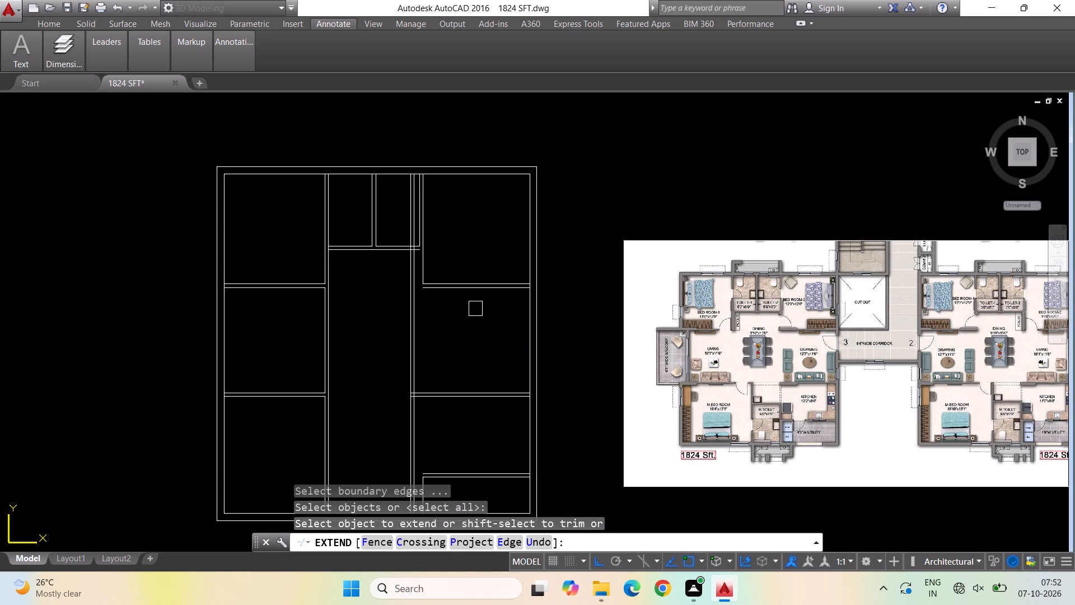
click(452, 293)
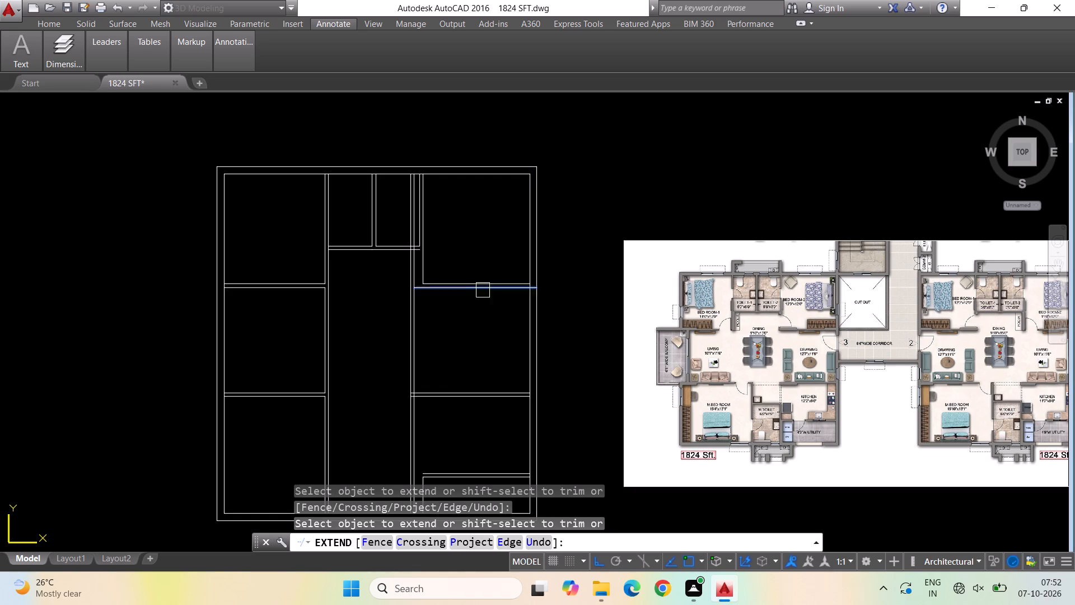
click(465, 287)
Extend both lines of the right bay's lowest partition, above the utility, to the far face of the new vertical wall.
scroll(485, 328, down, 2)
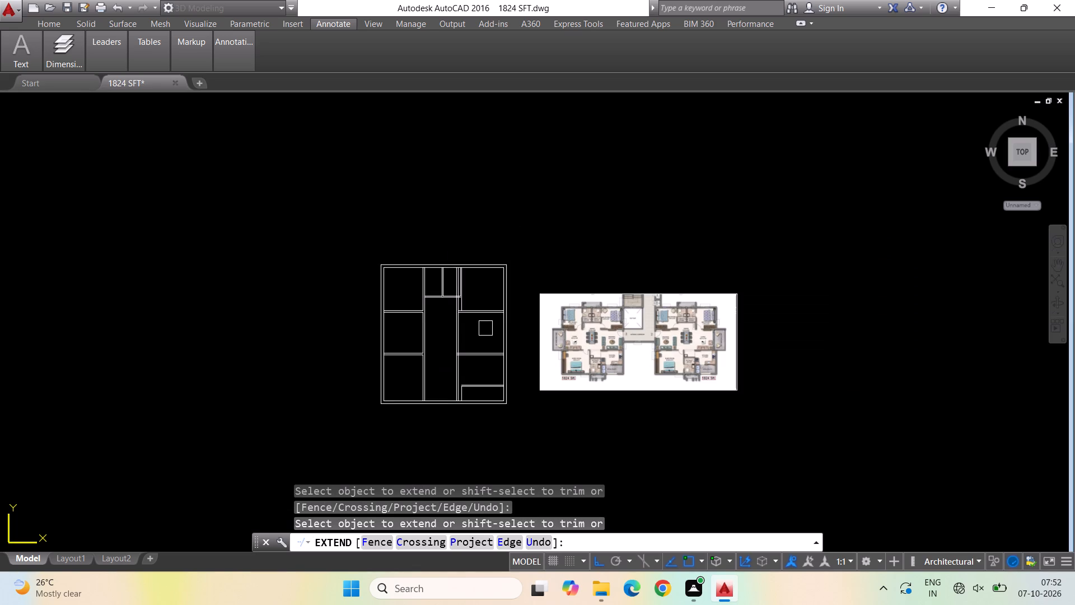
scroll(482, 381, up, 2)
click(476, 389)
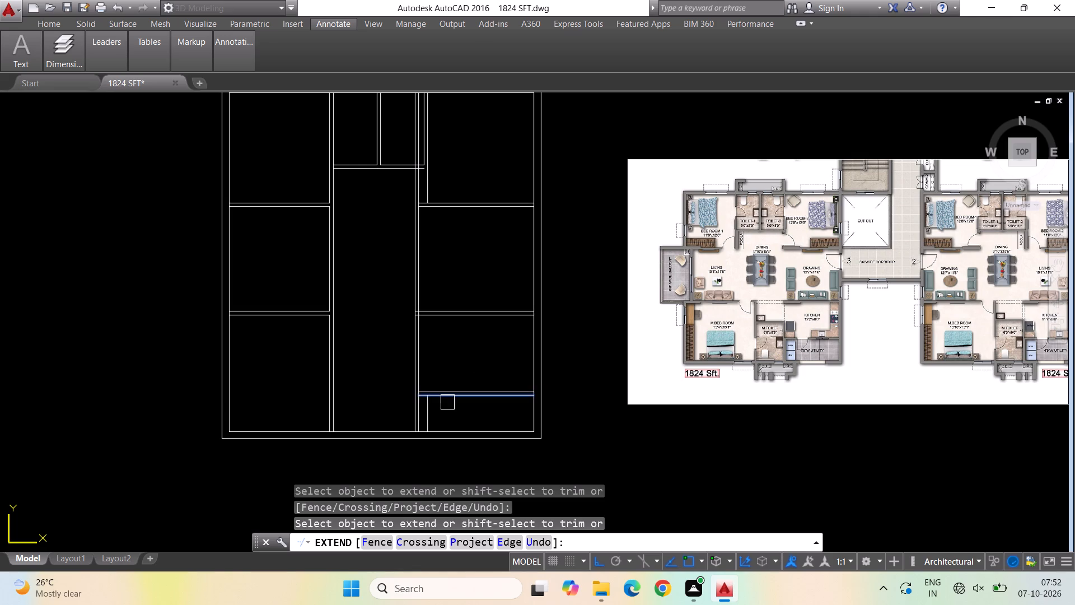
click(447, 402)
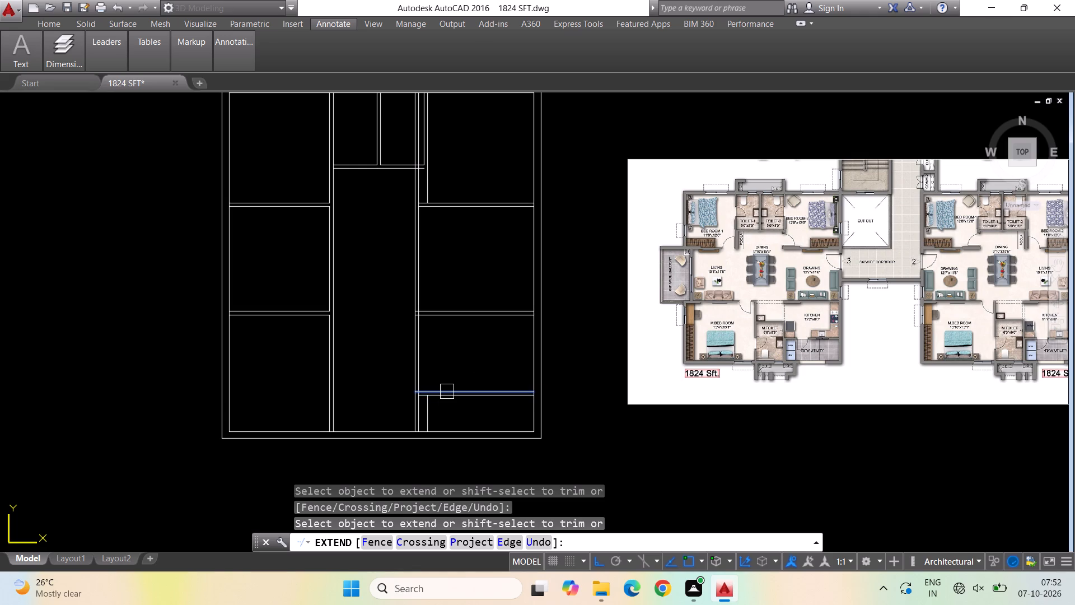
click(447, 392)
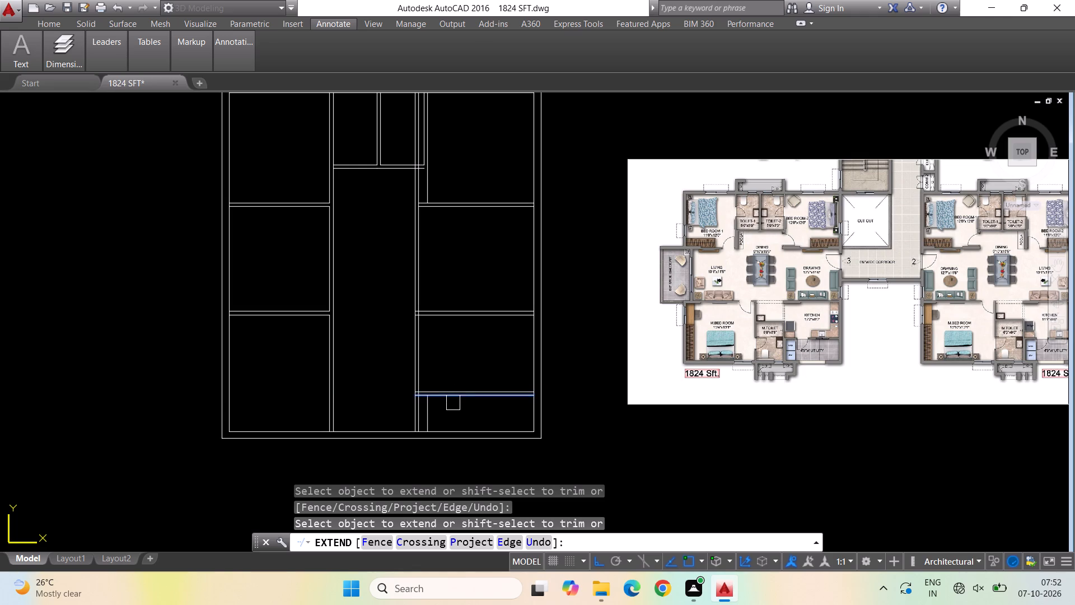
click(453, 403)
key(Escape)
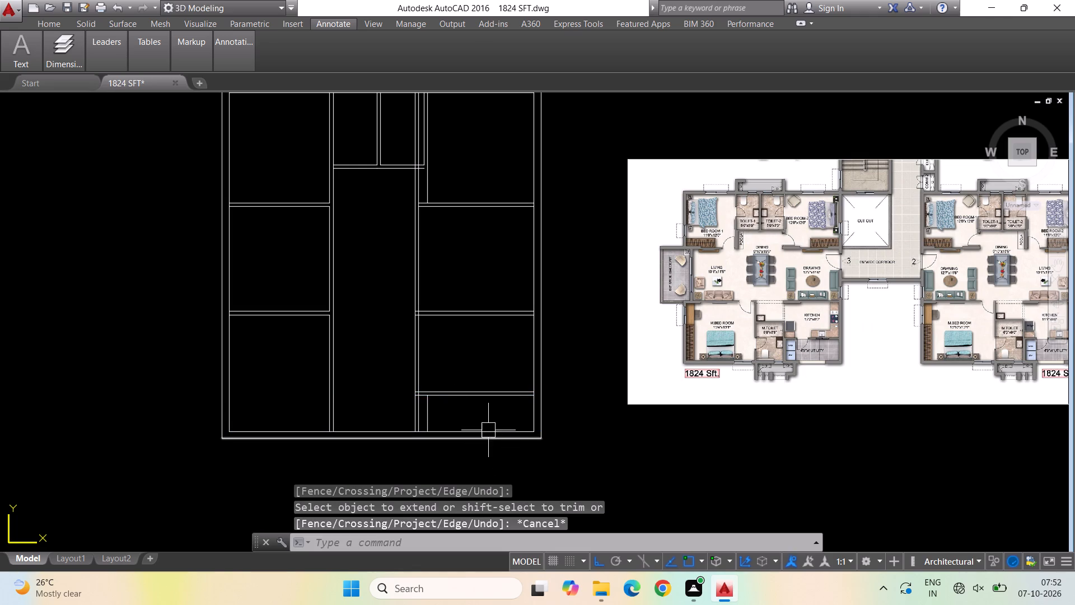
Trim the new vertical wall's two lines inside the right toilet, above the toilets' lower partition.
scroll(557, 400, down, 1)
scroll(513, 255, up, 2)
key(Escape)
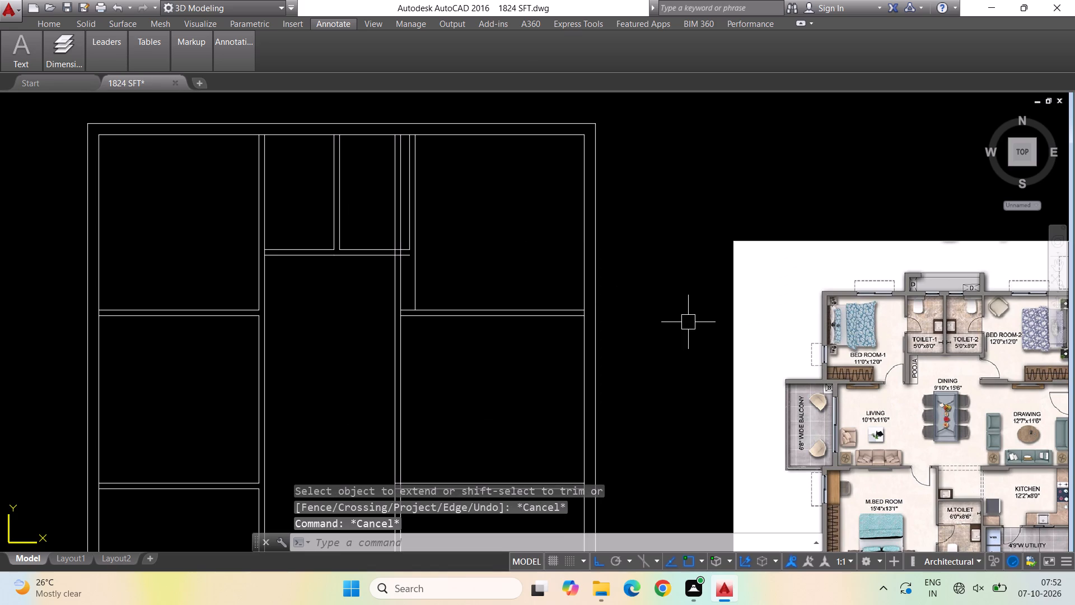
key(Escape)
key(t)
key(r)
key(Return)
key(Return)
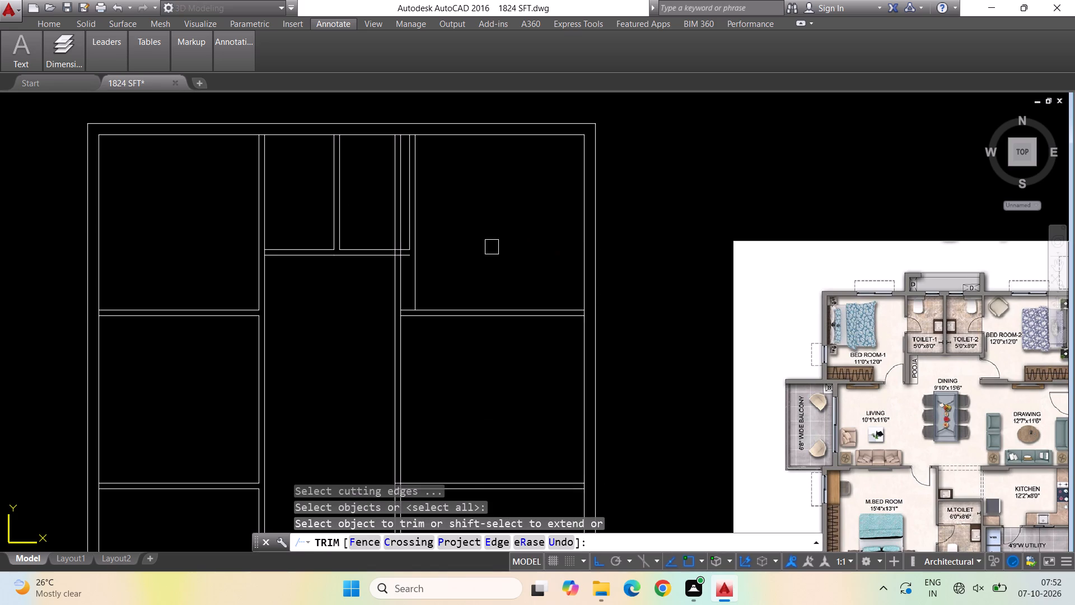
click(391, 228)
click(396, 228)
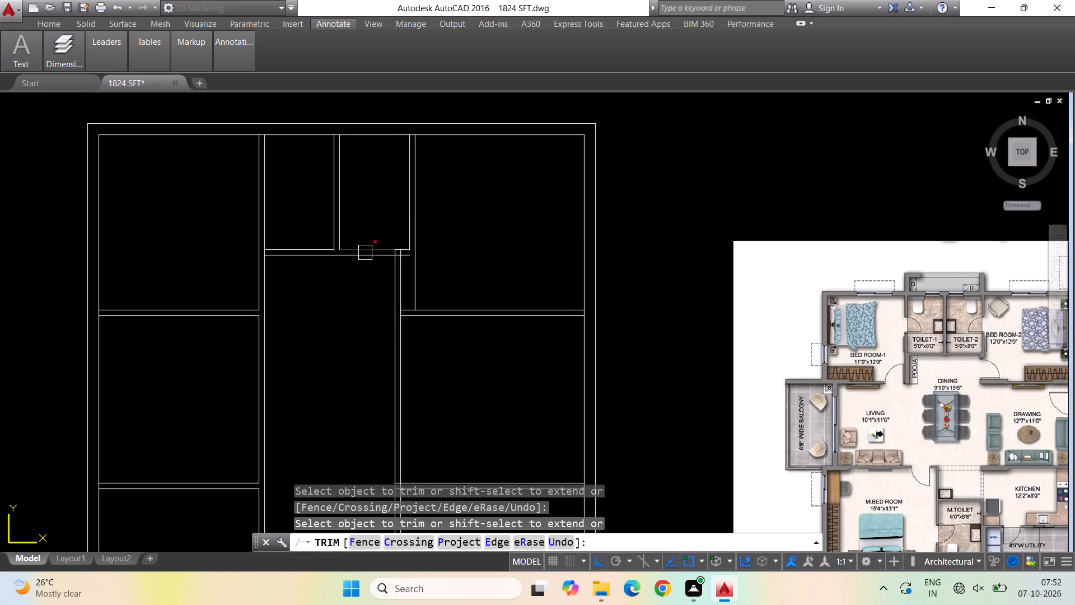
key(Escape)
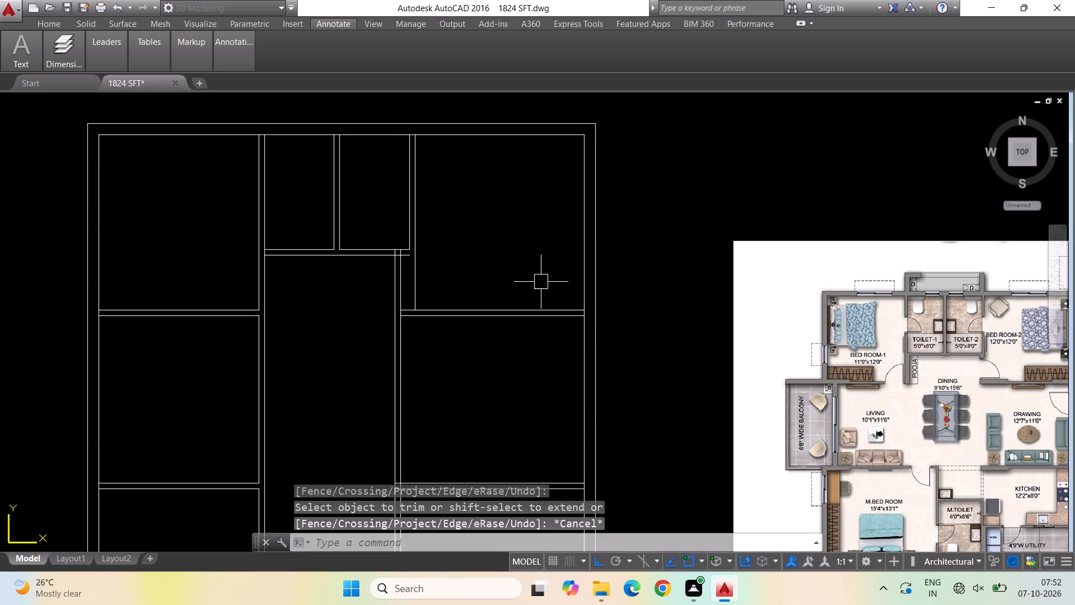
key(Escape)
Extend the upper-right bedroom's lower partition lines across to the far face of the new vertical wall.
text(ex)
key(space)
key(space)
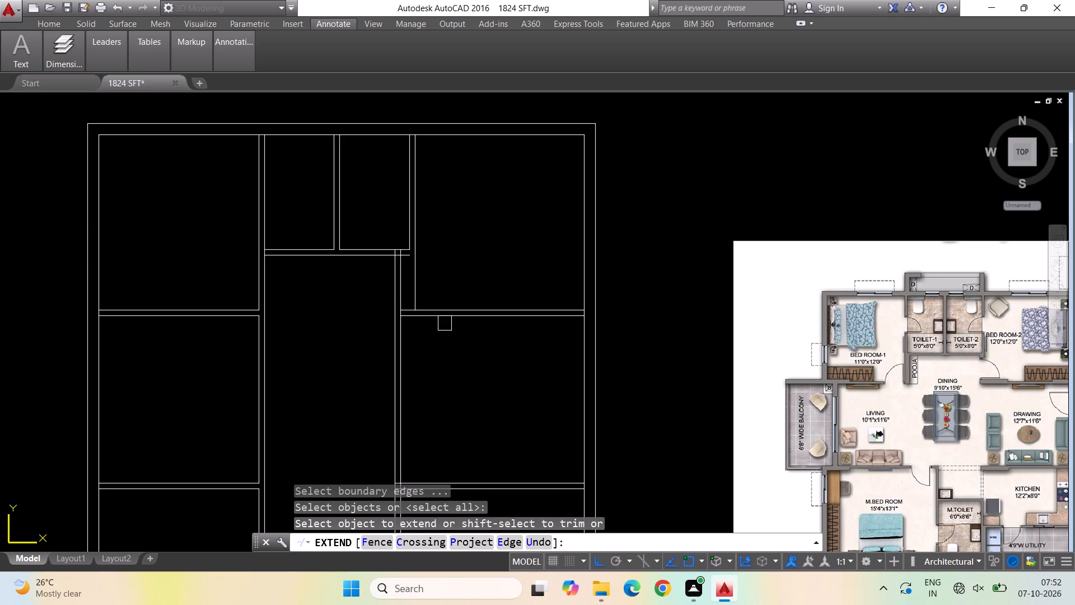
click(441, 321)
click(438, 312)
key(Escape)
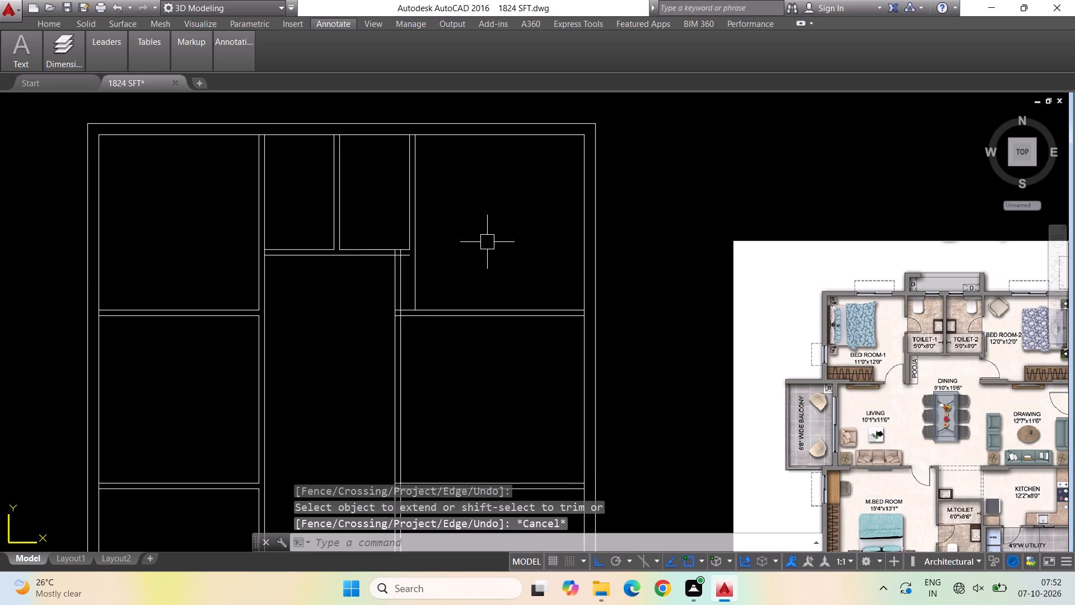
key(Escape)
key(Escape)
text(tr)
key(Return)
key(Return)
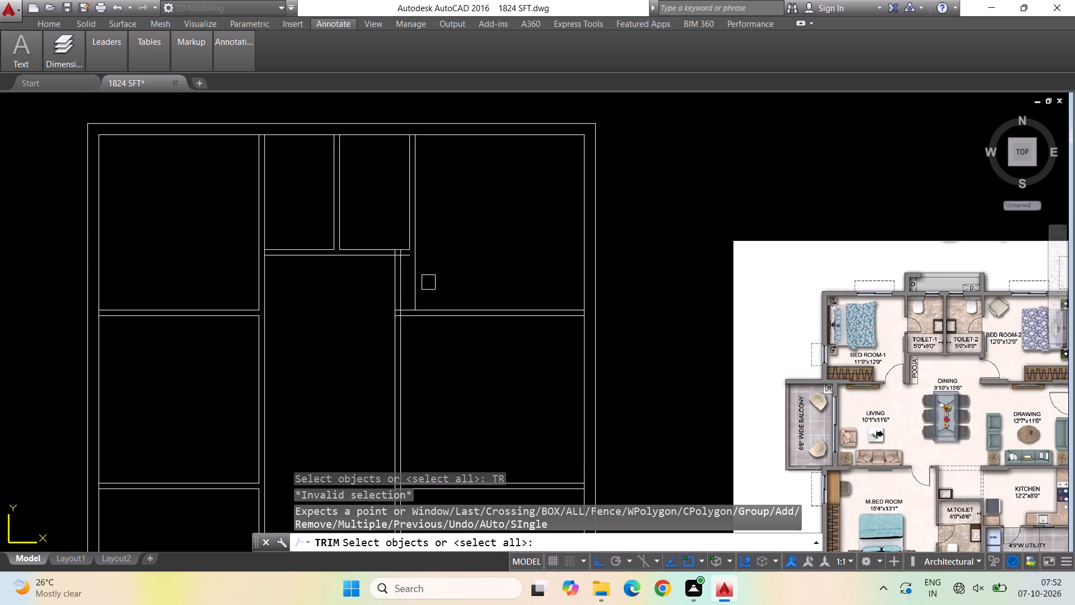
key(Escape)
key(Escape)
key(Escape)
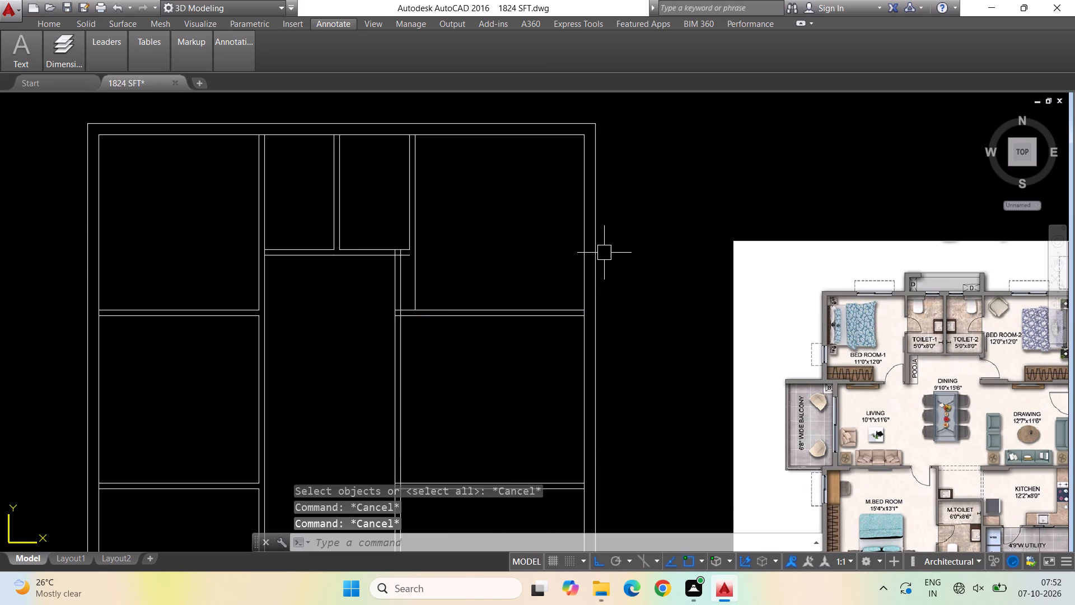
Trim the new vertical wall's two lines between the toilets' lower partition and the upper-right bedroom's lower partition.
text(tr)
key(Return)
key(Return)
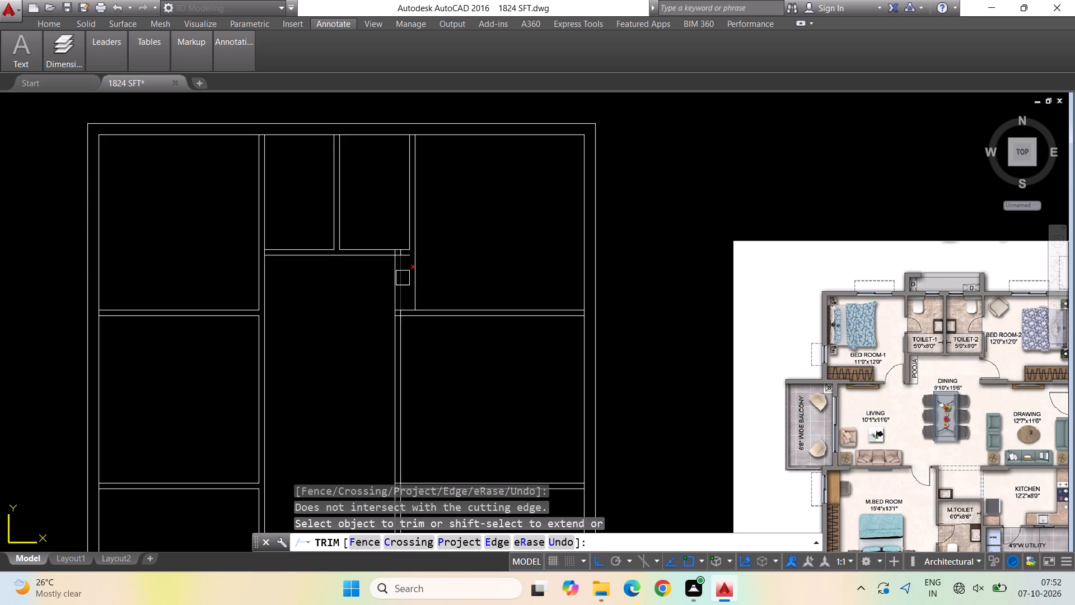
click(399, 278)
click(395, 278)
key(Escape)
Delete the two short vertical line stubs left inside the toilets' lower partition.
scroll(394, 277, up, 3)
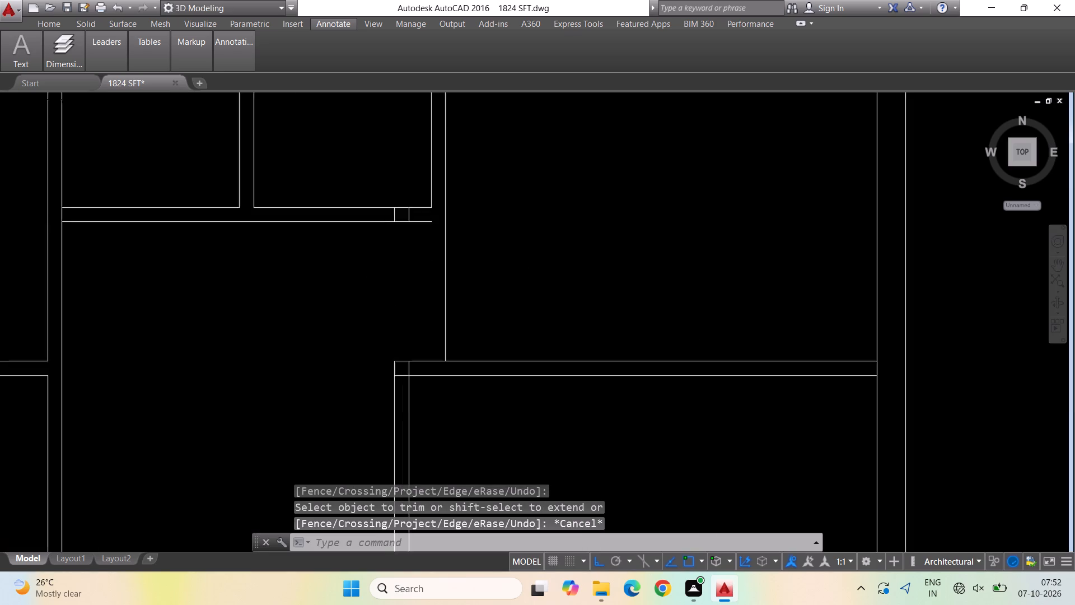
scroll(391, 180, up, 2)
click(392, 178)
click(455, 175)
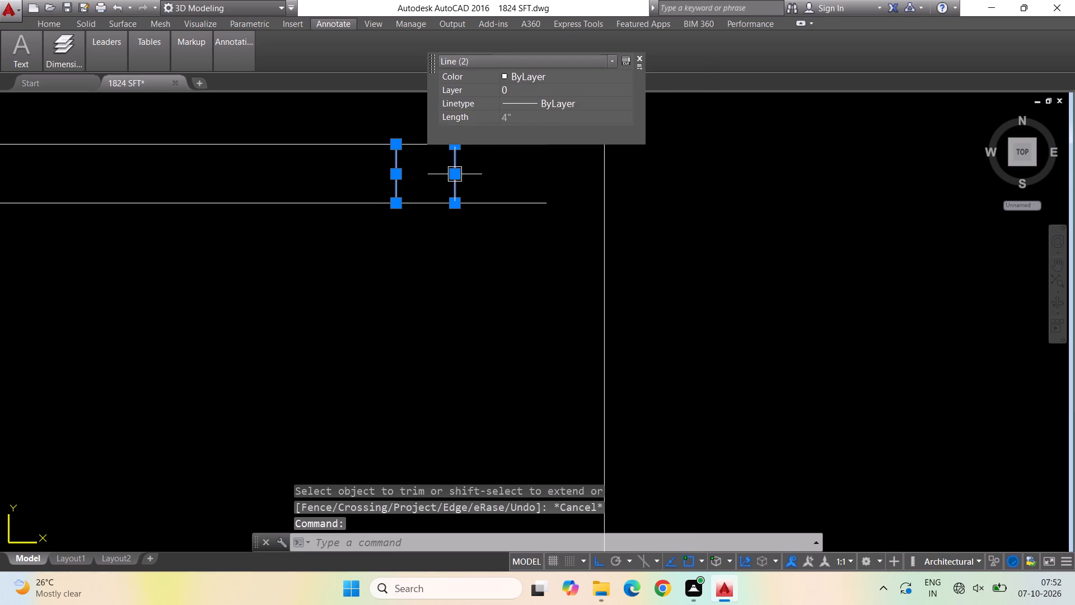
key(Delete)
Extend the toilets' lower partition to the right toilet wall's outer face, and that wall's inner line down to the upper-right bedroom's lower partition.
scroll(453, 308, down, 2)
scroll(573, 332, down, 1)
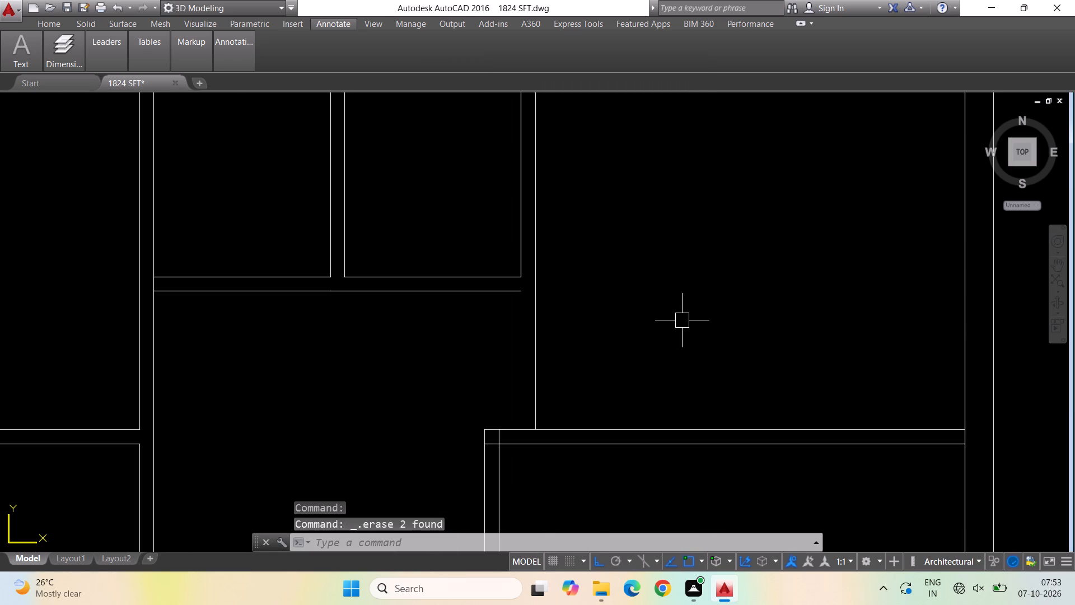
key(Escape)
key(e)
text(x)
key(space)
key(space)
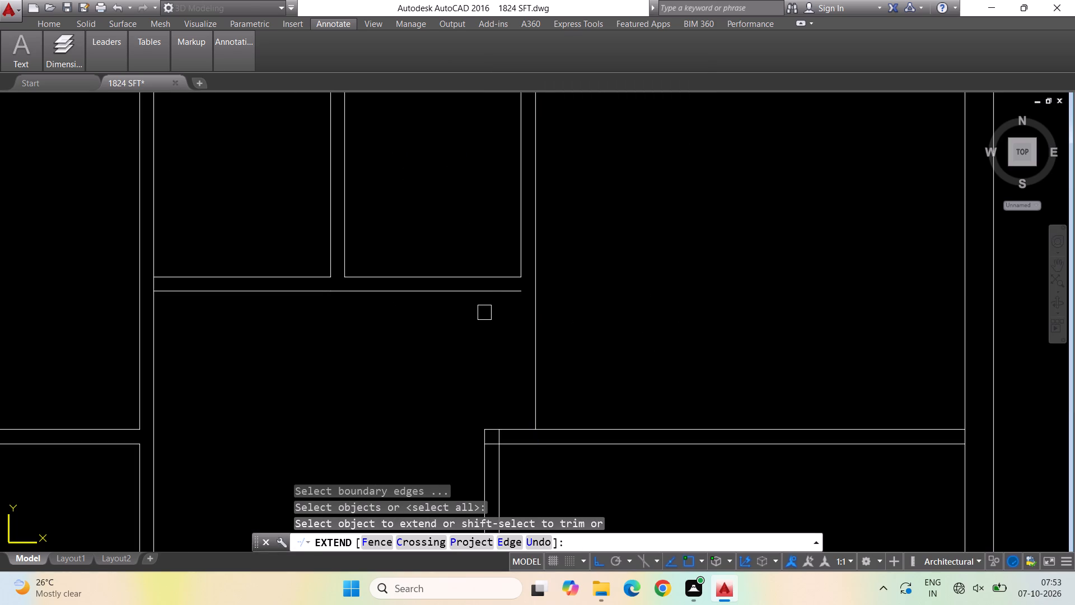
click(492, 296)
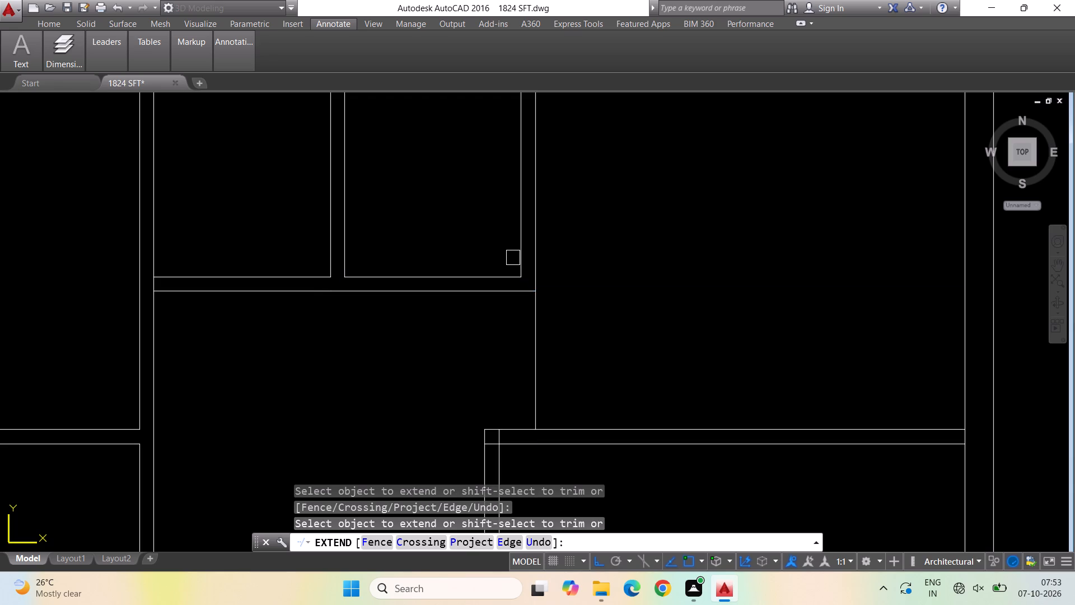
click(515, 258)
click(518, 266)
click(493, 276)
key(Escape)
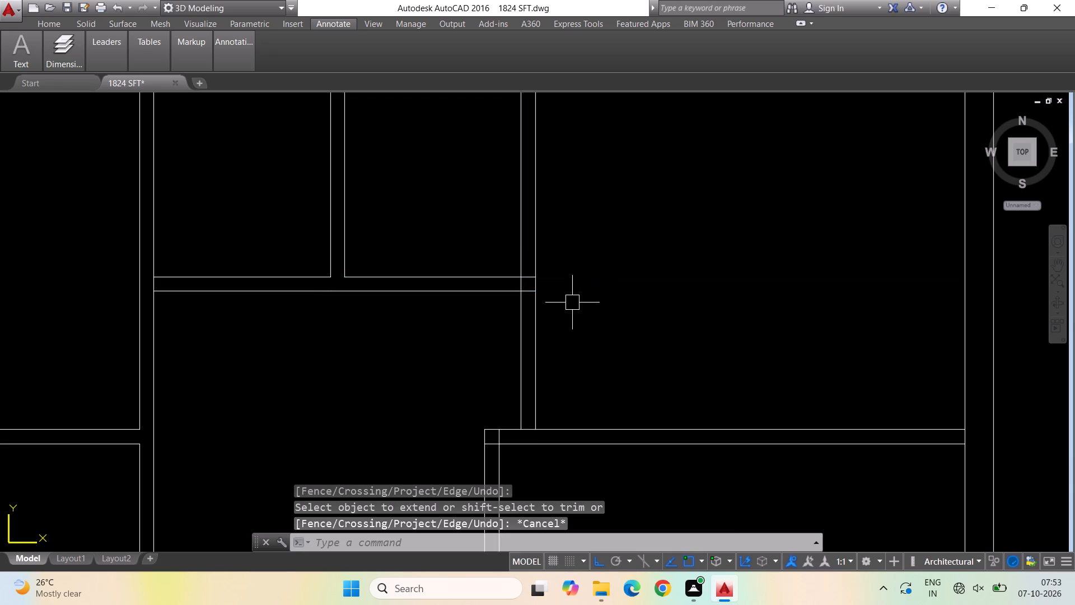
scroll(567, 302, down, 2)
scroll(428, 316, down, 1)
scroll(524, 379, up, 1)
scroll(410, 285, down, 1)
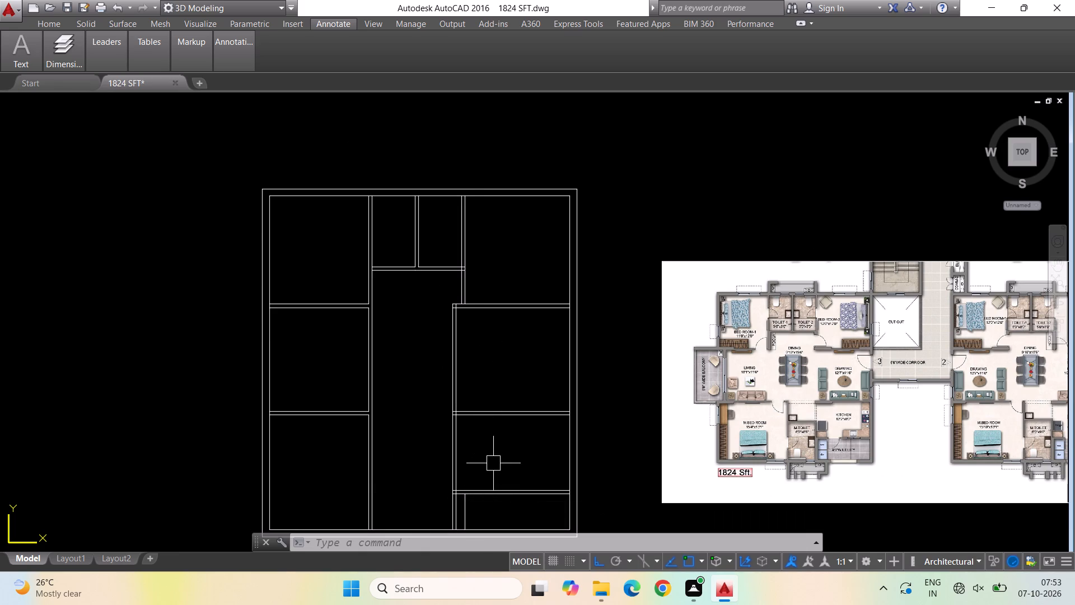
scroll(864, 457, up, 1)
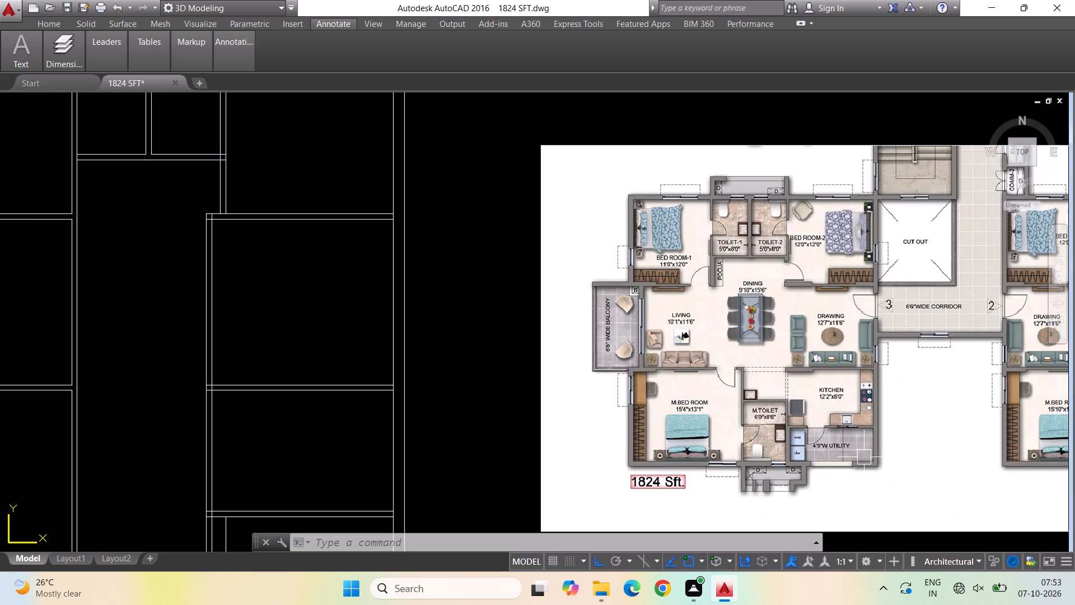
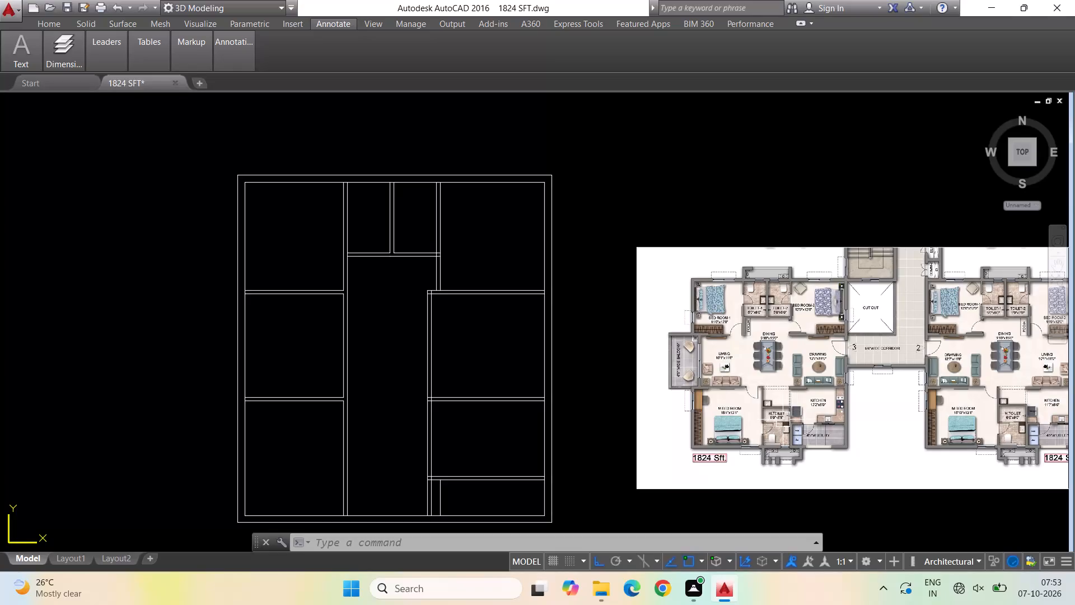
Examine the reference plan's dining, living and drawing room sizes against the drafted walls.
scroll(789, 416, up, 1)
scroll(715, 380, down, 1)
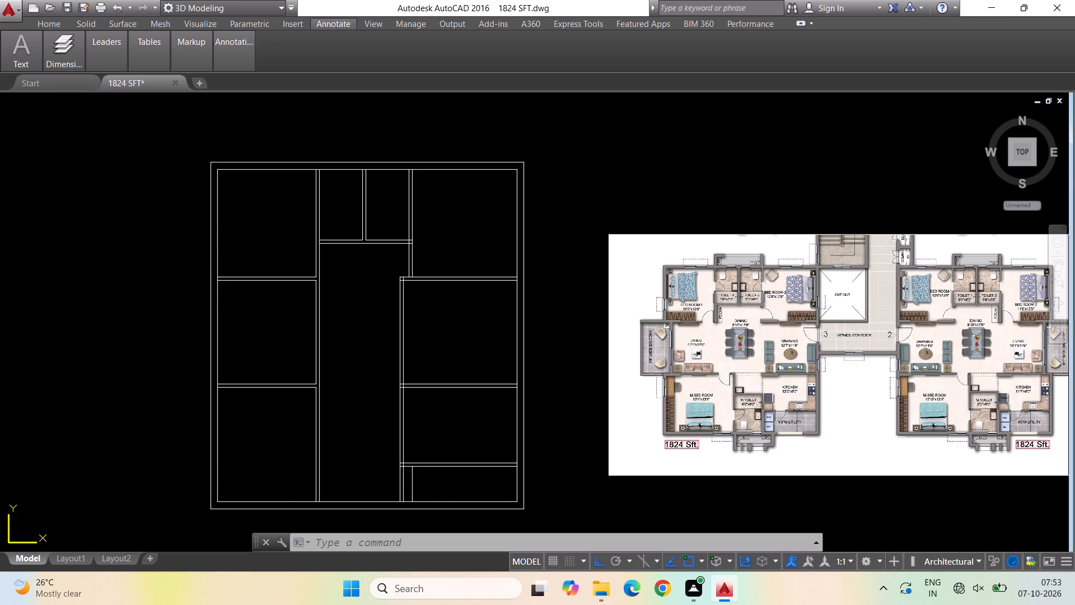
scroll(787, 418, up, 2)
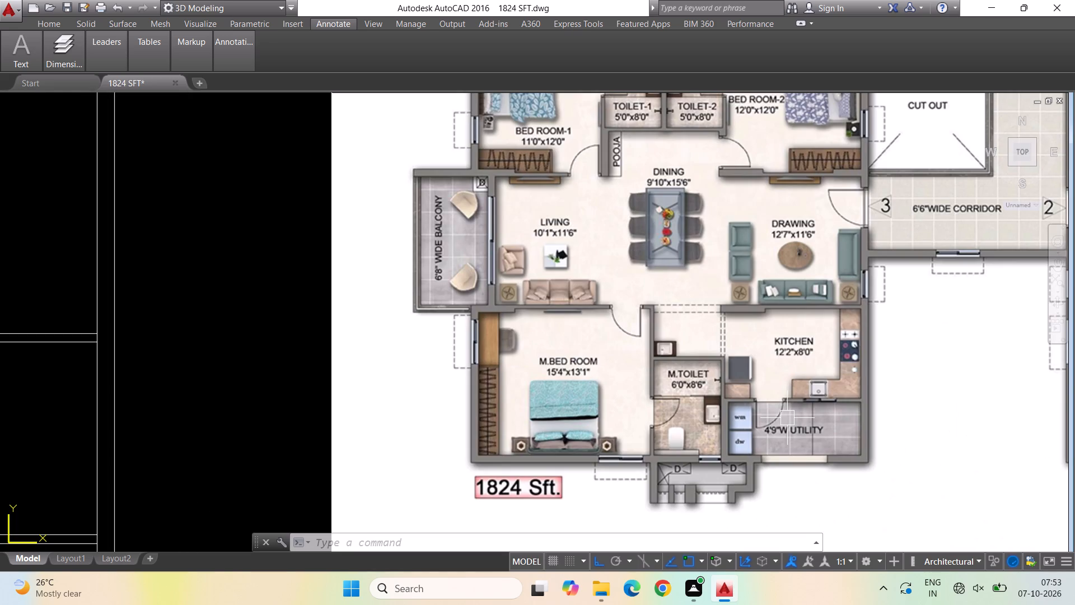
scroll(787, 418, down, 1)
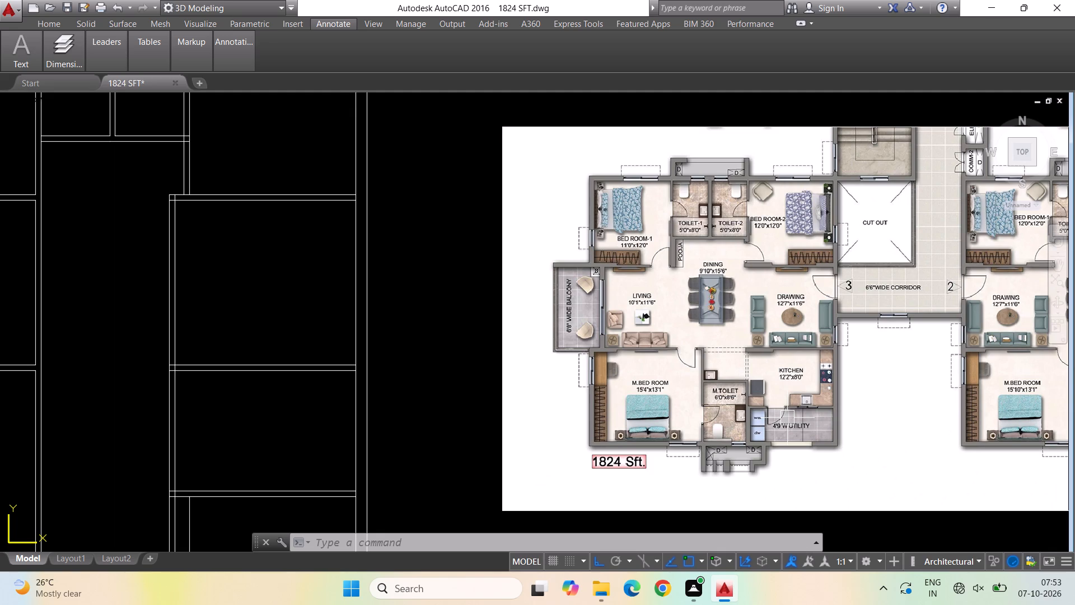
scroll(787, 418, down, 1)
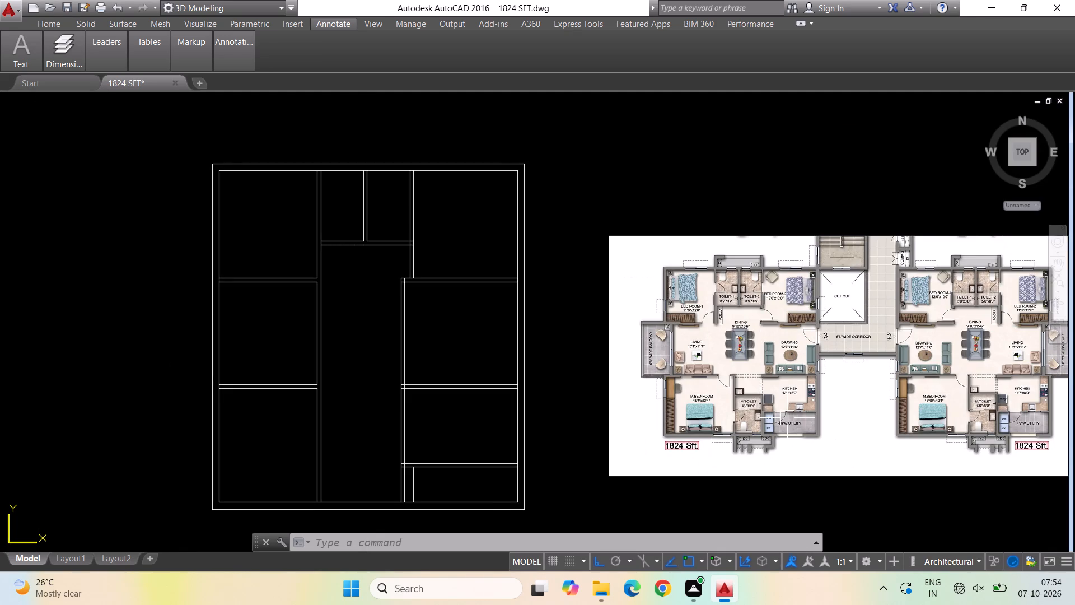
scroll(787, 418, up, 1)
scroll(787, 418, down, 1)
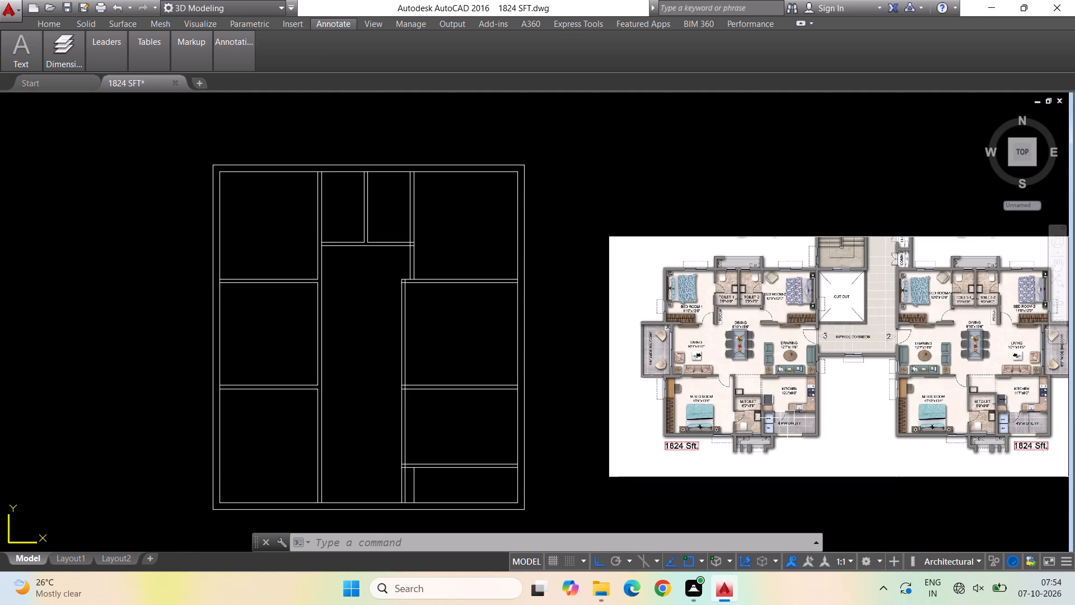
scroll(770, 373, up, 2)
scroll(770, 373, down, 3)
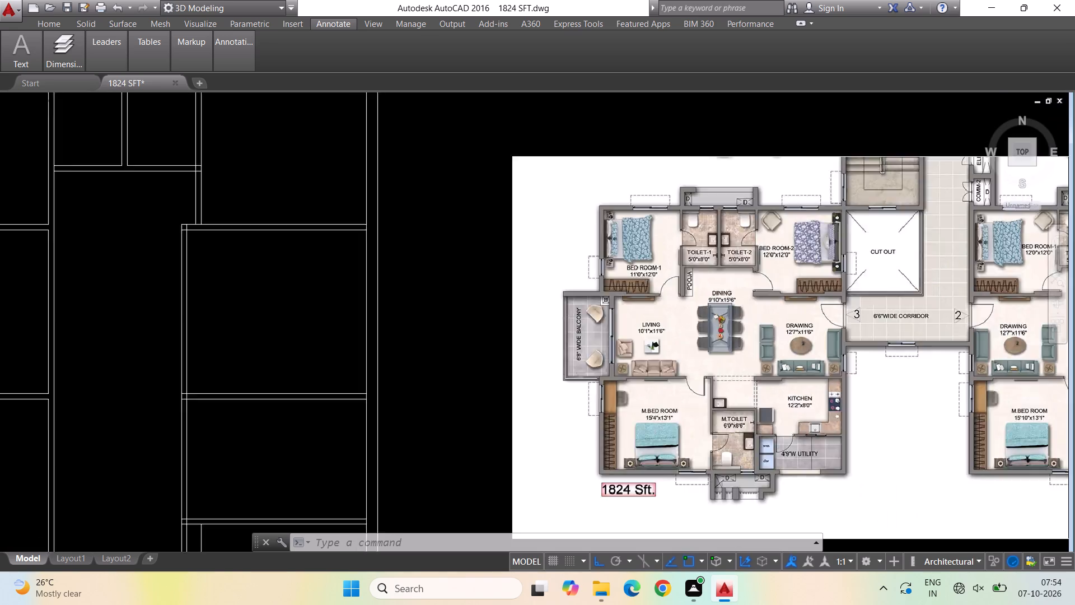
Offset the drawing room wall's dining-side line 9'10" toward the living room.
key(Escape)
key(Escape)
key(o)
key(Return)
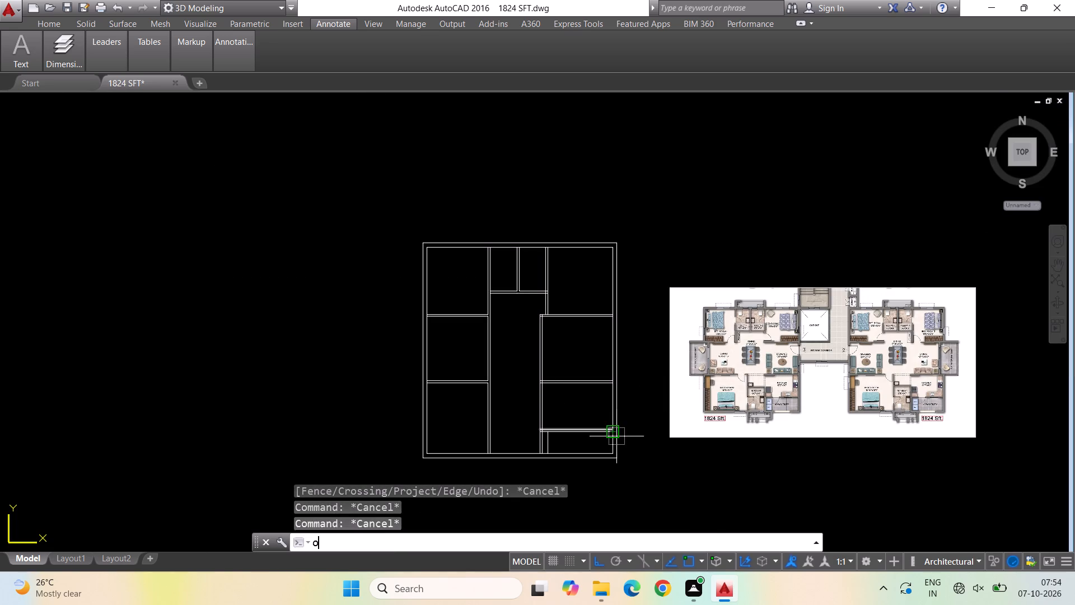
text(9')
text(10")
key(Return)
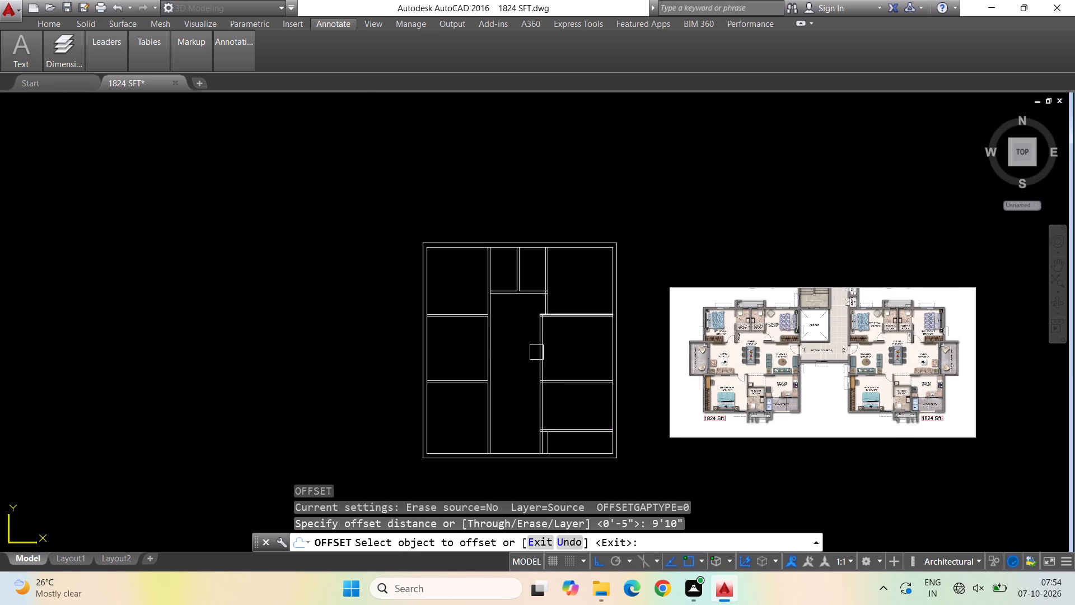
scroll(537, 359, up, 2)
click(537, 348)
click(483, 350)
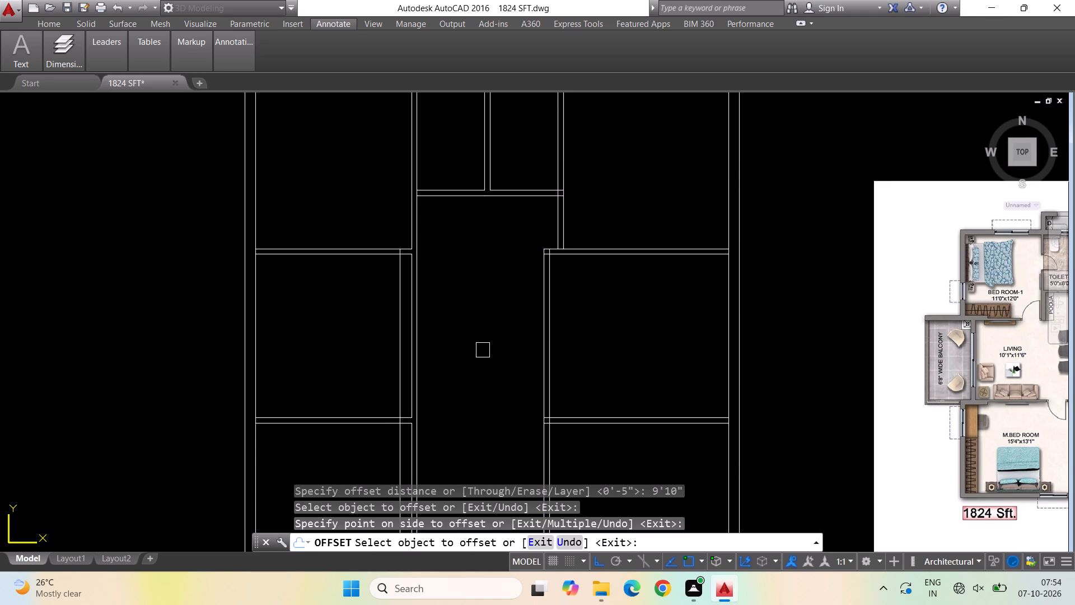
key(space)
key(space)
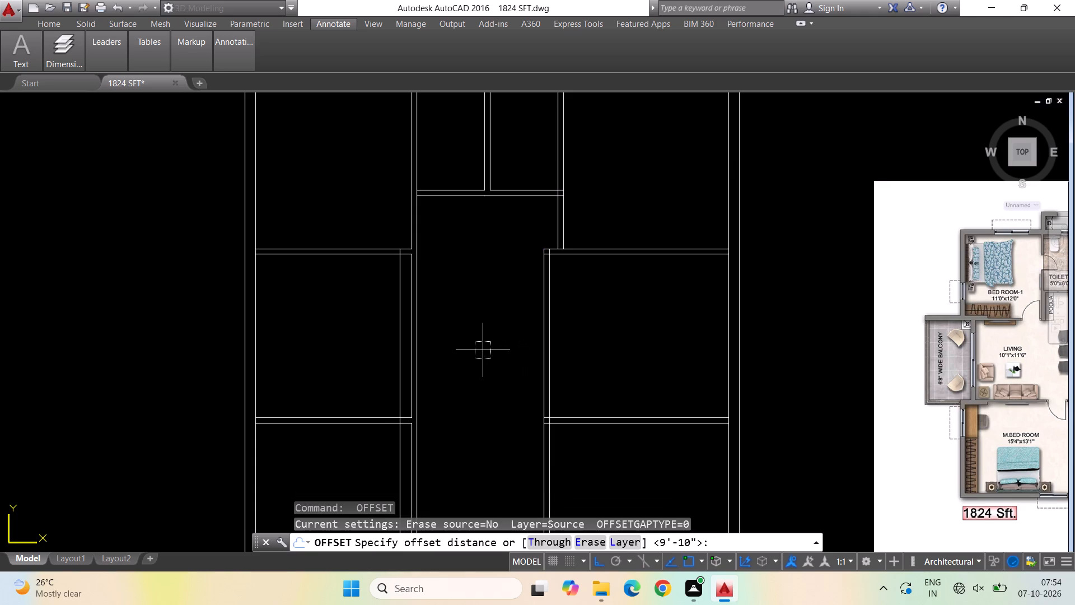
key(Escape)
key(Escape)
key(Escape)
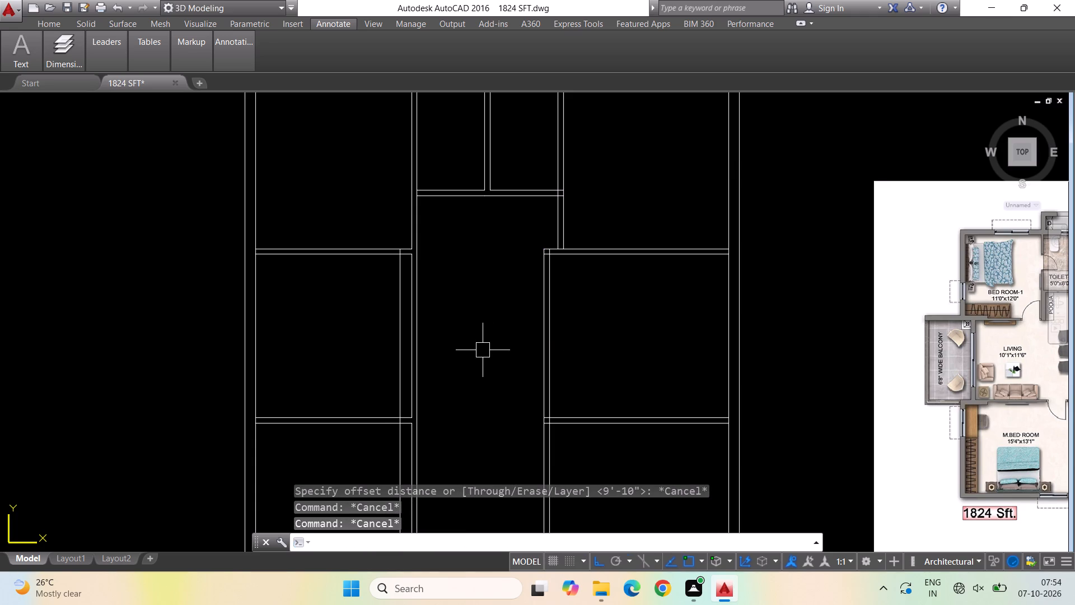
Extend the left rooms' two horizontal partitions to the old vertical wall's dining-side face, and that wall's inner line through both partitions.
text(ex)
key(space)
key(space)
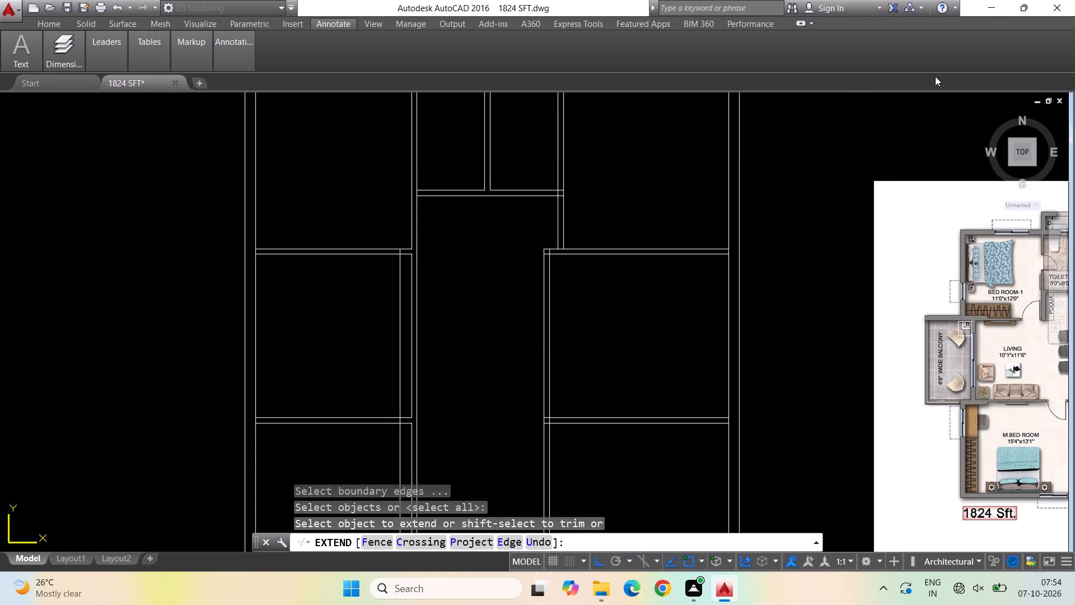
click(387, 246)
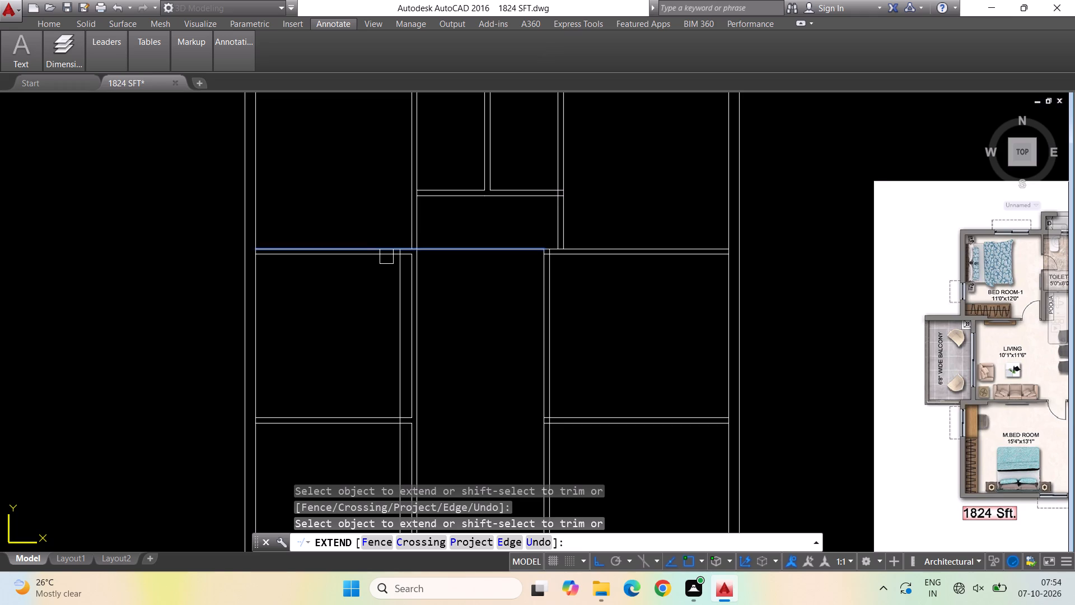
click(386, 257)
click(413, 232)
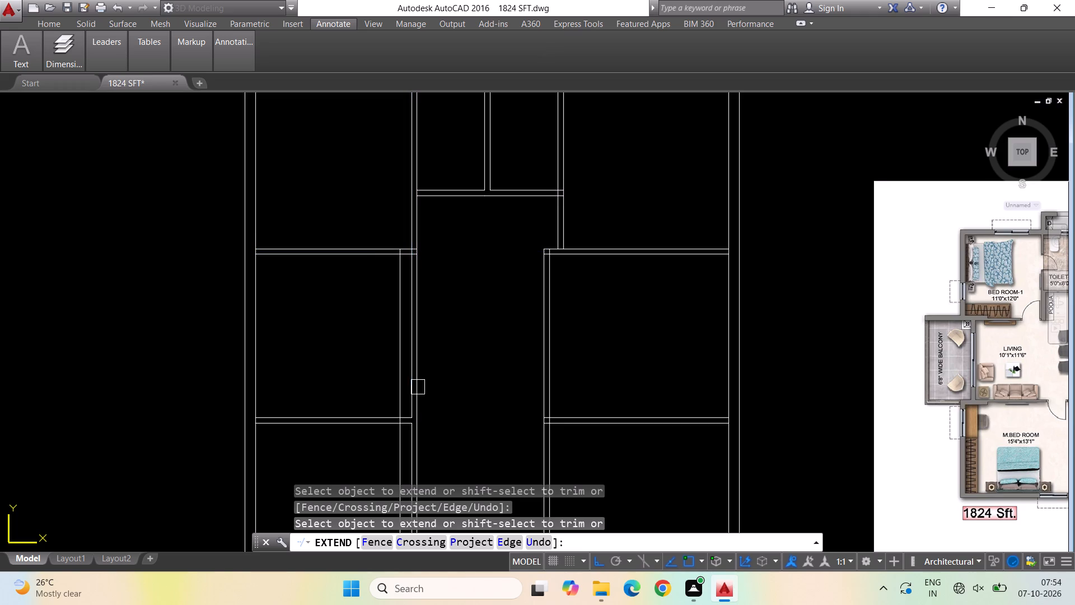
click(415, 402)
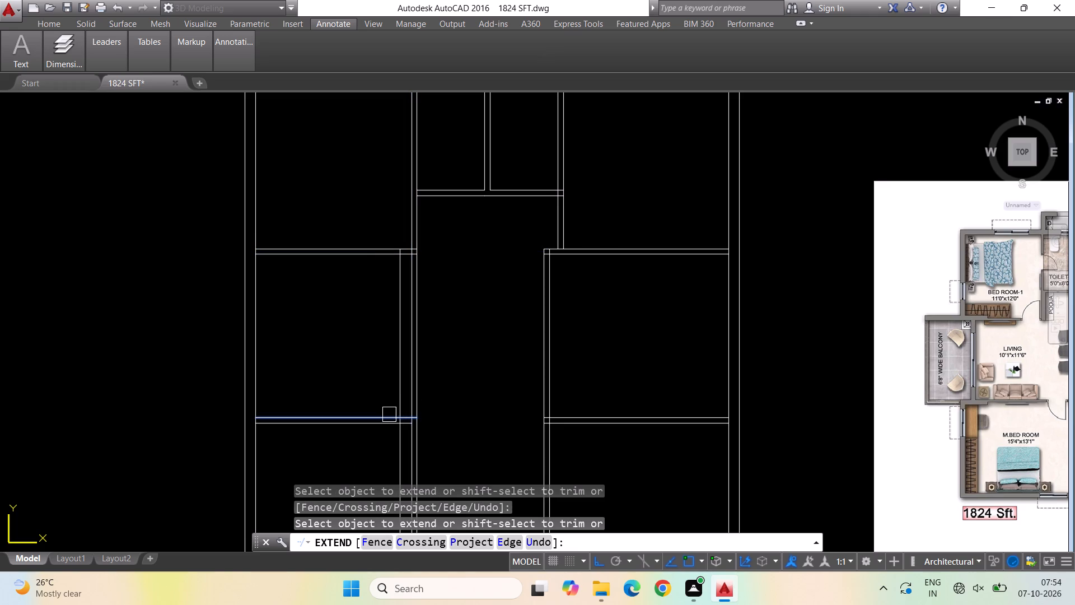
click(389, 415)
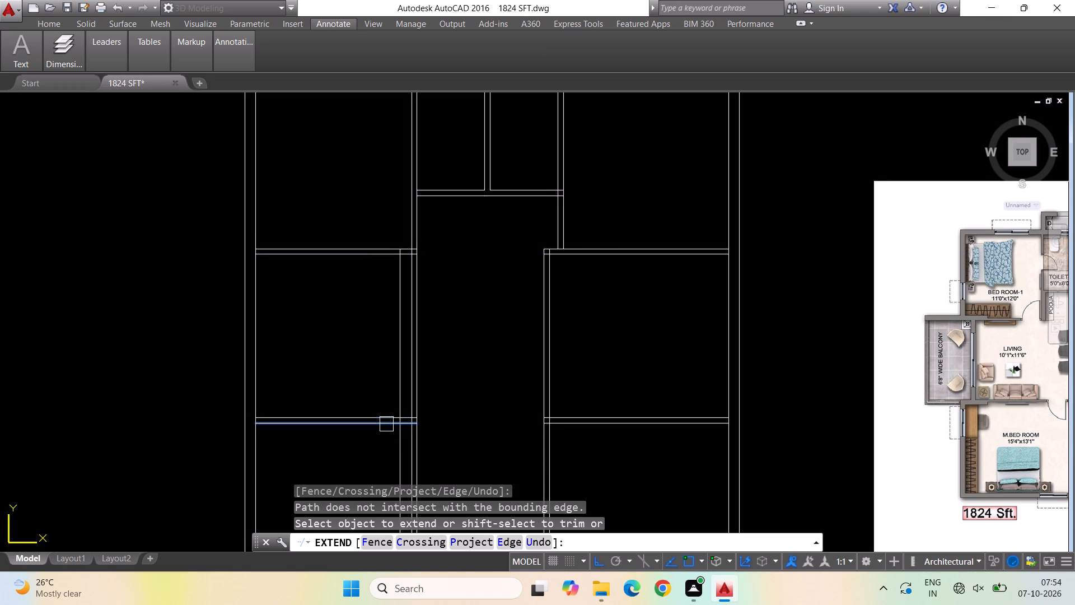
click(390, 427)
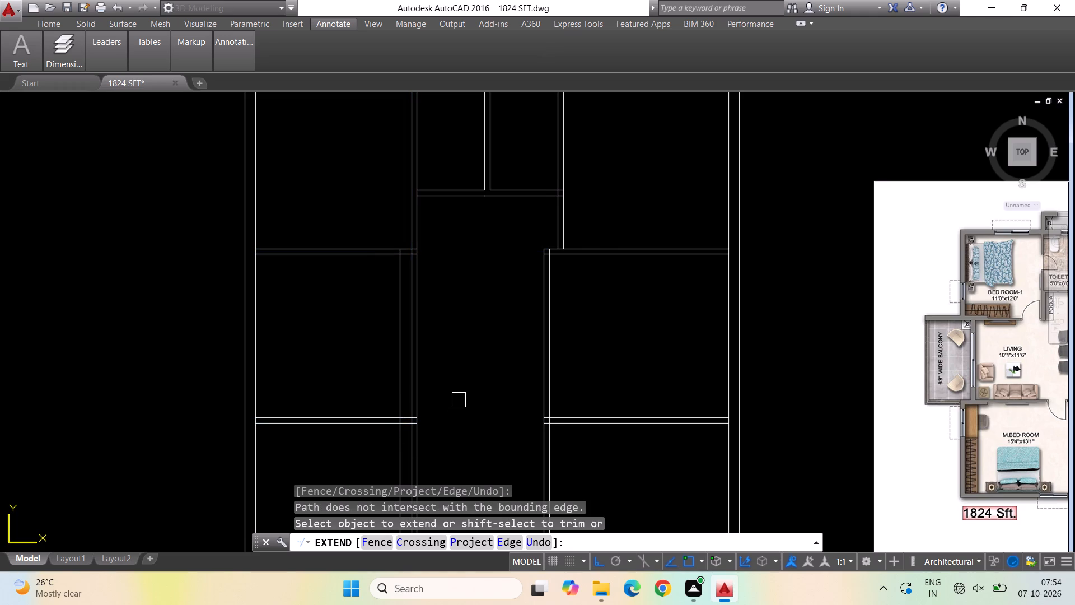
key(Escape)
key(Escape)
key(Escape)
key(Escape)
Remove the old left vertical wall's two lines from the upper-left bedroom's lower partition down to the bottom outer wall.
text(tr)
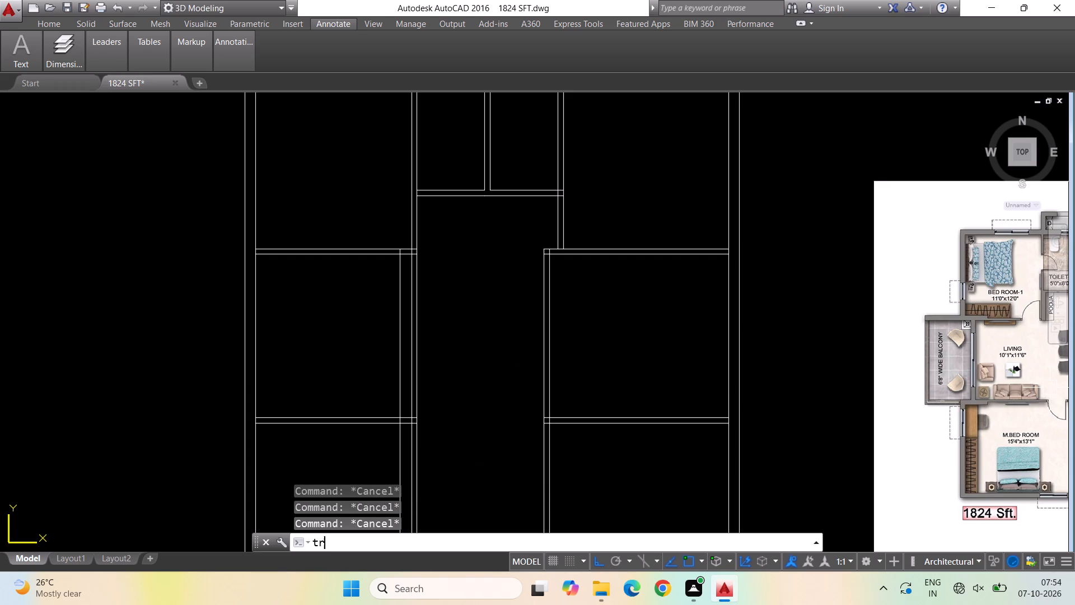
key(Return)
key(Return)
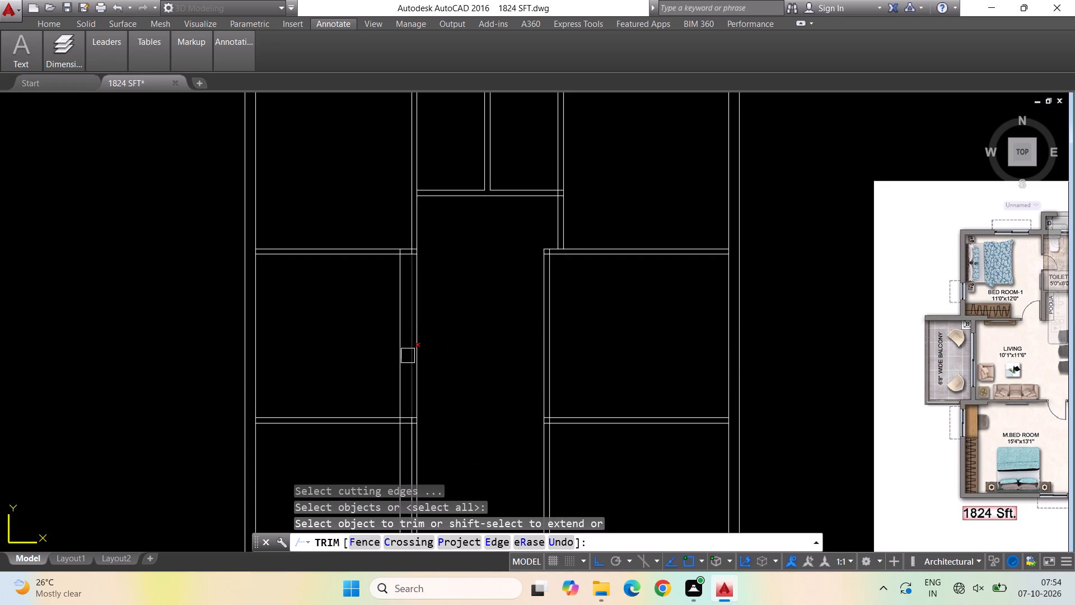
click(414, 306)
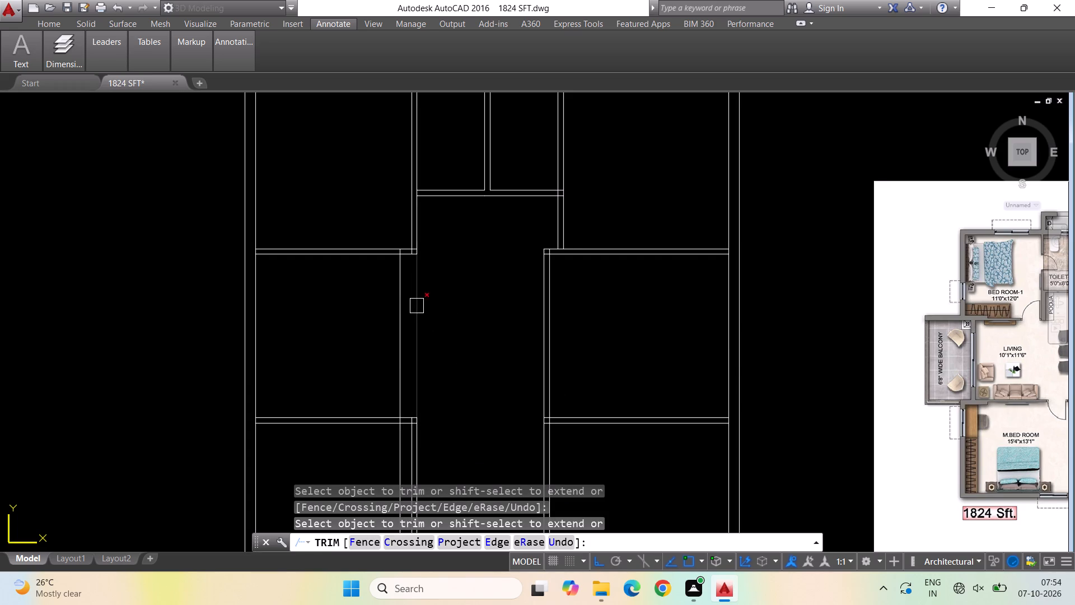
click(417, 306)
scroll(423, 302, down, 2)
scroll(431, 380, up, 2)
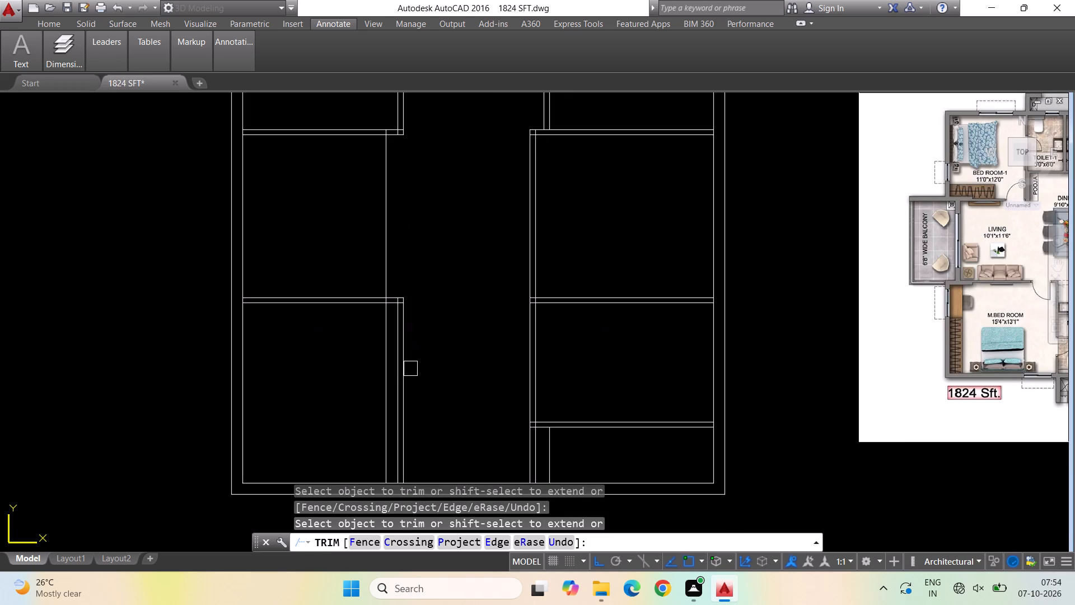
click(407, 369)
key(Escape)
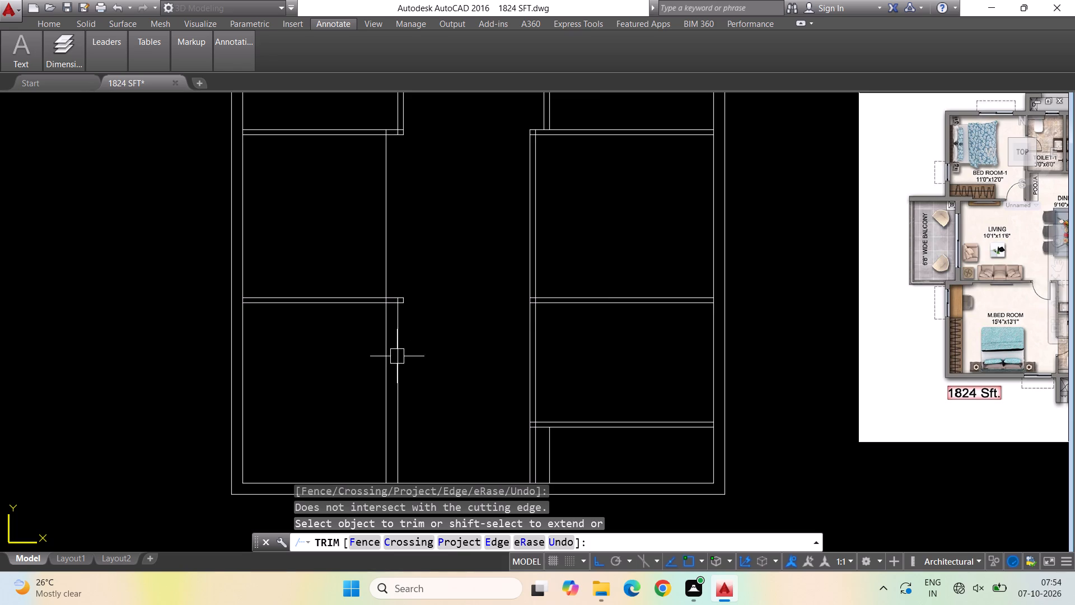
click(397, 356)
key(Delete)
scroll(415, 376, down, 1)
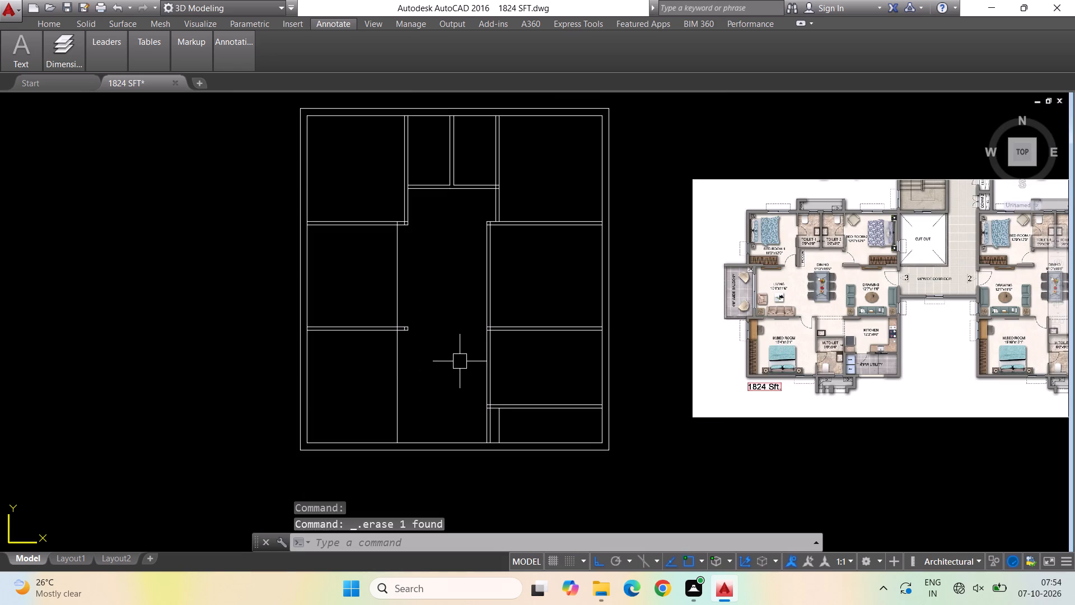
Offset the new left vertical wall line 4.5" toward the dining area to form its second face.
key(Escape)
key(Escape)
key(Escape)
key(Escape)
key(o)
key(Return)
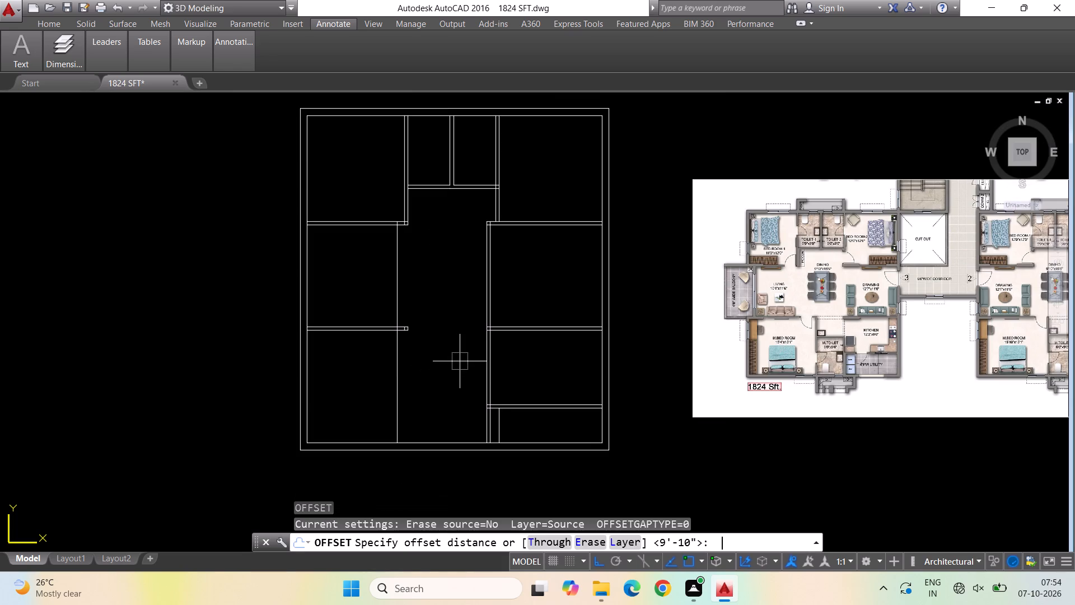
text(4.5")
key(Return)
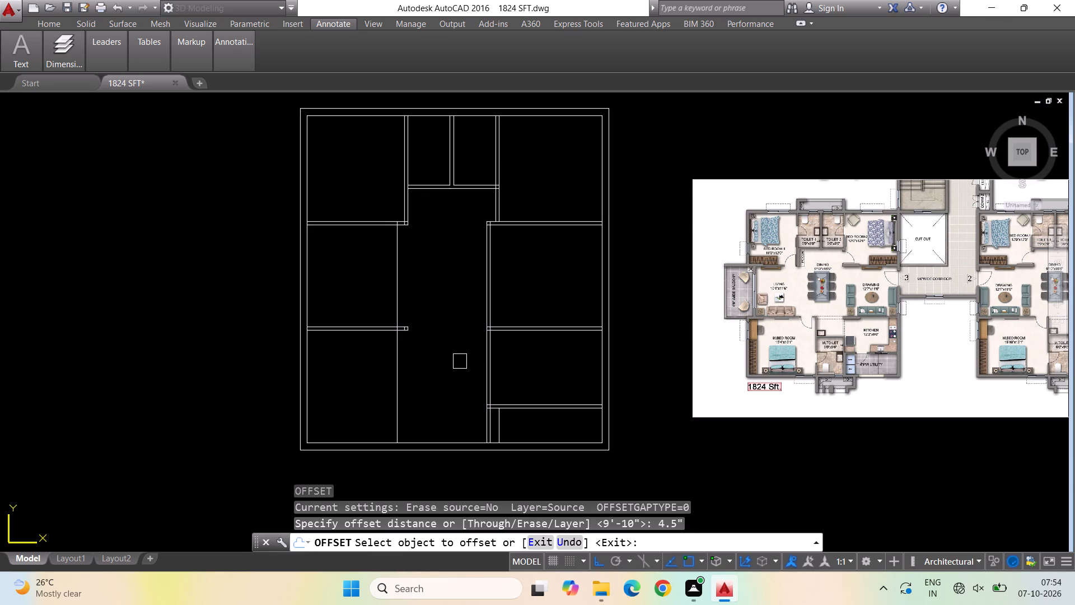
click(400, 257)
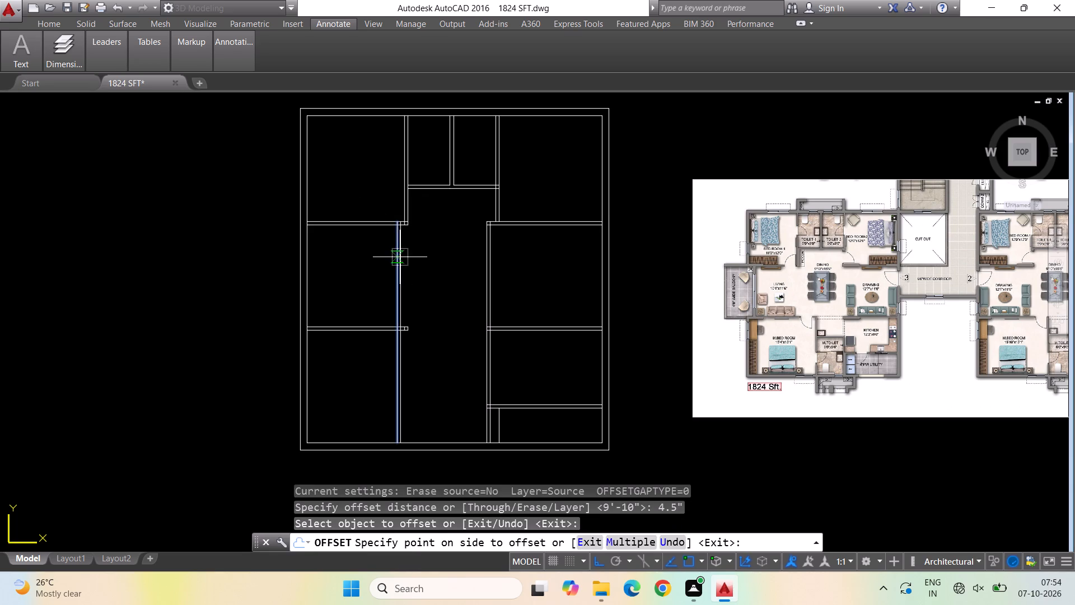
click(419, 259)
key(Escape)
key(Escape)
key(Escape)
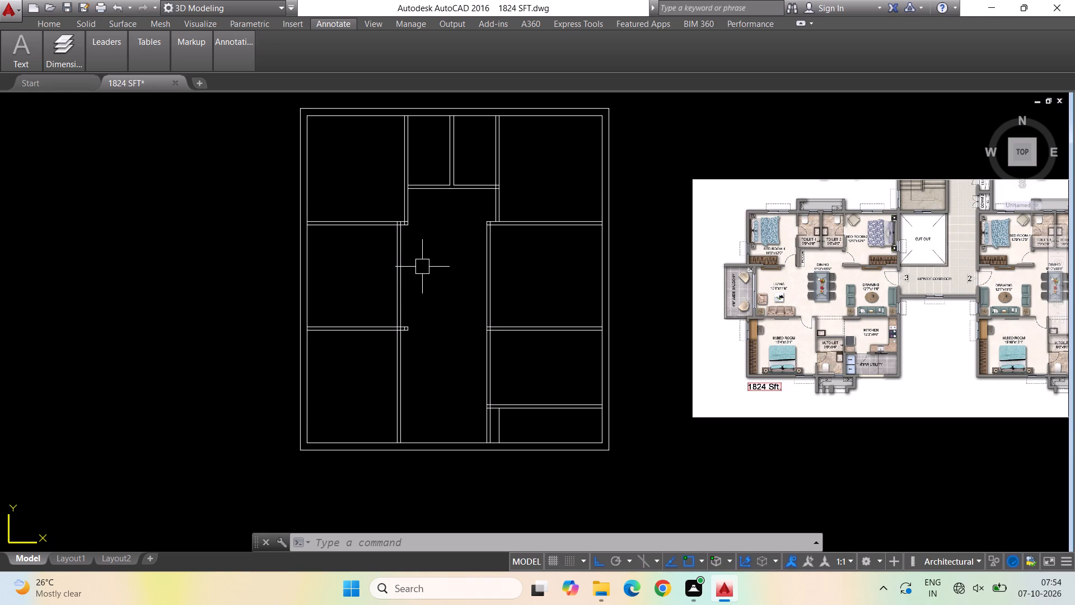
key(Escape)
key(Escape)
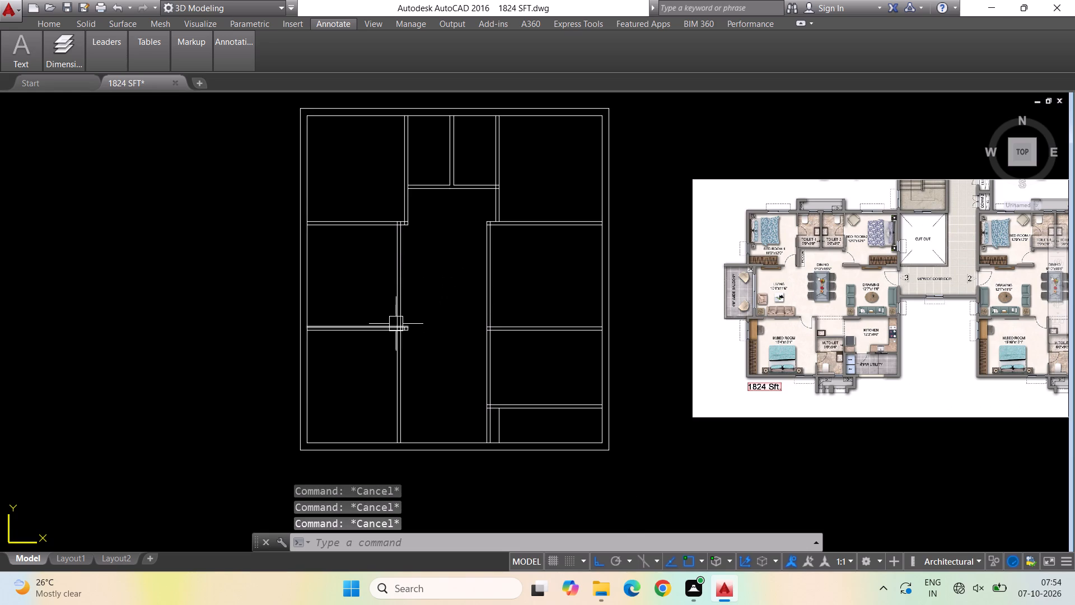
Delete the two short vertical stubs at the dining-side end of the partition between the living room and master bedroom.
scroll(396, 324, up, 4)
click(424, 335)
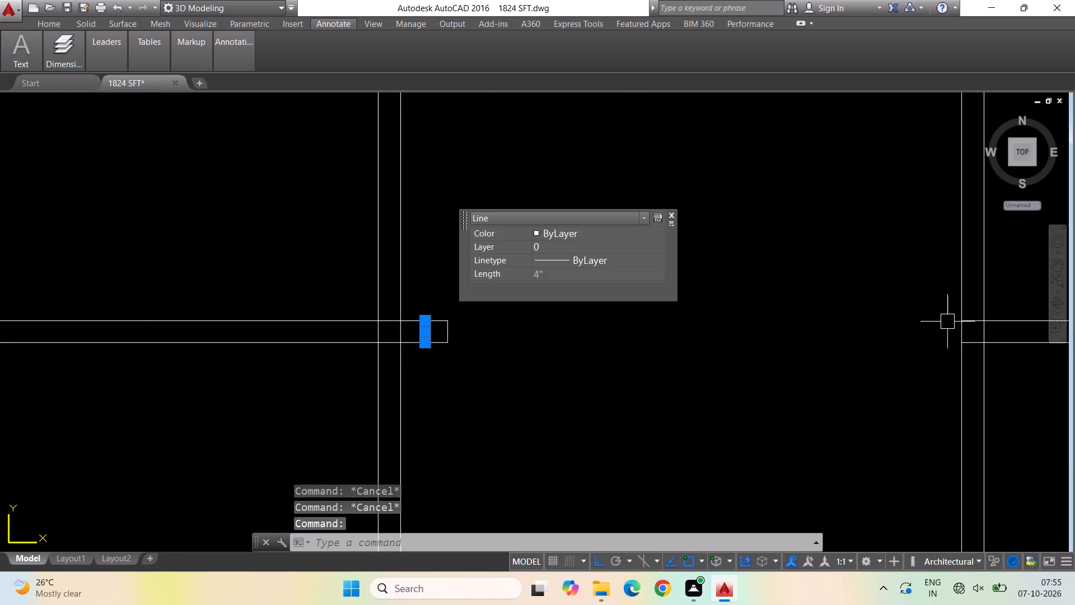
scroll(722, 328, down, 2)
key(Delete)
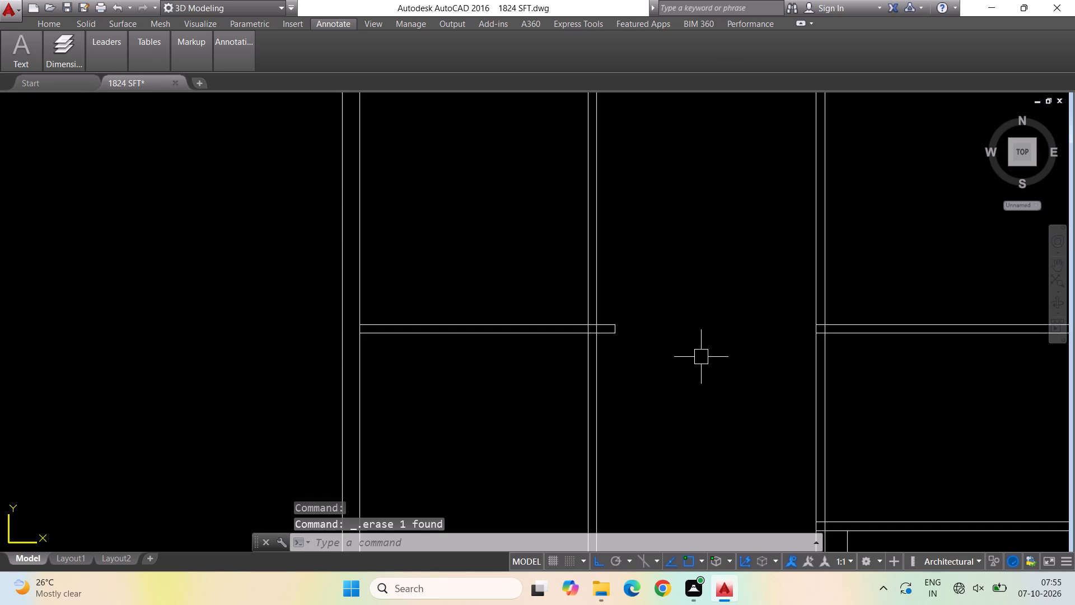
key(Escape)
key(Escape)
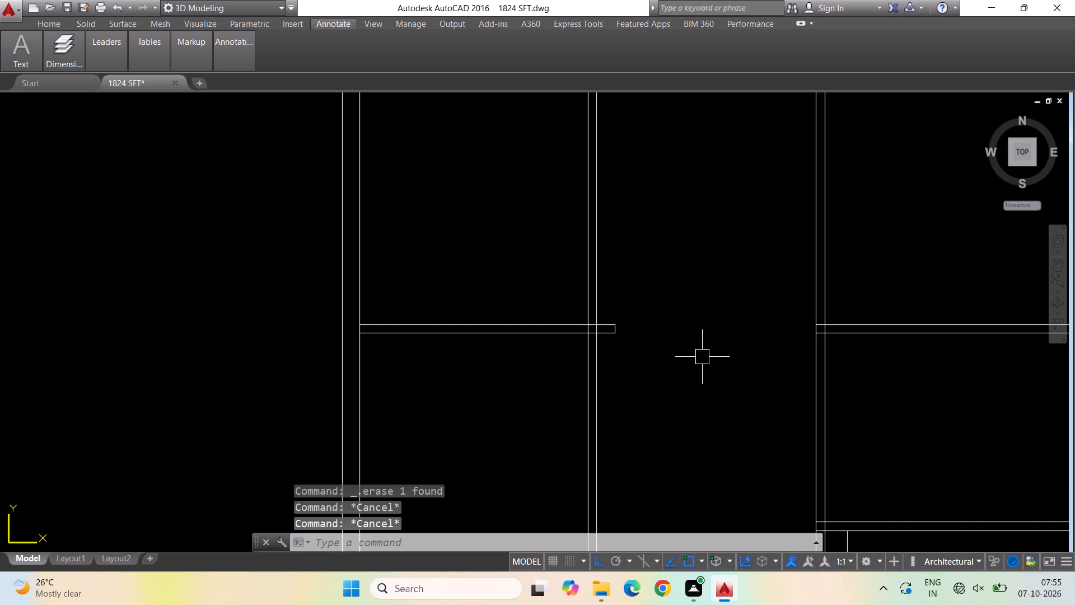
scroll(657, 336, up, 1)
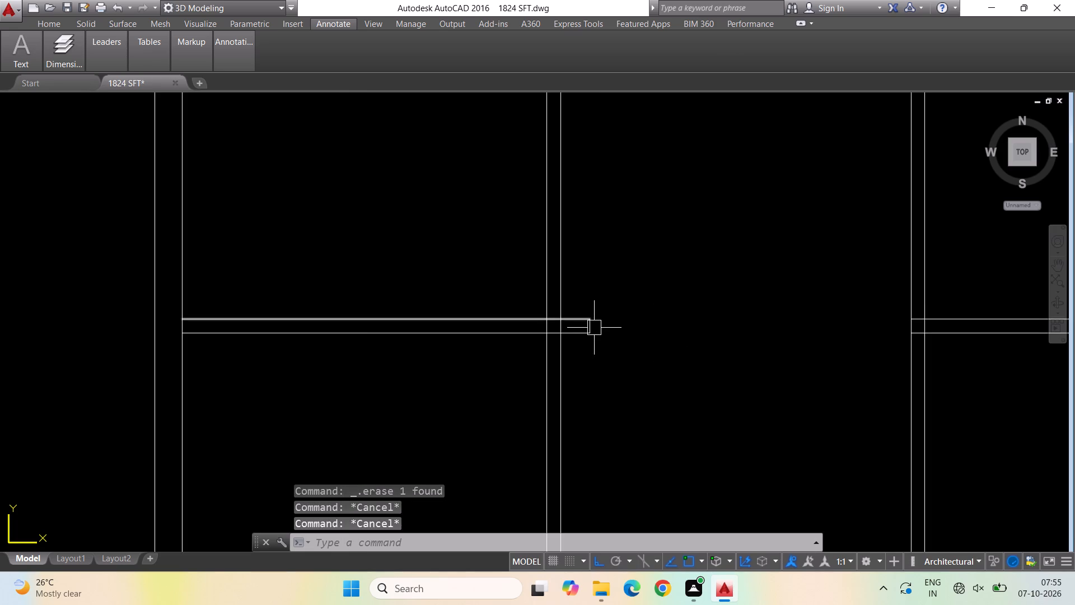
scroll(594, 328, up, 2)
click(588, 324)
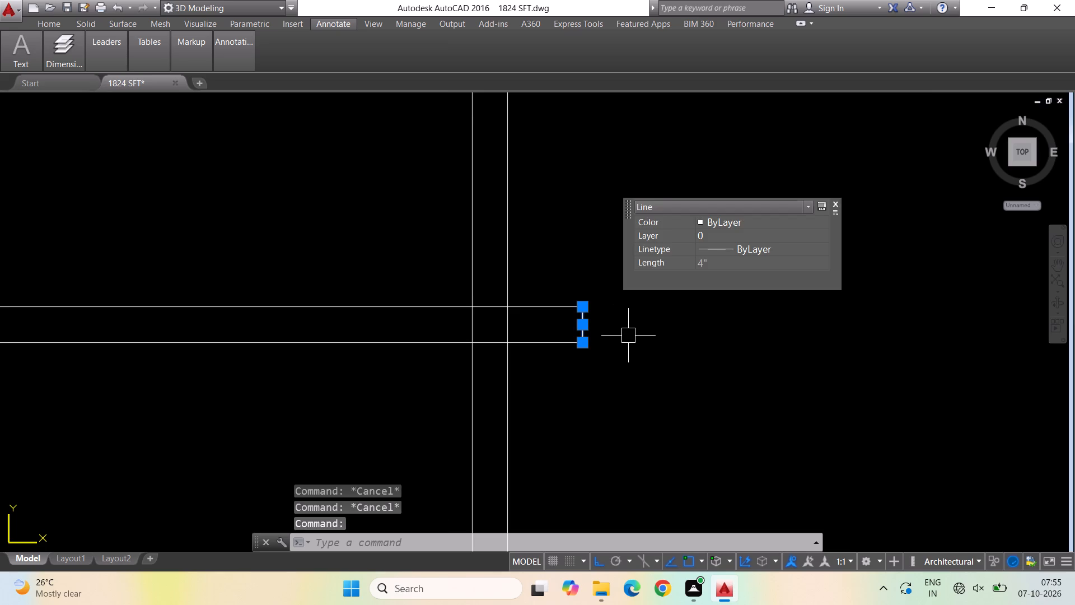
key(Delete)
scroll(606, 352, down, 3)
key(Escape)
key(Escape)
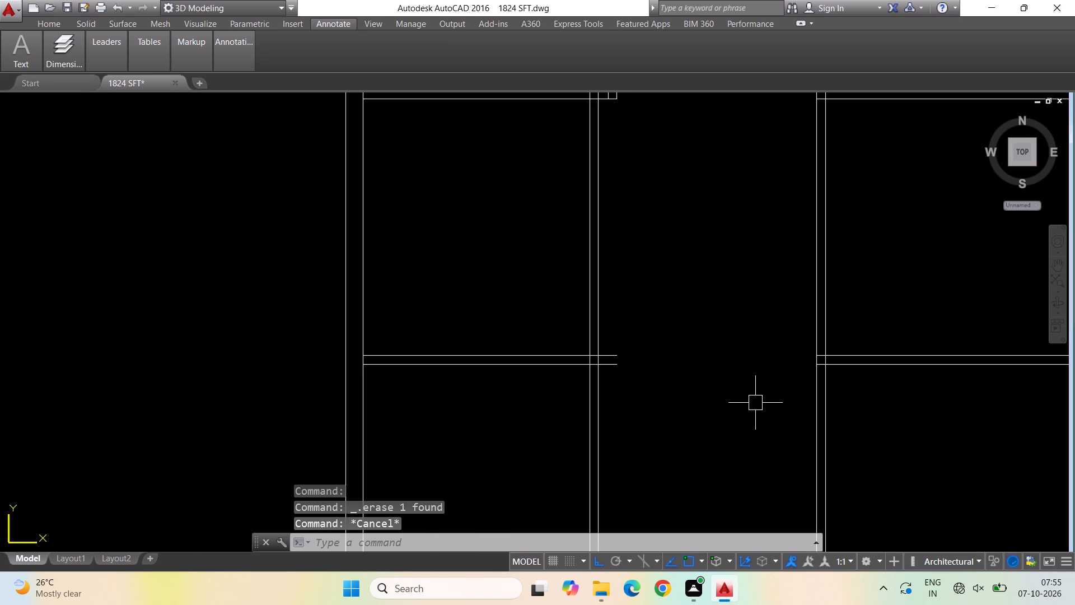
Extend both lines of the partition between living room and master bedroom across the dining area to the drawing-side vertical wall.
text(ex)
key(space)
key(space)
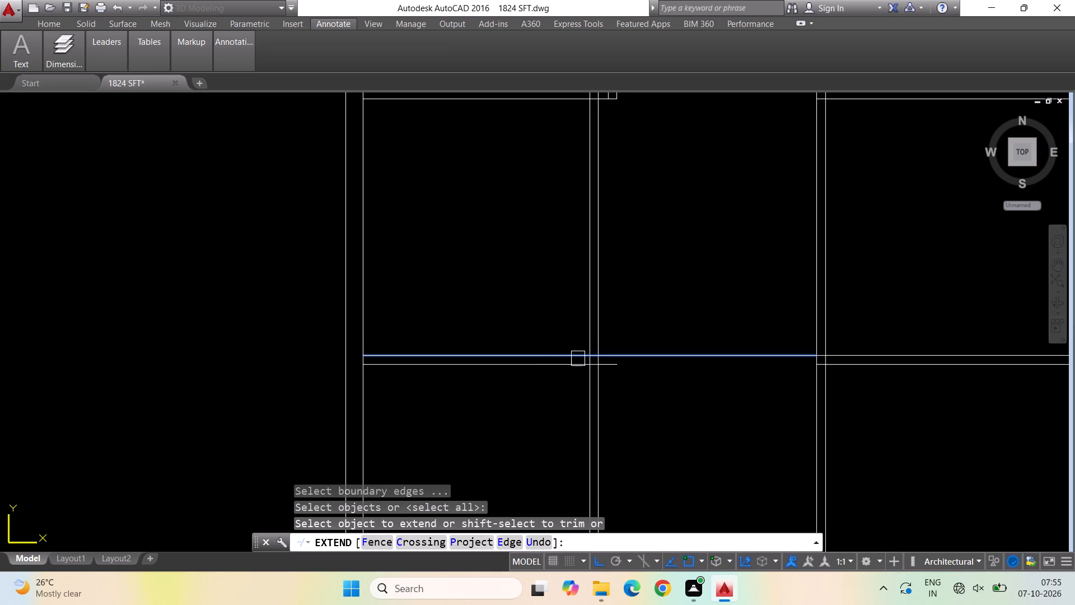
click(578, 359)
click(578, 368)
key(Escape)
Check the living room width against 10'1" by previewing an offset of the left vertical wall's living-side line toward the outer wall.
scroll(441, 344, down, 2)
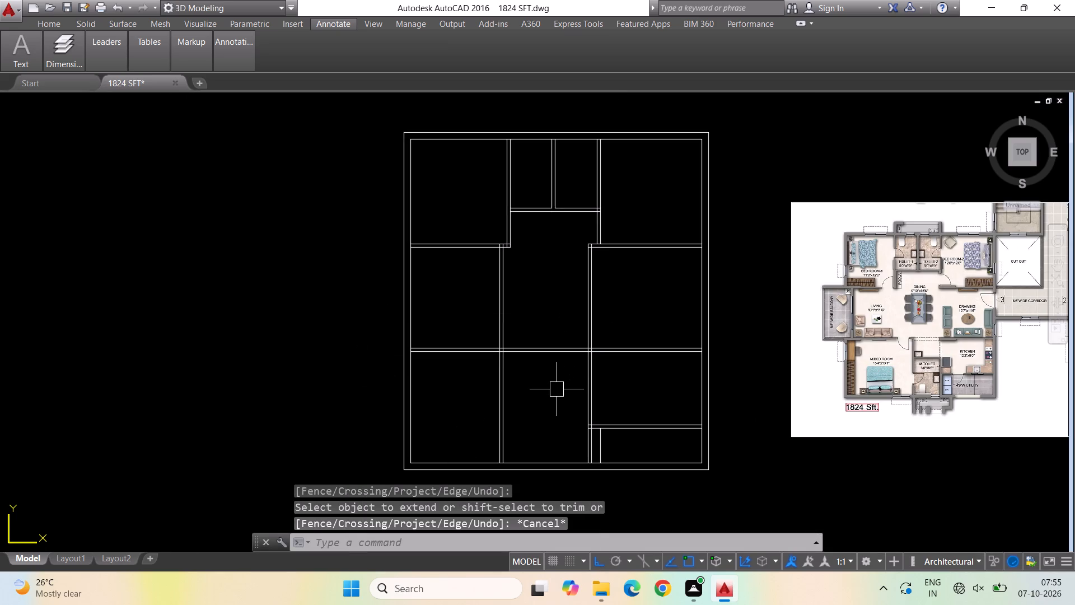
scroll(516, 253, up, 3)
scroll(499, 254, down, 2)
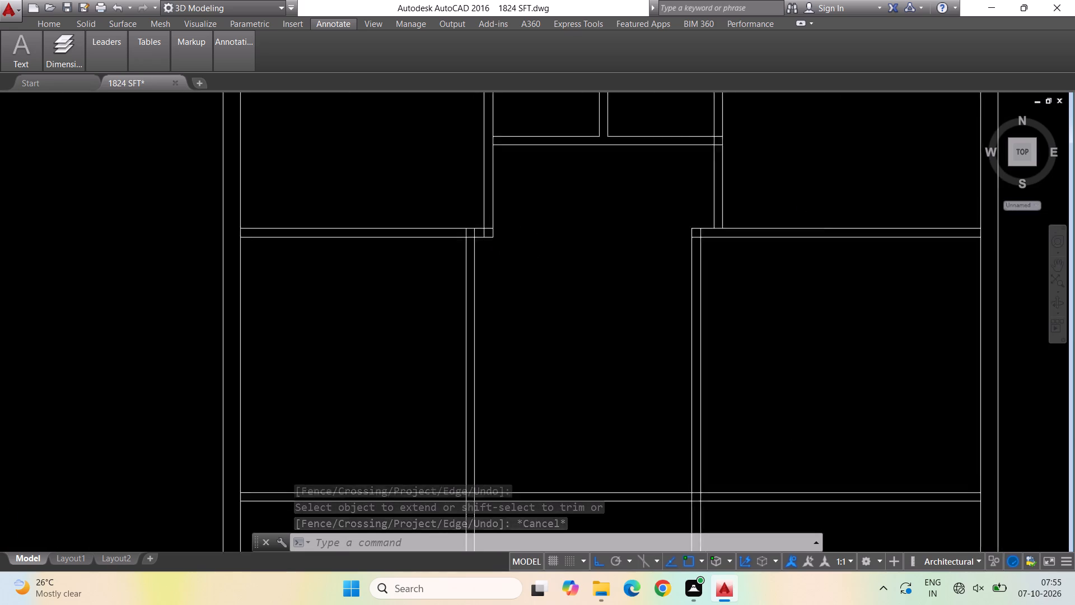
scroll(499, 254, down, 1)
scroll(878, 312, up, 1)
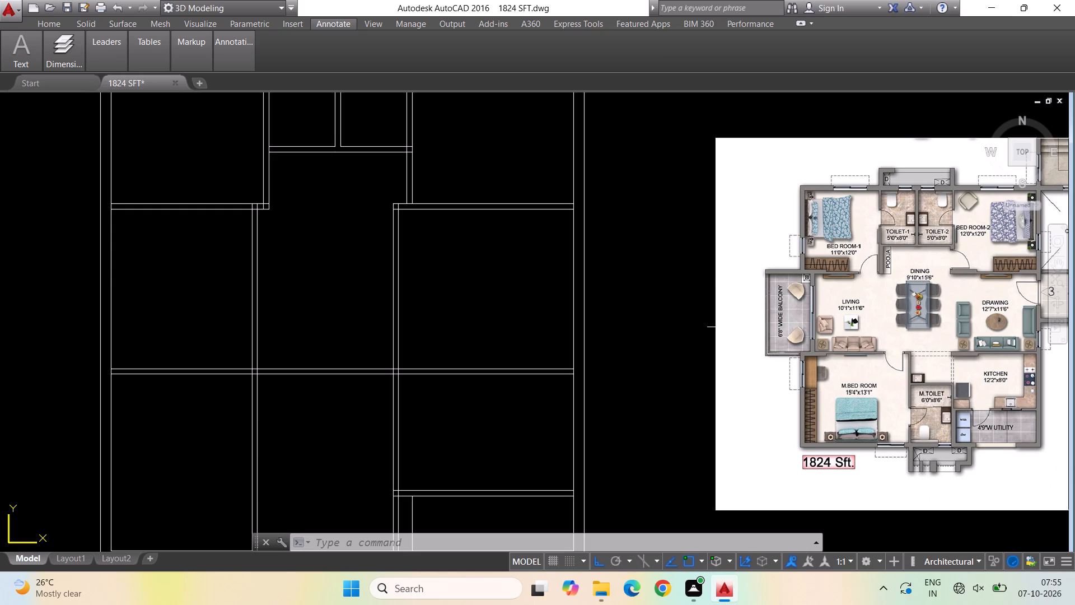
scroll(734, 327, down, 1)
scroll(428, 324, up, 1)
key(Escape)
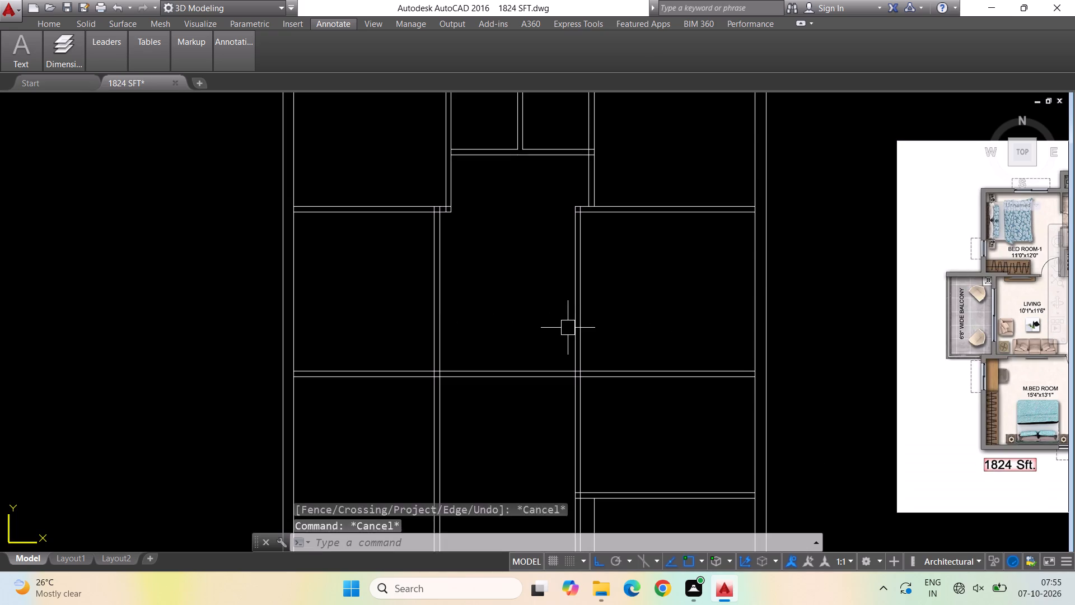
key(Escape)
key(o)
key(Return)
text(10)
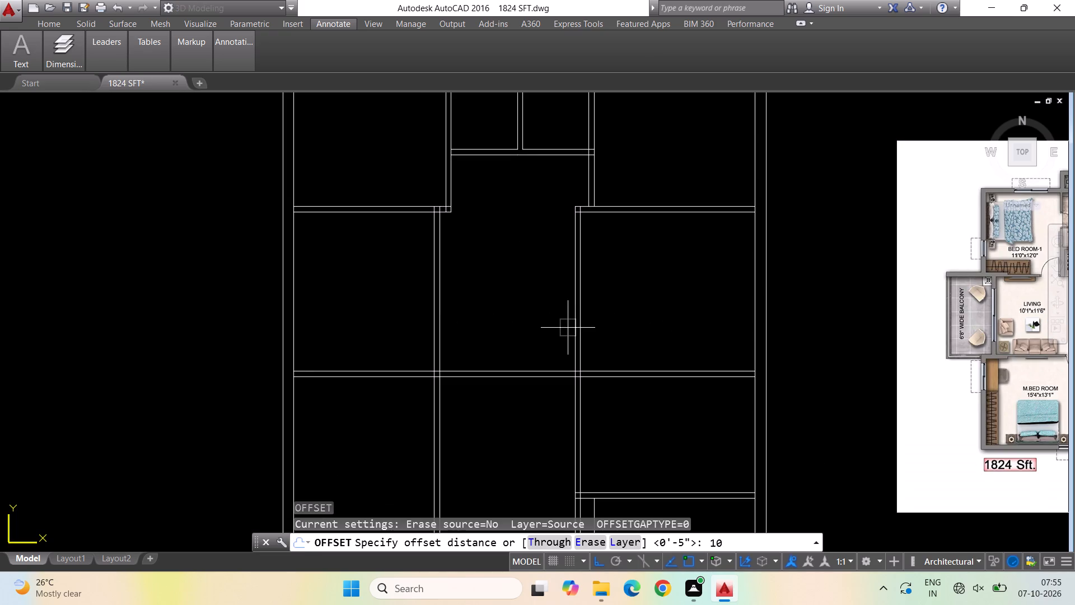
text('1")
key(Return)
click(430, 285)
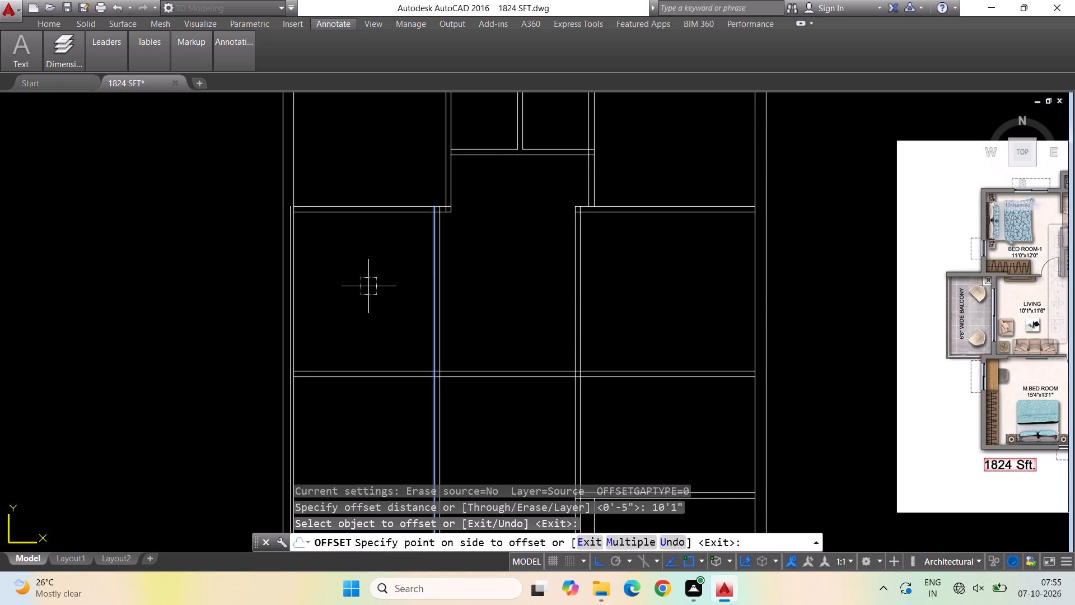
key(Escape)
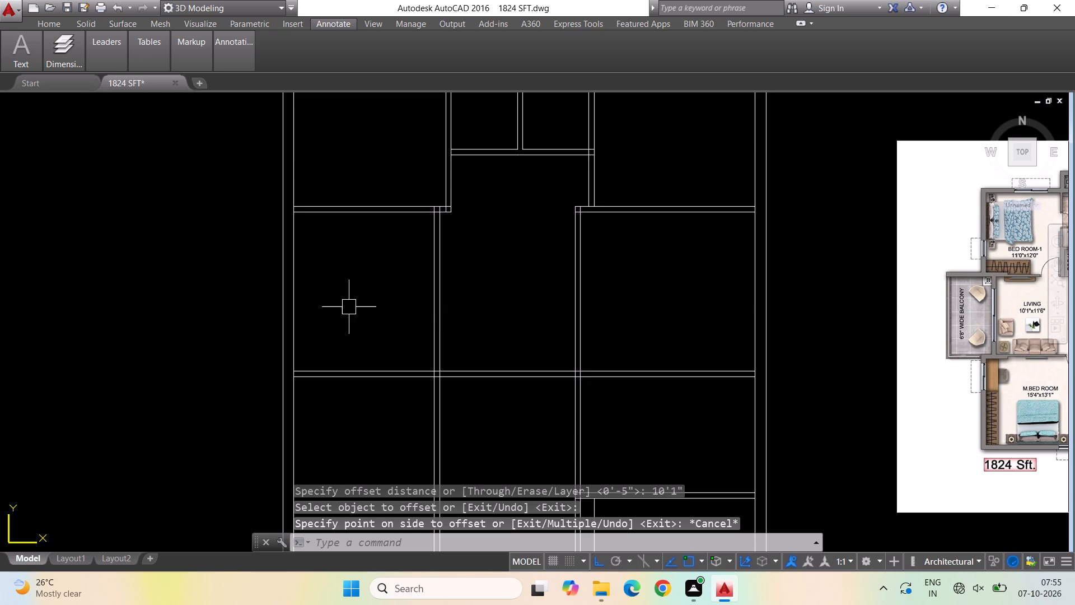
key(Escape)
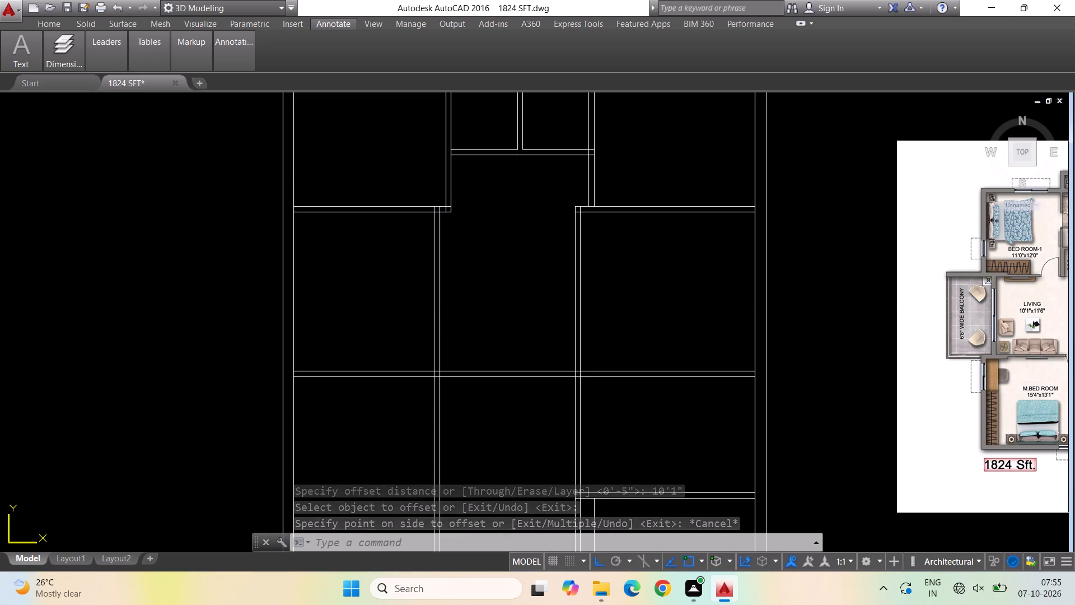
Delete the two lines of the vertical wall between the living and dining areas, down to the bottom outer wall.
click(512, 313)
click(391, 284)
key(Delete)
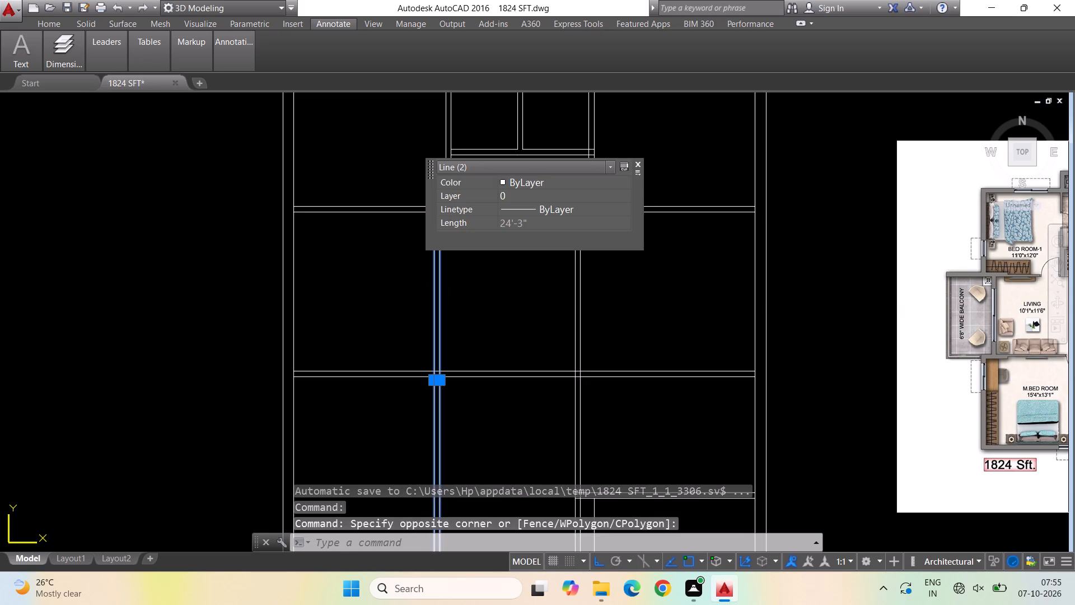
click(683, 310)
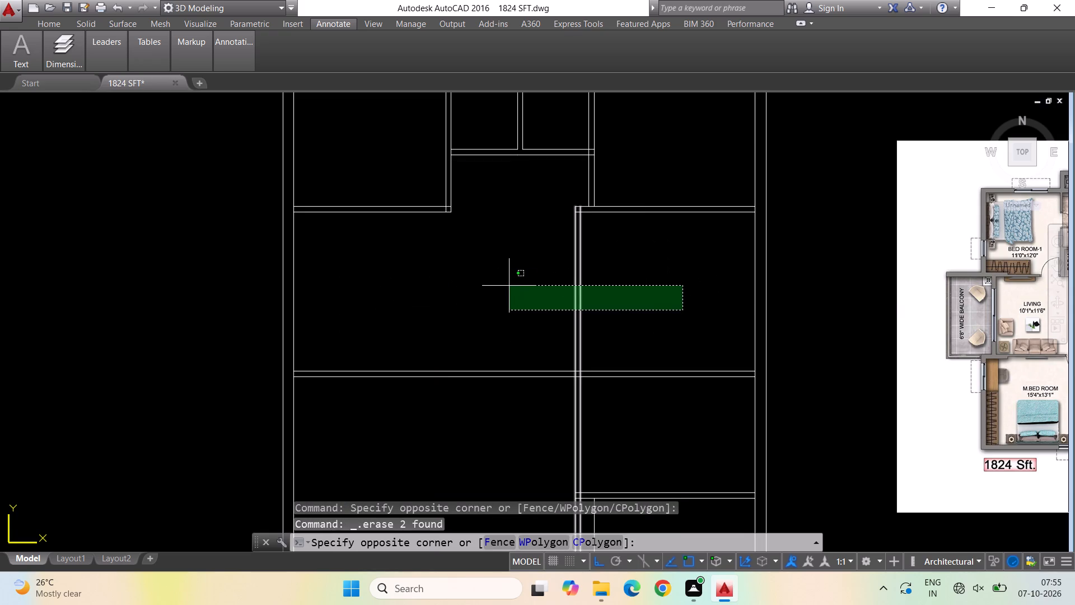
key(Escape)
Examine the reference plan's dining, living and drawing room dimensions alongside the drafted walls.
scroll(418, 291, down, 1)
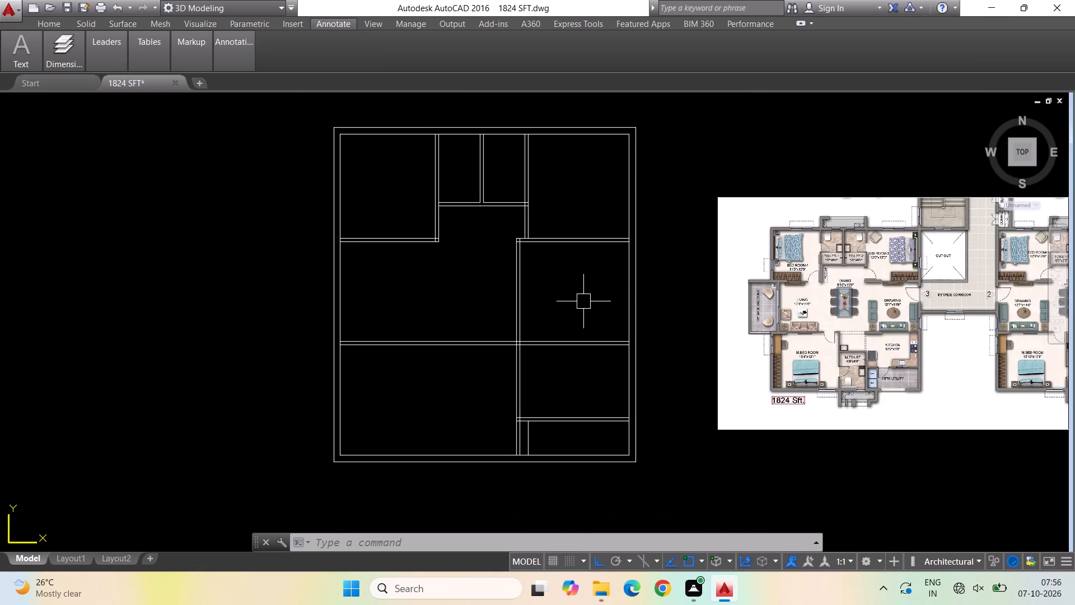
scroll(583, 301, up, 1)
scroll(584, 300, down, 2)
scroll(887, 303, up, 2)
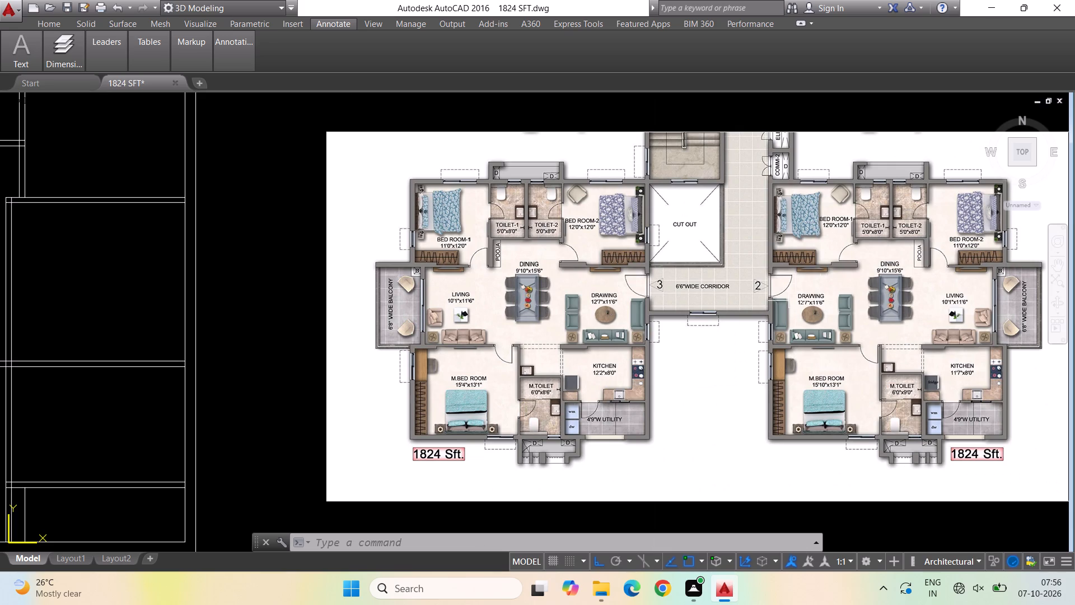
scroll(886, 296, down, 1)
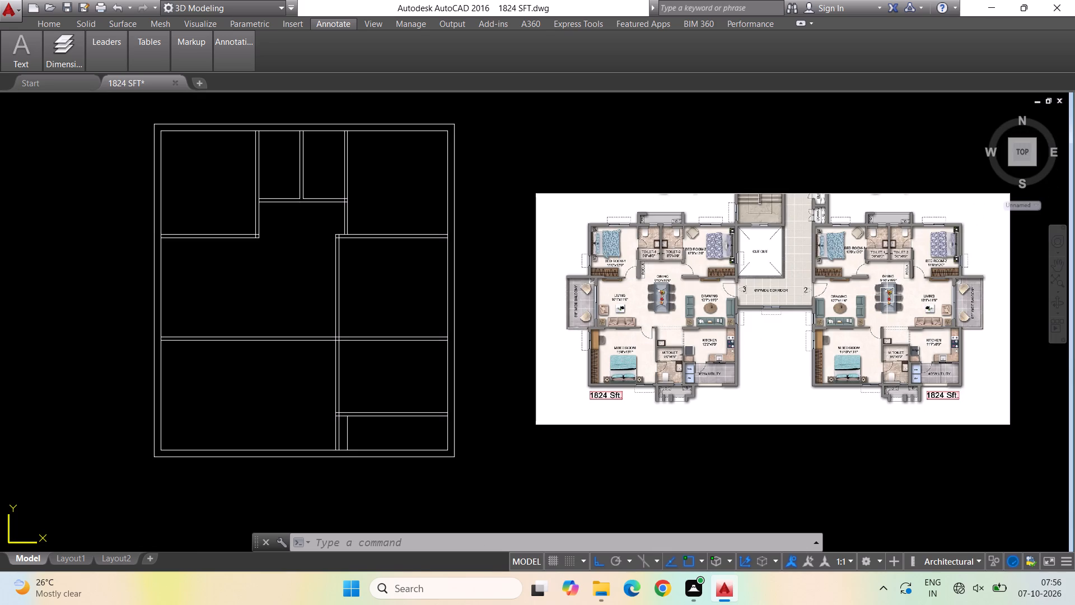
scroll(661, 293, up, 1)
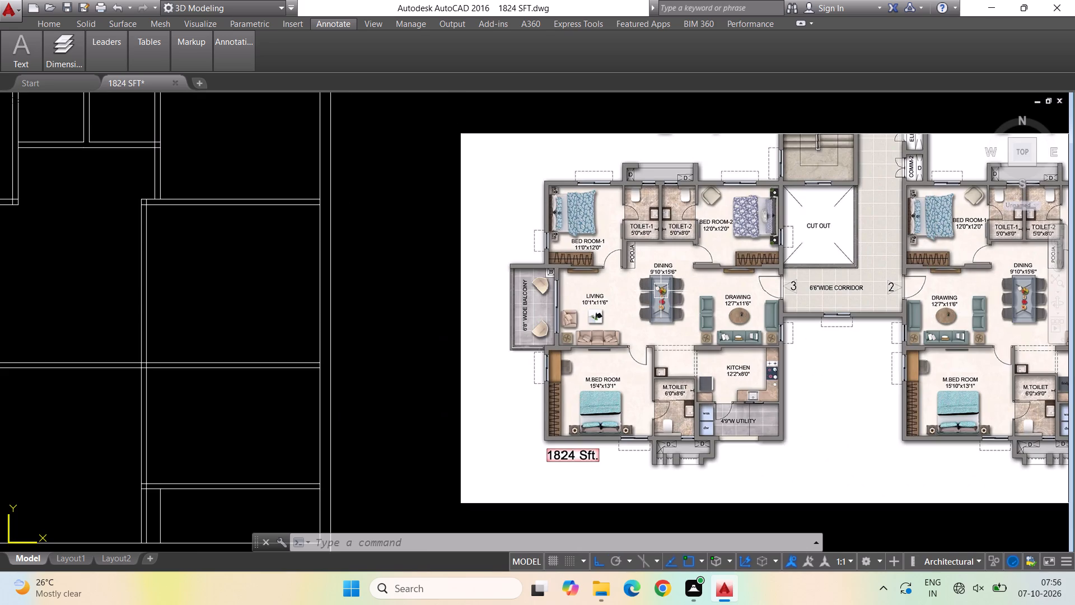
scroll(685, 283, down, 1)
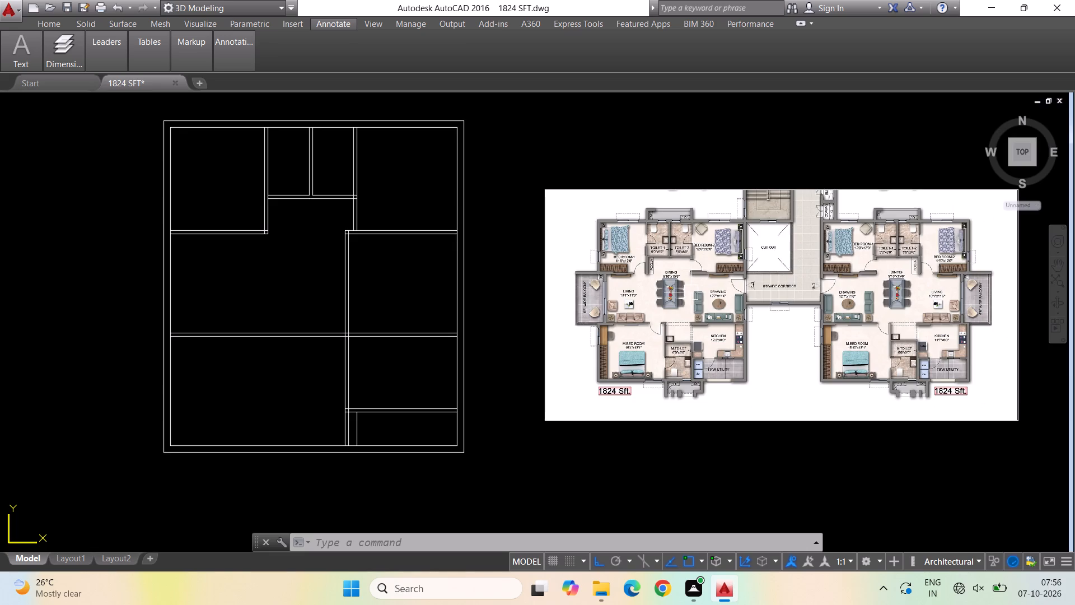
scroll(691, 292, up, 1)
scroll(712, 289, down, 1)
key(Escape)
key(Escape)
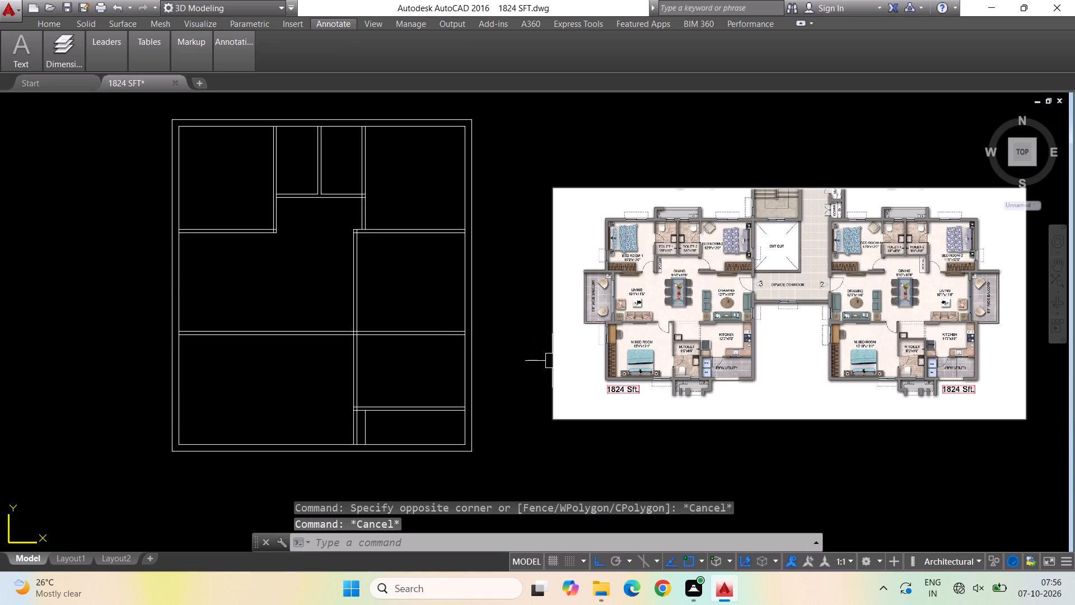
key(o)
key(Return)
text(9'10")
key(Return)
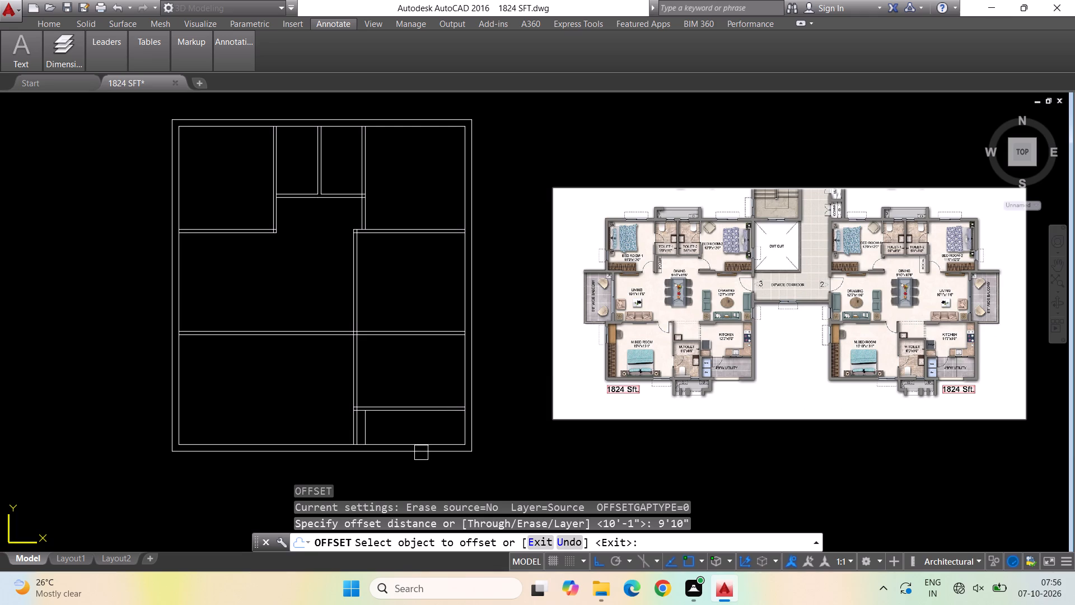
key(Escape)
Delete the short extra vertical line inside the utility area, beside its inner partition wall.
click(368, 431)
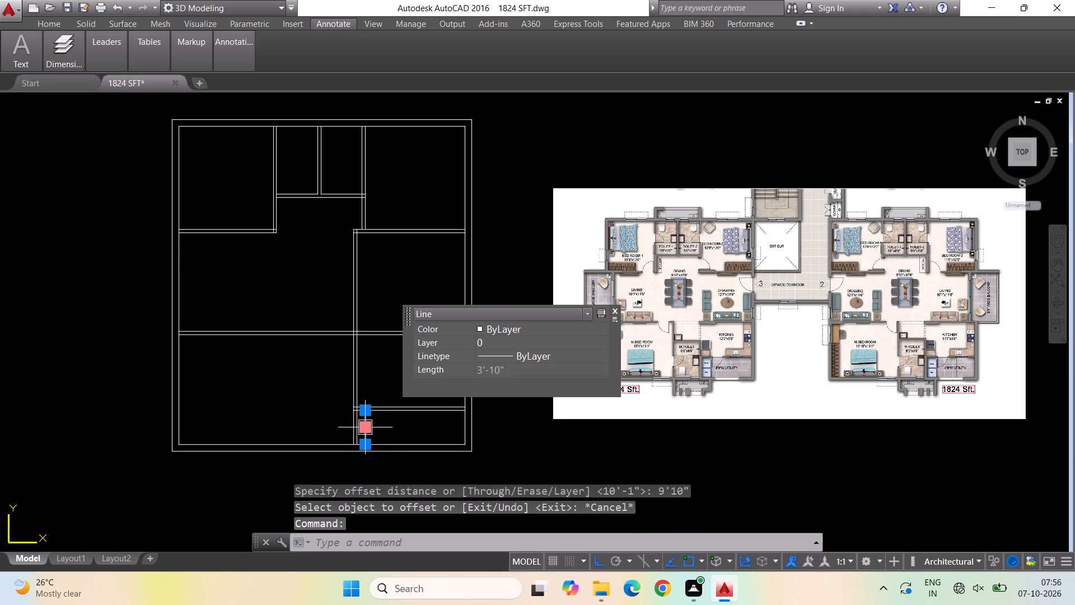
key(Delete)
Offset the drawing-side vertical wall's dining face 9'10" toward the living room.
scroll(478, 397, down, 2)
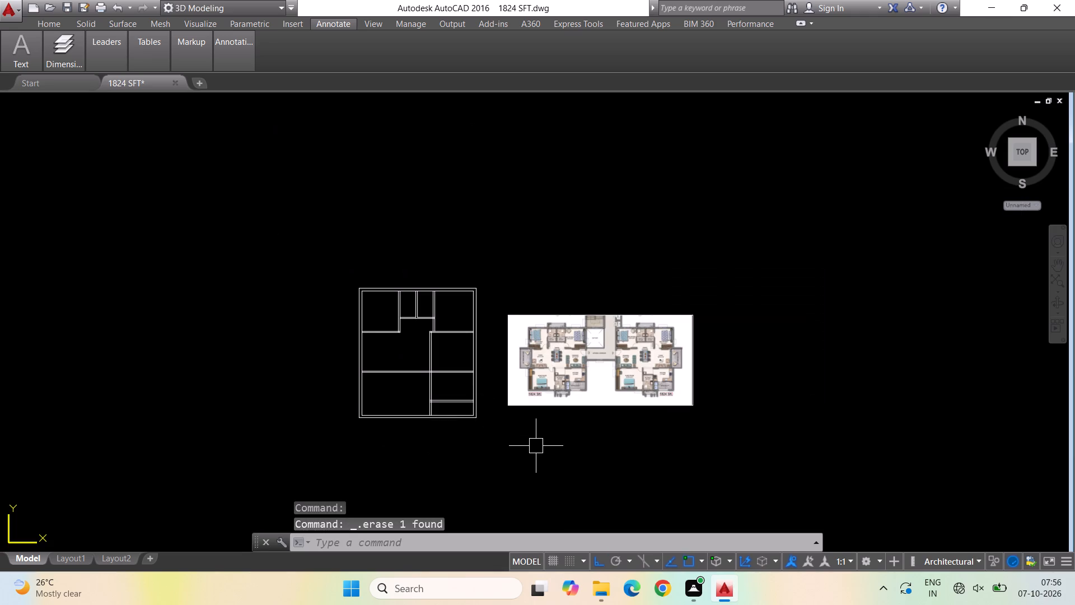
scroll(536, 446, up, 1)
scroll(616, 336, down, 1)
scroll(672, 342, up, 2)
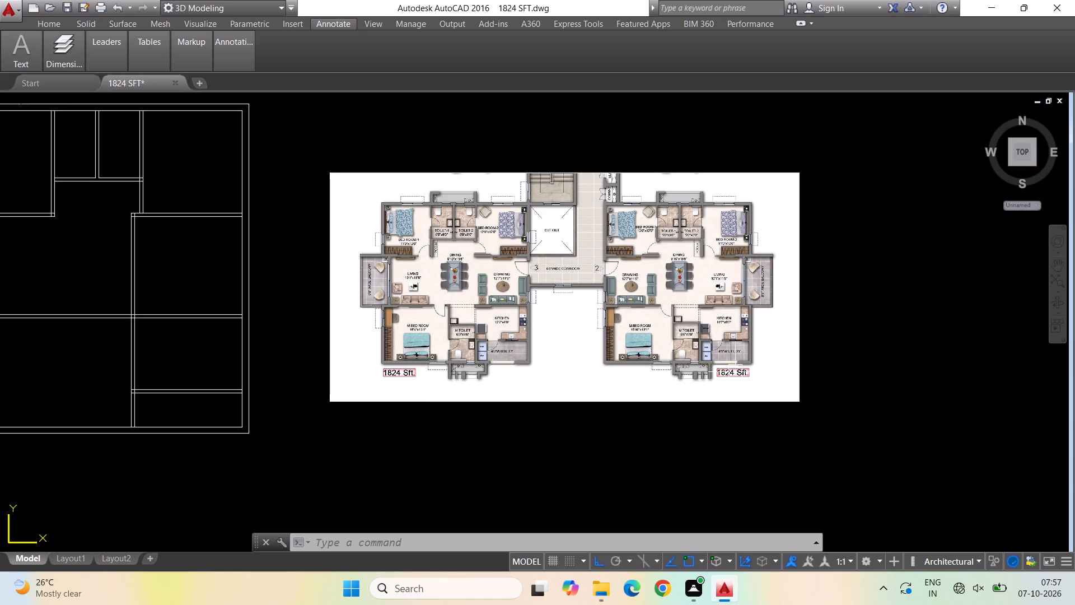
scroll(622, 399, down, 1)
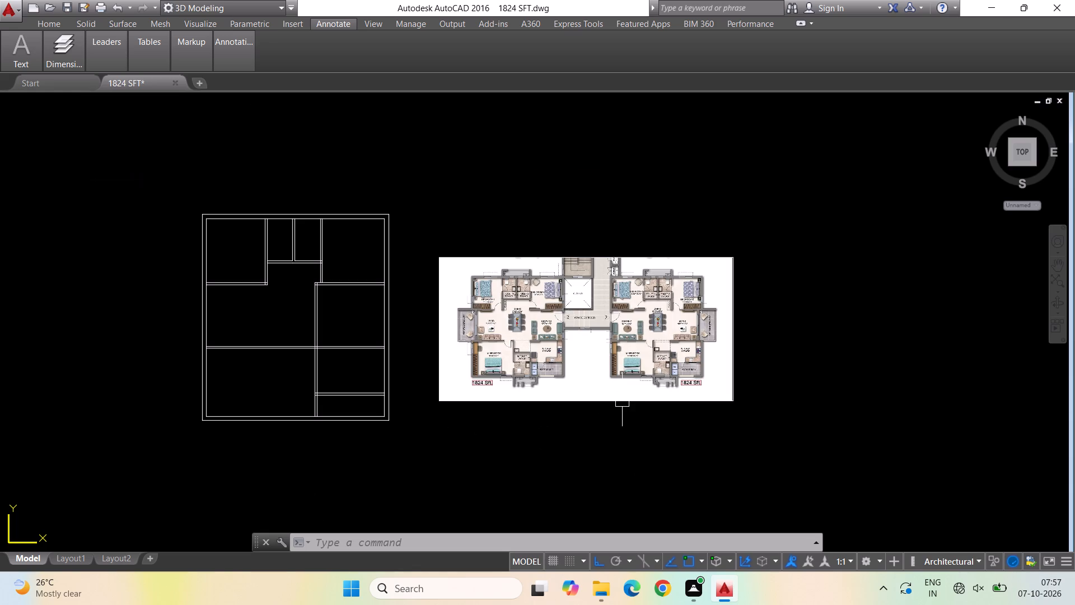
scroll(328, 355, up, 1)
scroll(368, 346, down, 1)
scroll(310, 324, up, 2)
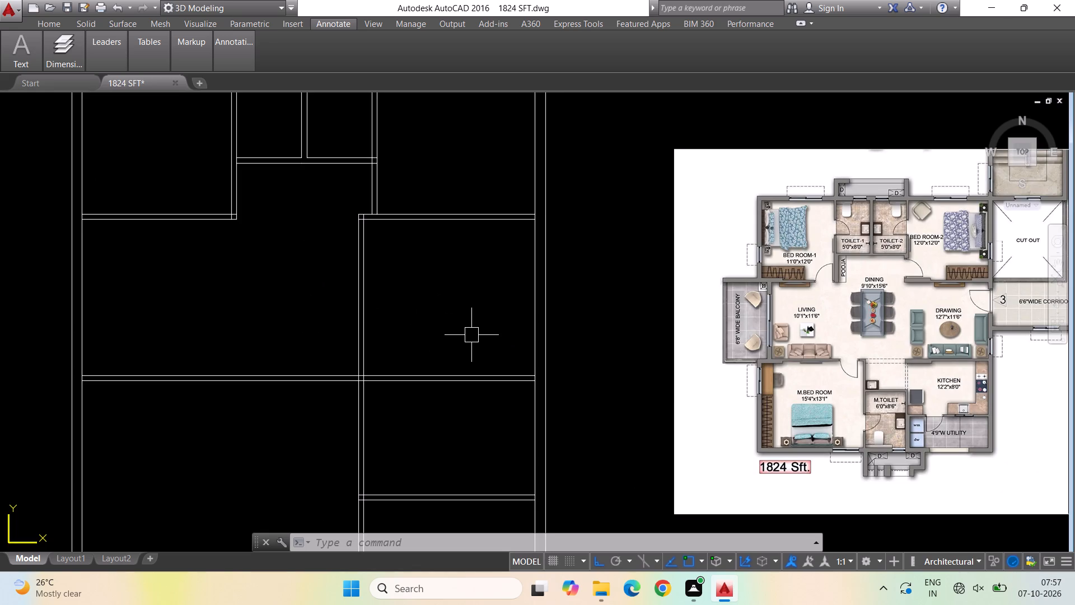
key(Escape)
key(Escape)
key(o)
key(Return)
text(9'10")
key(Return)
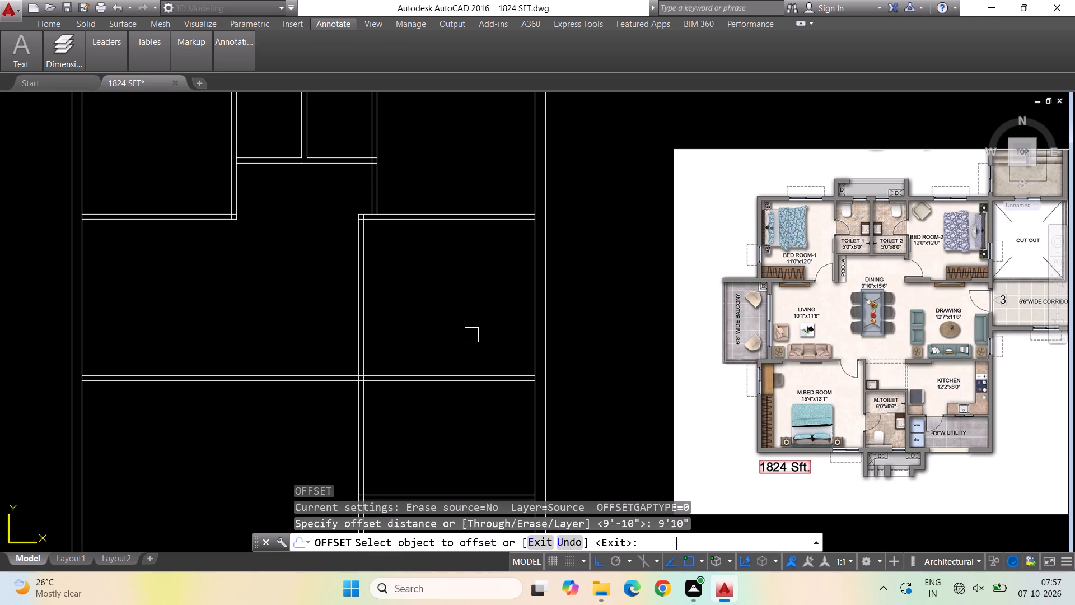
click(355, 313)
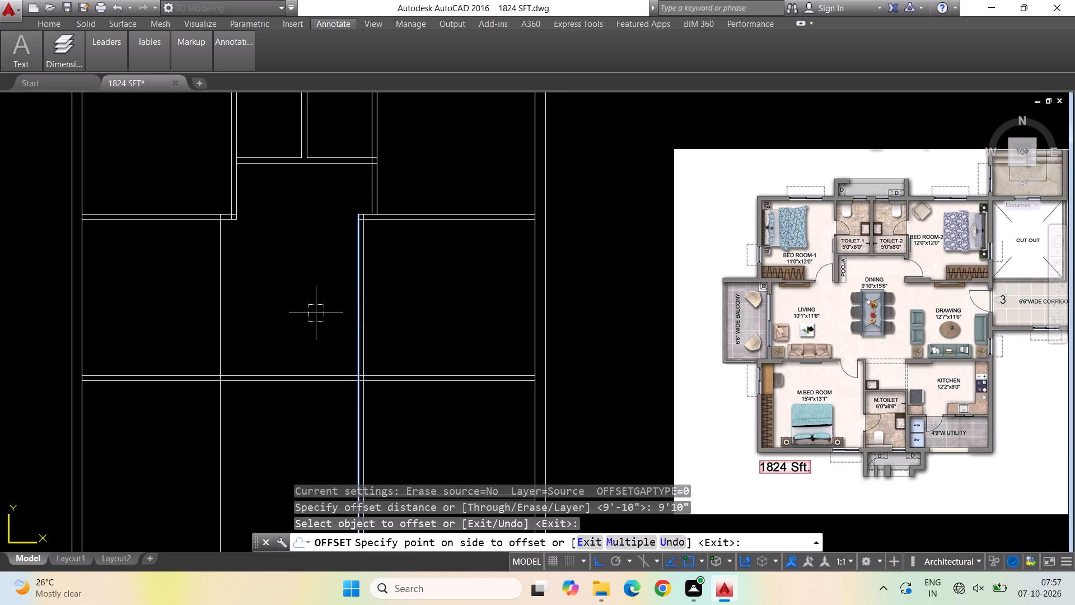
click(316, 313)
Offset the new living-side vertical line 4.5" toward the dining area to form the wall's second face.
key(space)
key(space)
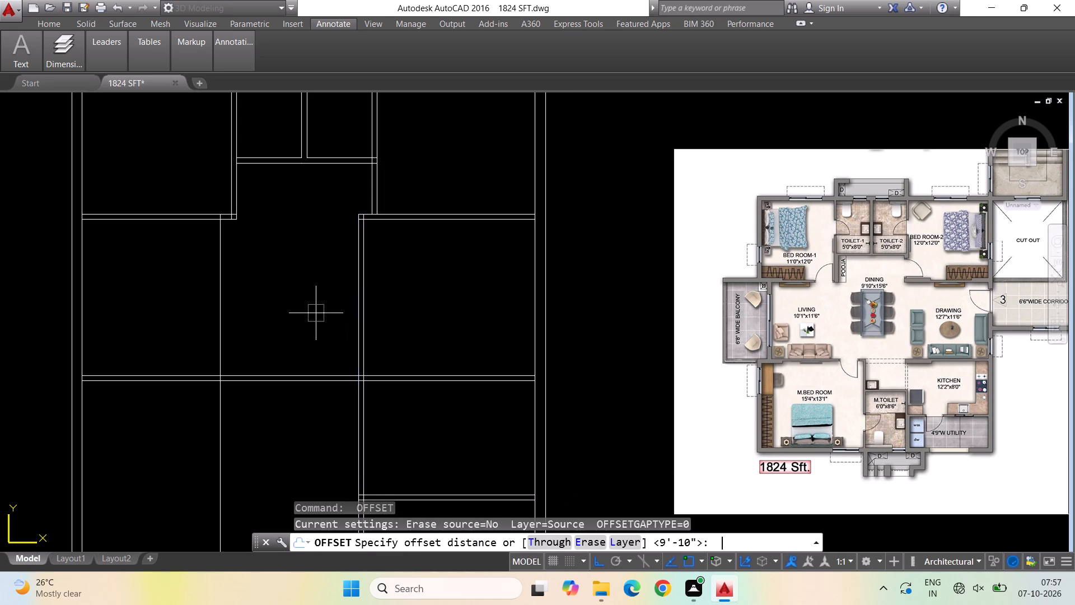
text(4.5")
key(Return)
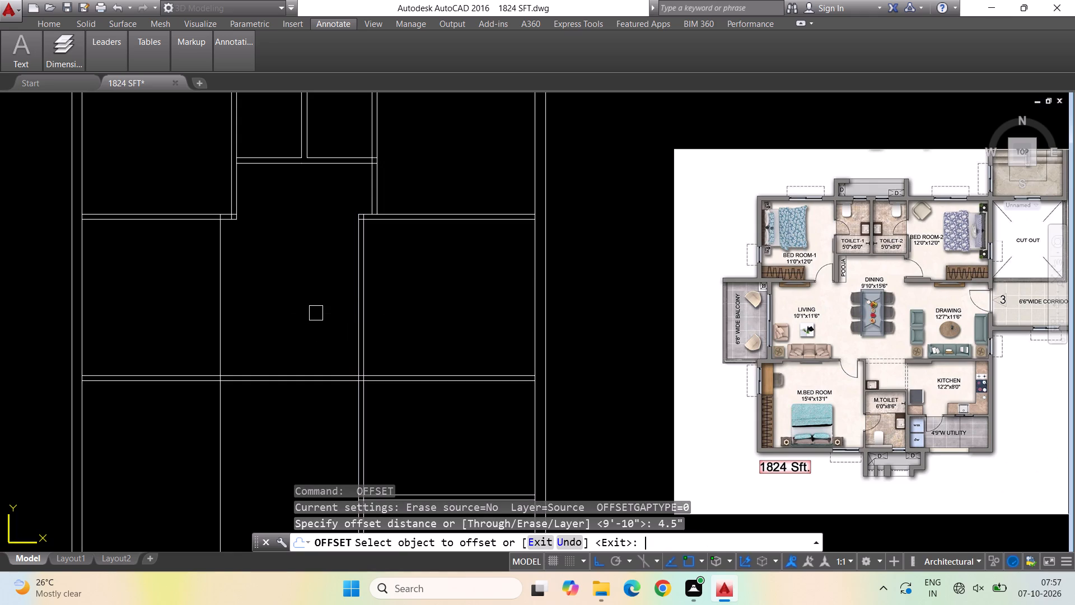
click(225, 317)
click(257, 317)
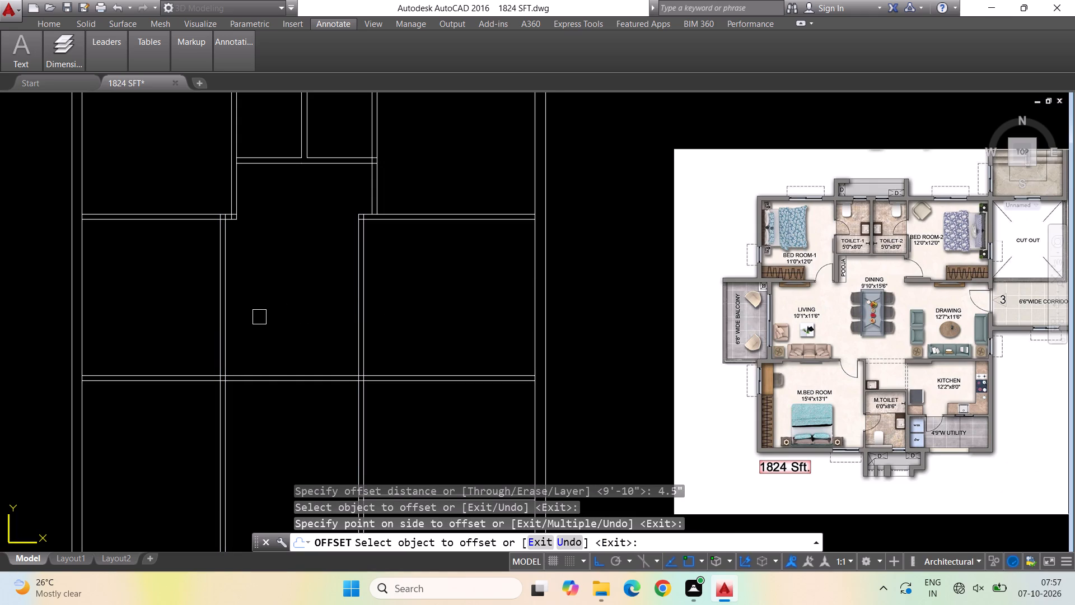
key(space)
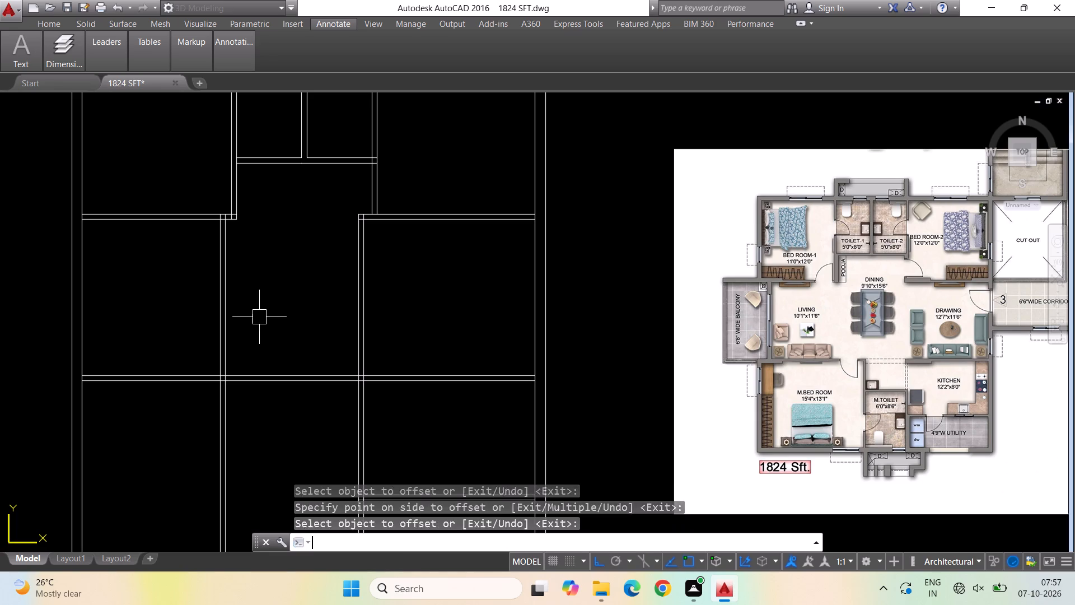
Check the living room width against 10' by previewing an offset of the new wall's living-side line toward the outer wall.
key(space)
text(10)
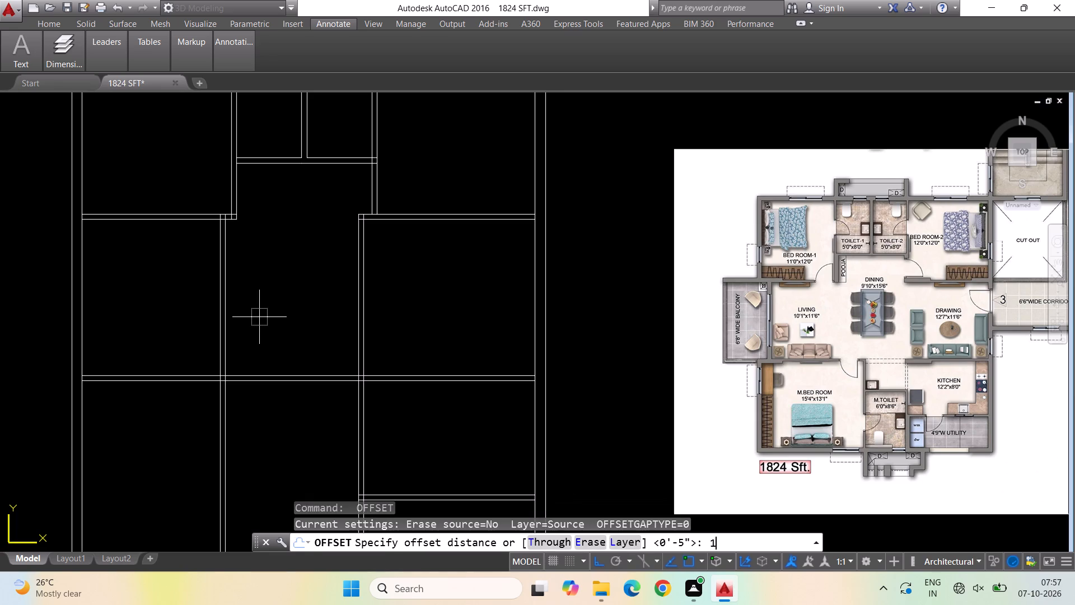
key(apostrophe)
key(Return)
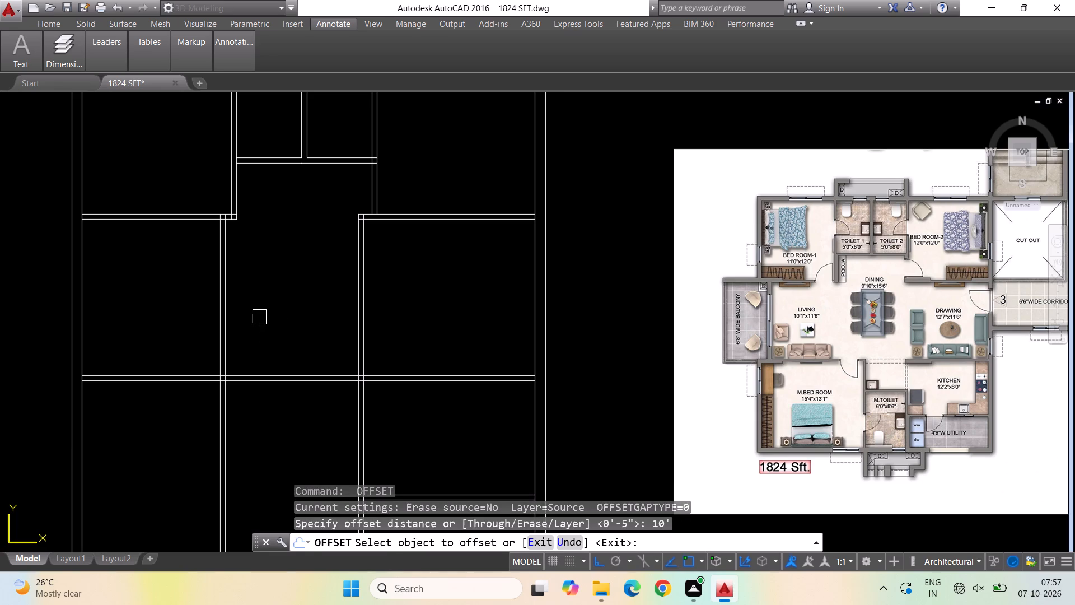
click(214, 316)
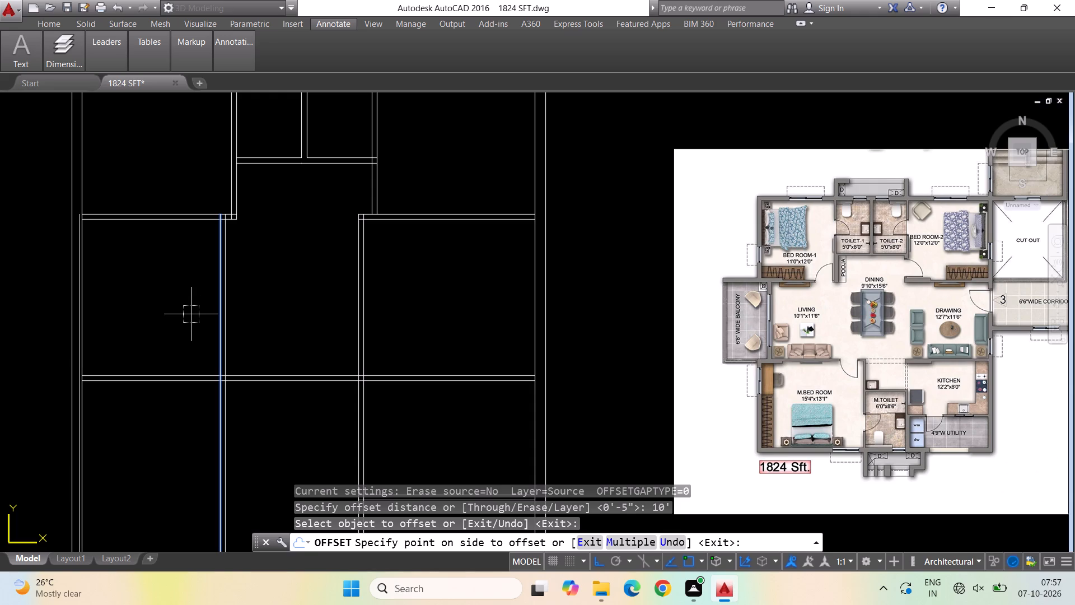
key(Escape)
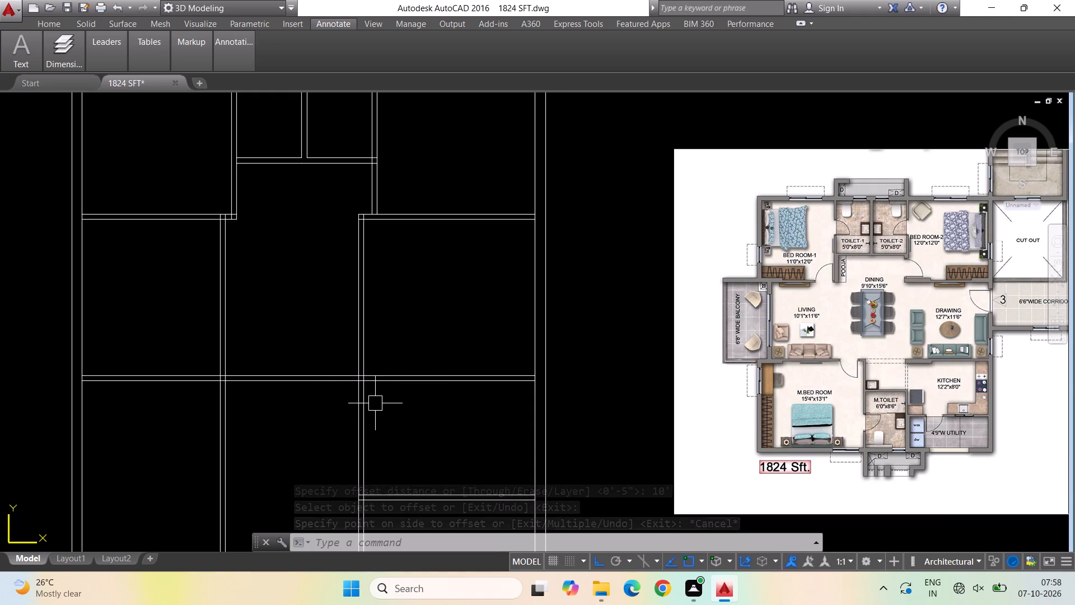
scroll(375, 403, down, 1)
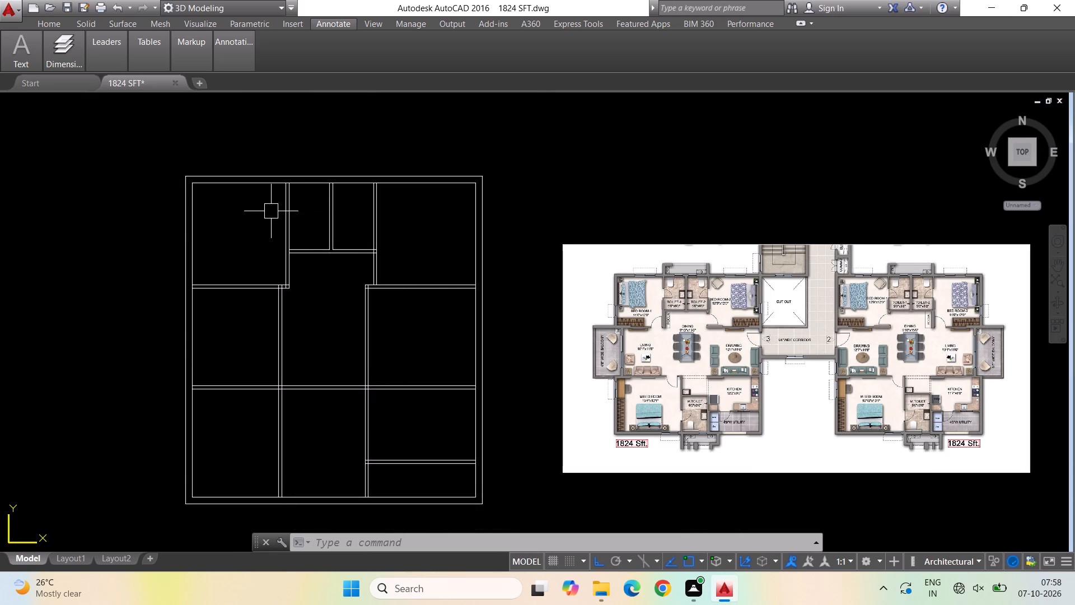
Dimension bedroom 1's width from the outer wall's inner face to the toilet-side face of its partition.
scroll(245, 230, up, 1)
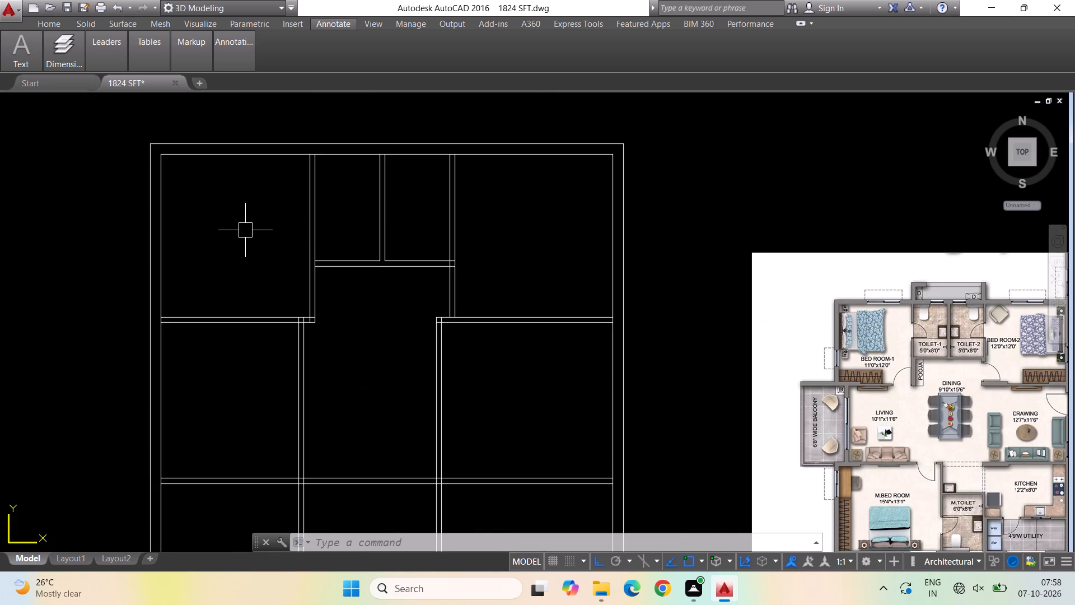
key(Escape)
key(Escape)
text(dli)
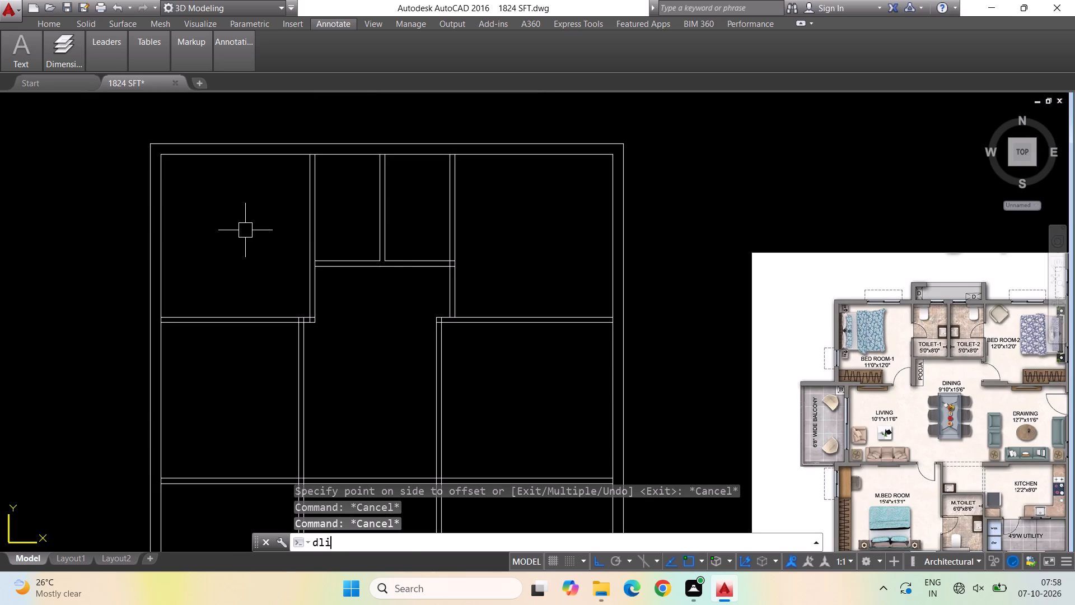
key(Return)
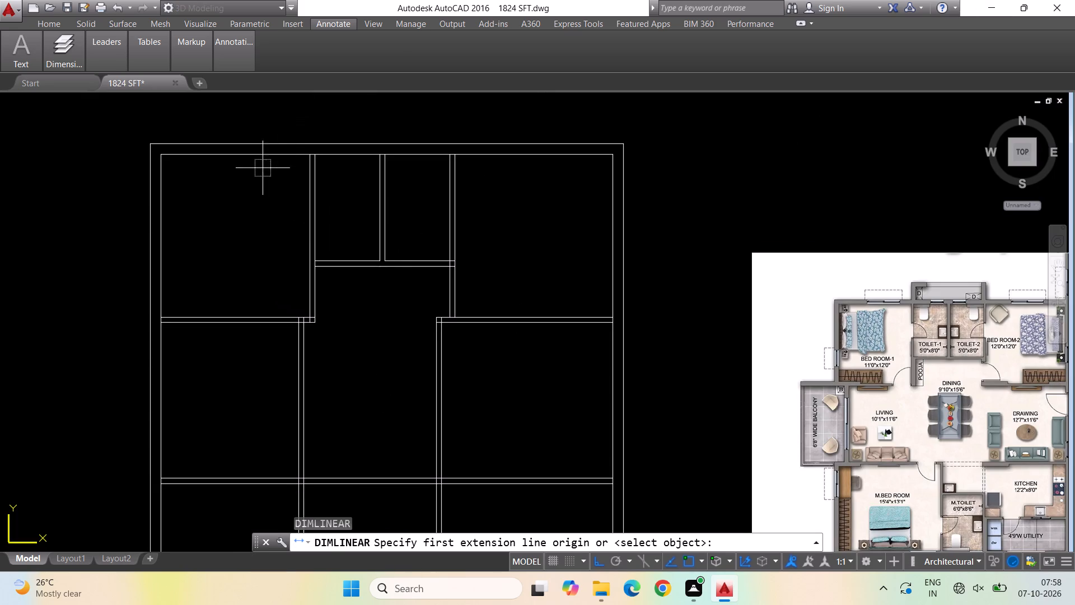
scroll(198, 169, up, 1)
click(138, 150)
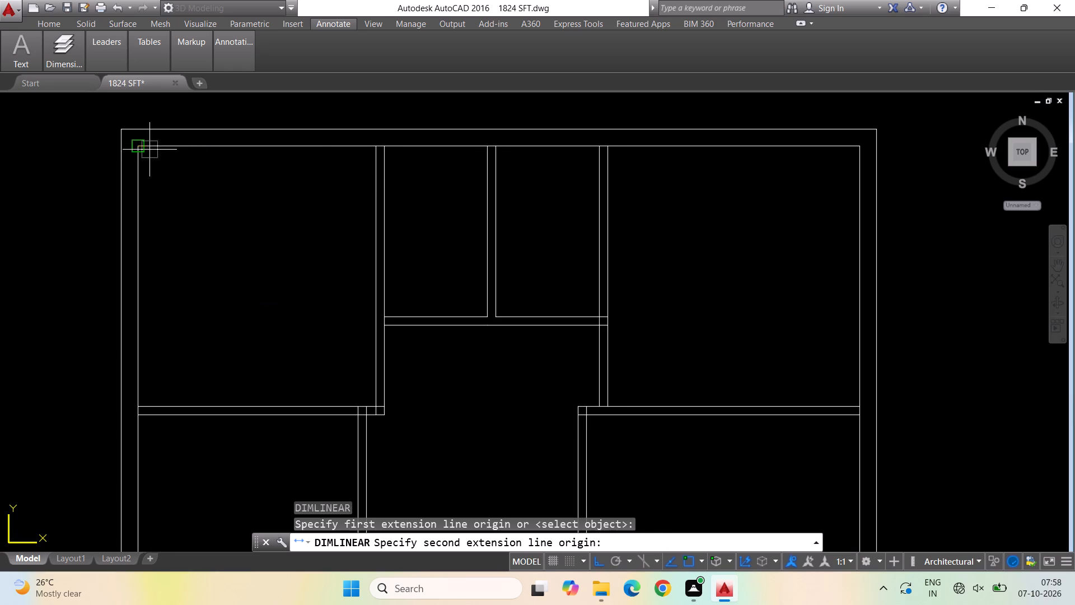
click(383, 149)
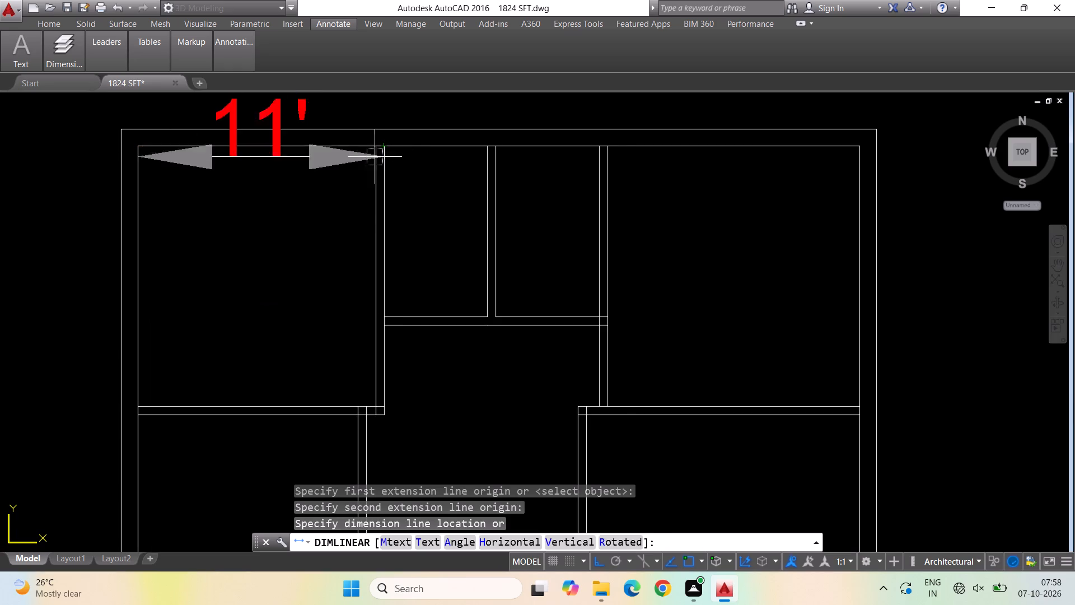
click(344, 221)
Dimension toilet 1's width from the bedroom 1 face of its side wall to the near face of the toilet partition.
key(space)
key(space)
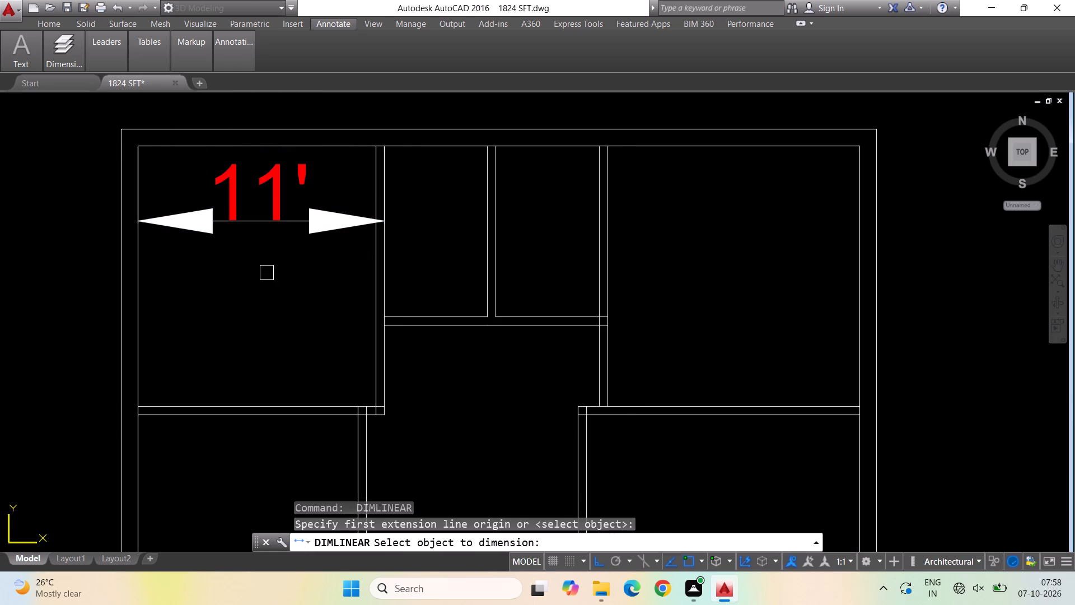
key(space)
key(space)
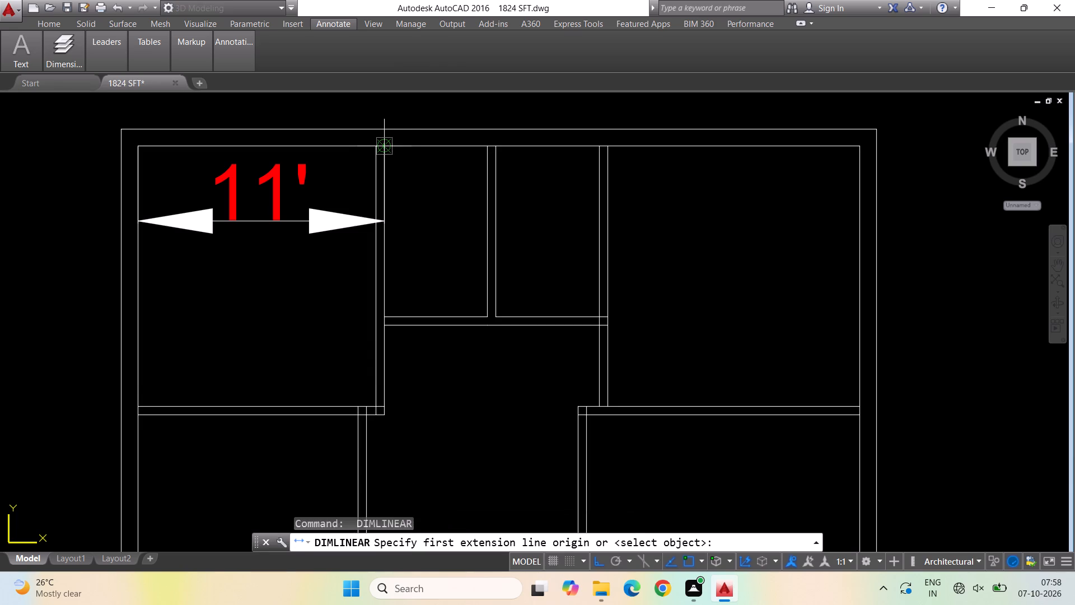
click(385, 150)
click(483, 151)
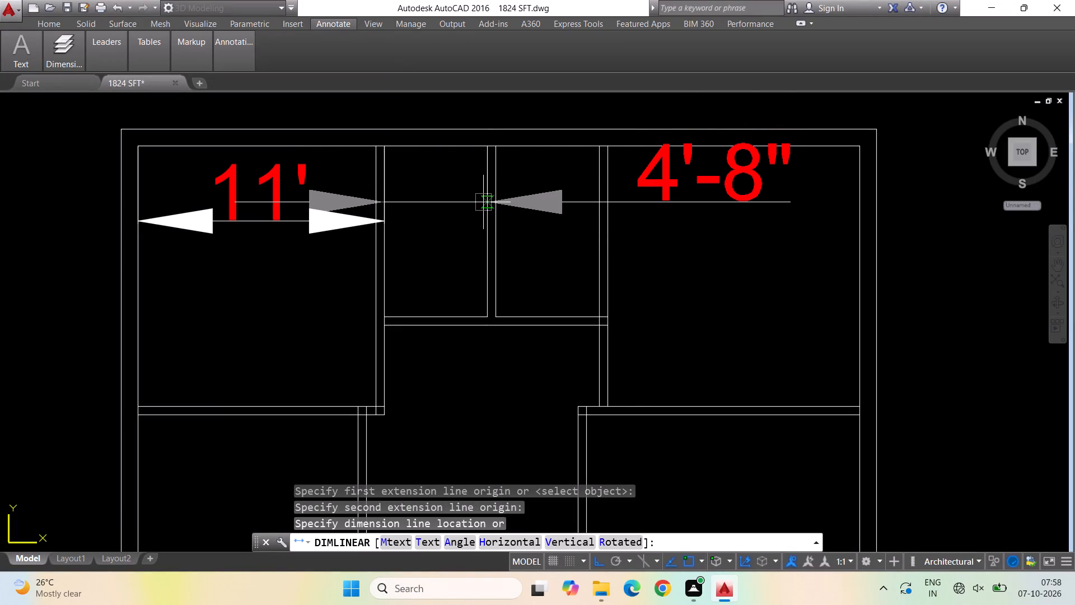
key(Escape)
key(space)
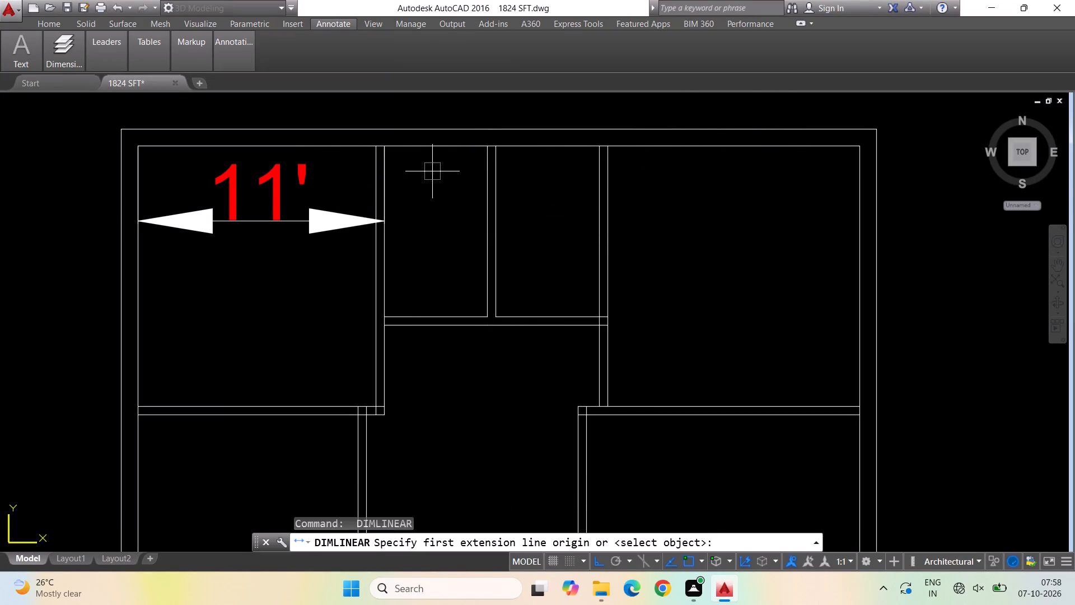
click(371, 145)
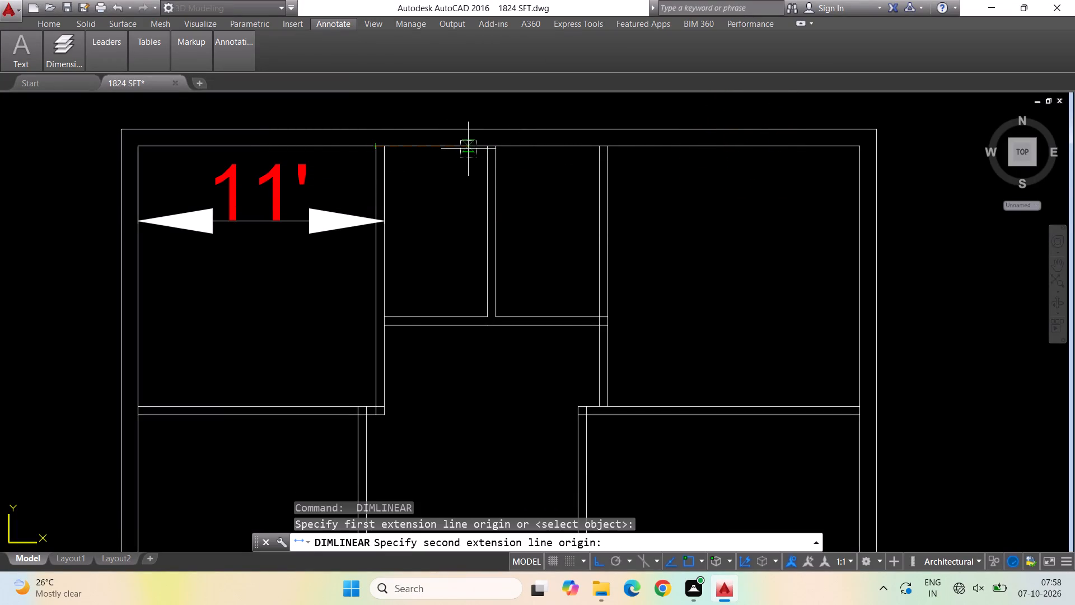
click(485, 148)
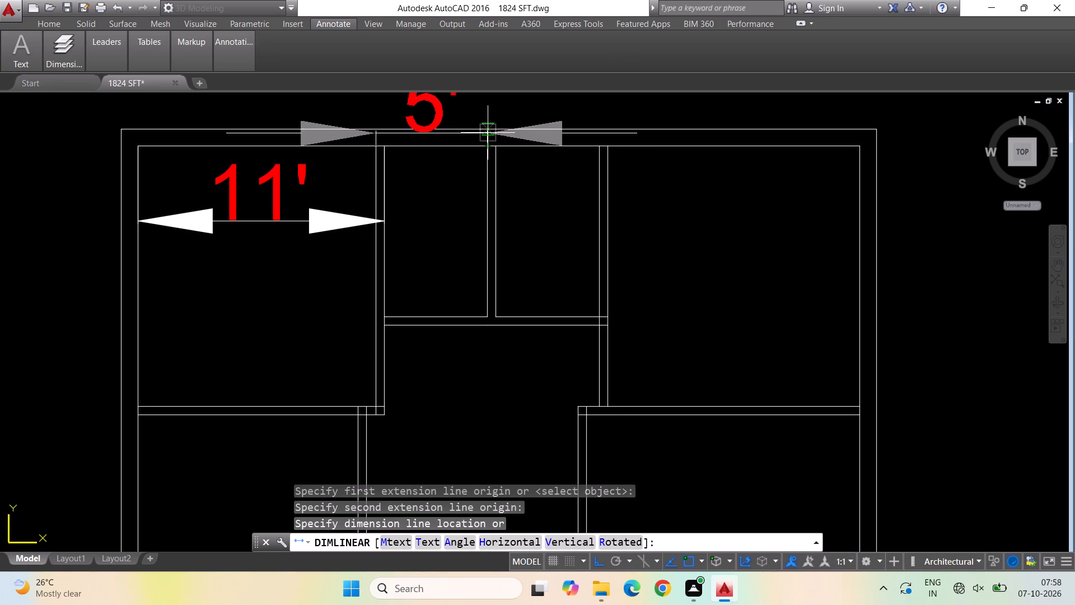
click(488, 131)
Dimension toilet 2's width from the toilet 1 face of the shared partition to the near face of the bedroom 2 wall.
key(space)
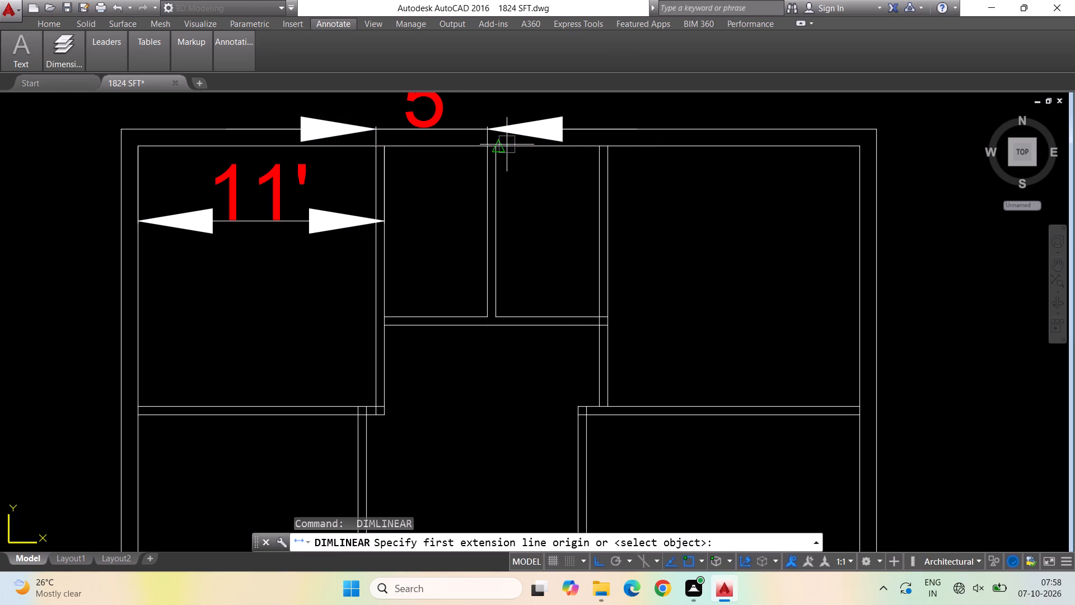
scroll(492, 148, up, 2)
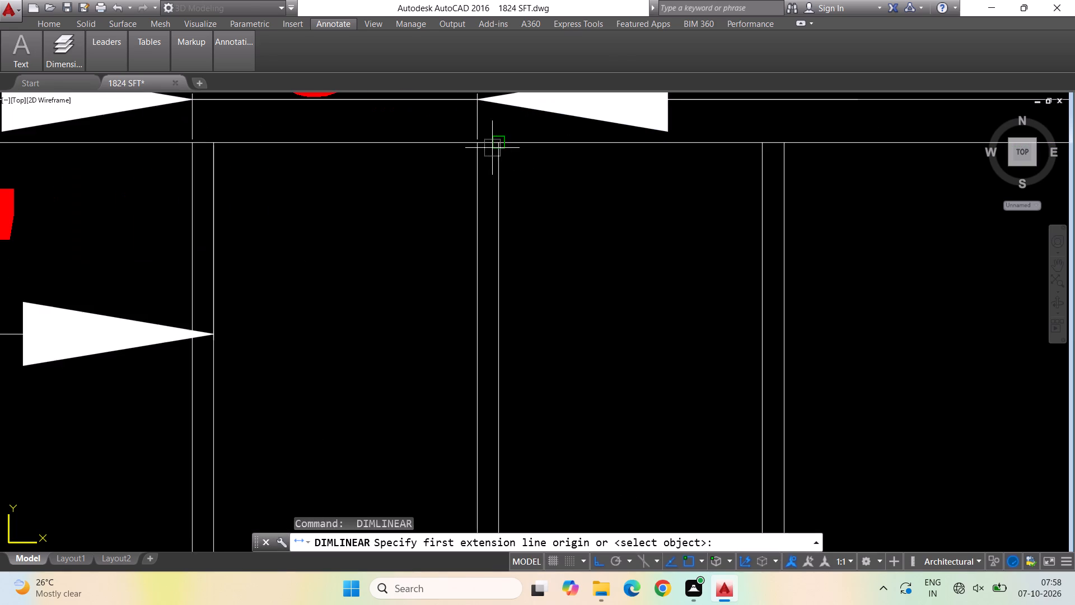
click(476, 148)
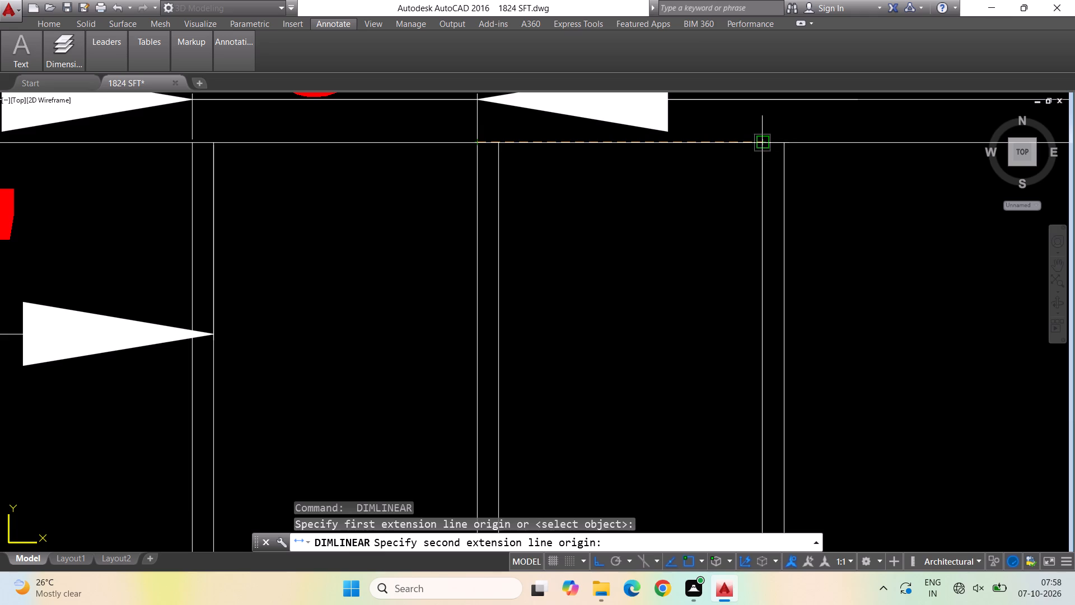
click(763, 145)
click(760, 129)
scroll(478, 194, down, 2)
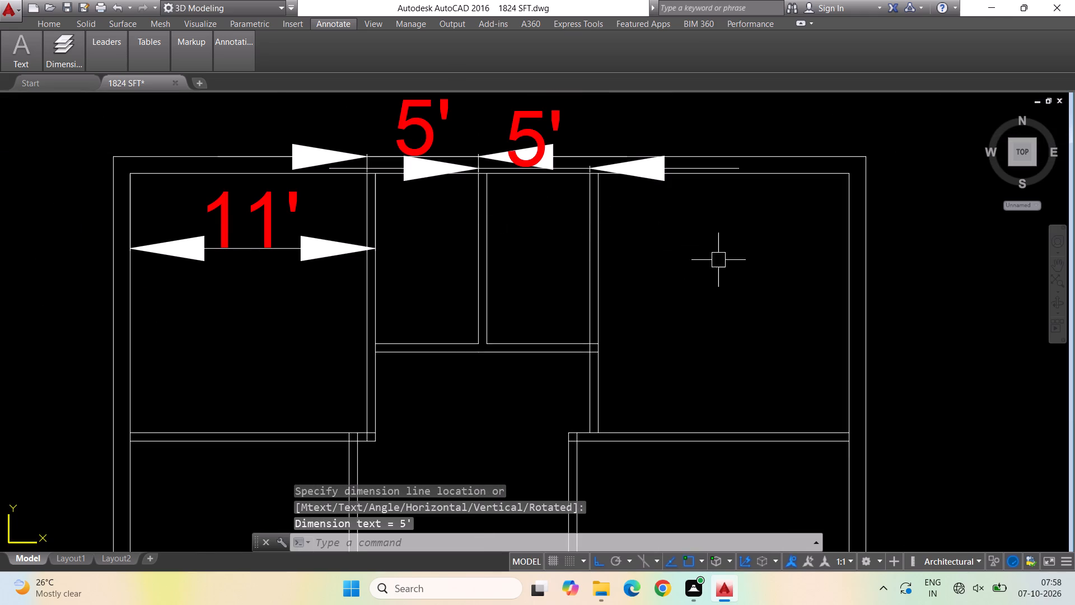
Measure bedroom 2's width from the toilet-side face of its partition to the outer wall's inner face with a linear dimension preview.
key(space)
scroll(590, 194, up, 2)
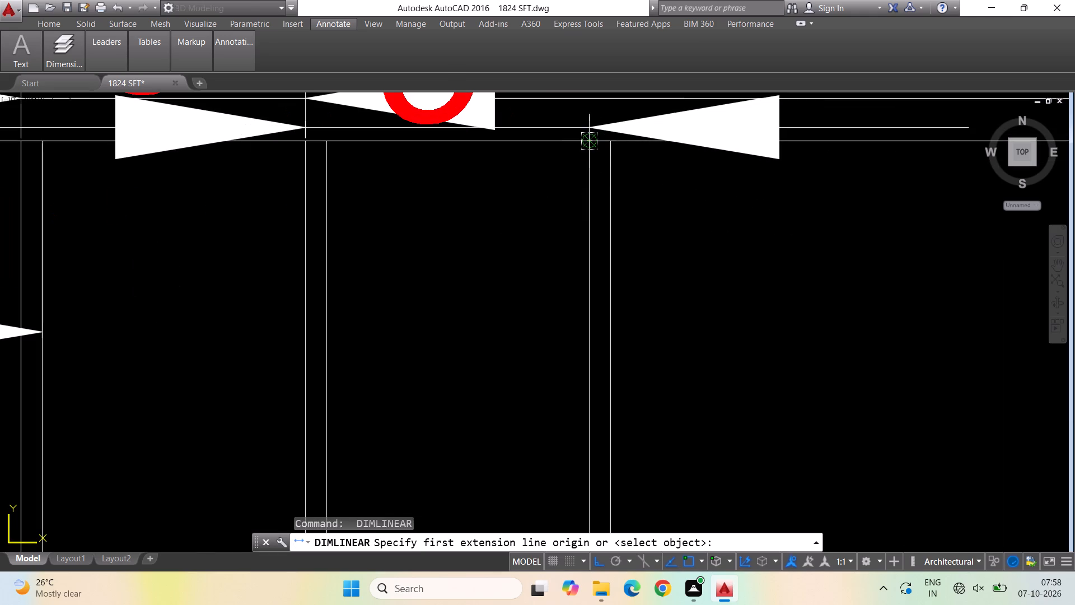
click(591, 141)
scroll(279, 223, down, 2)
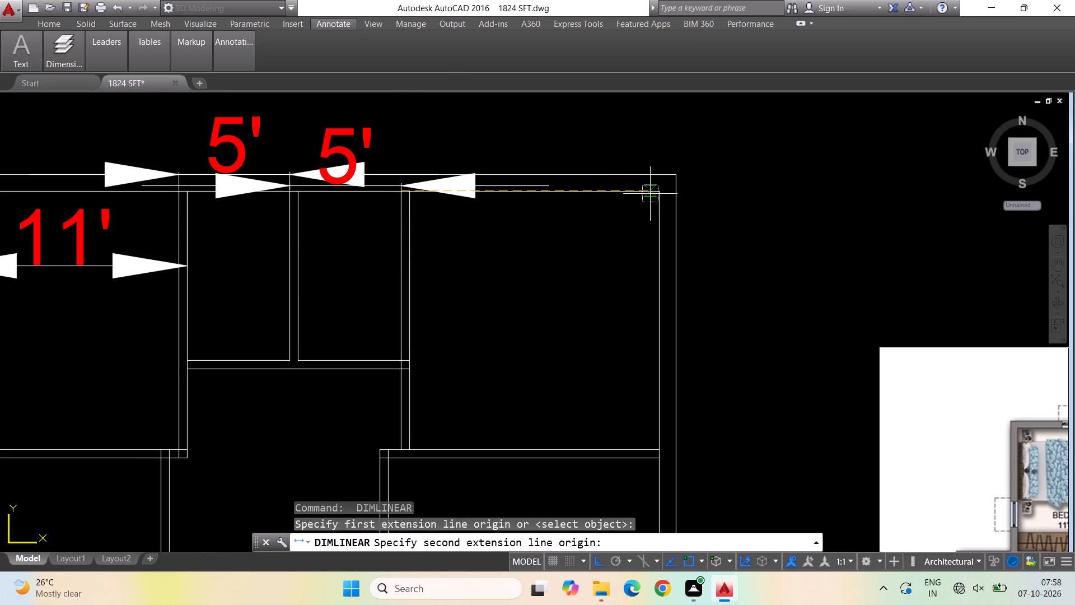
click(656, 194)
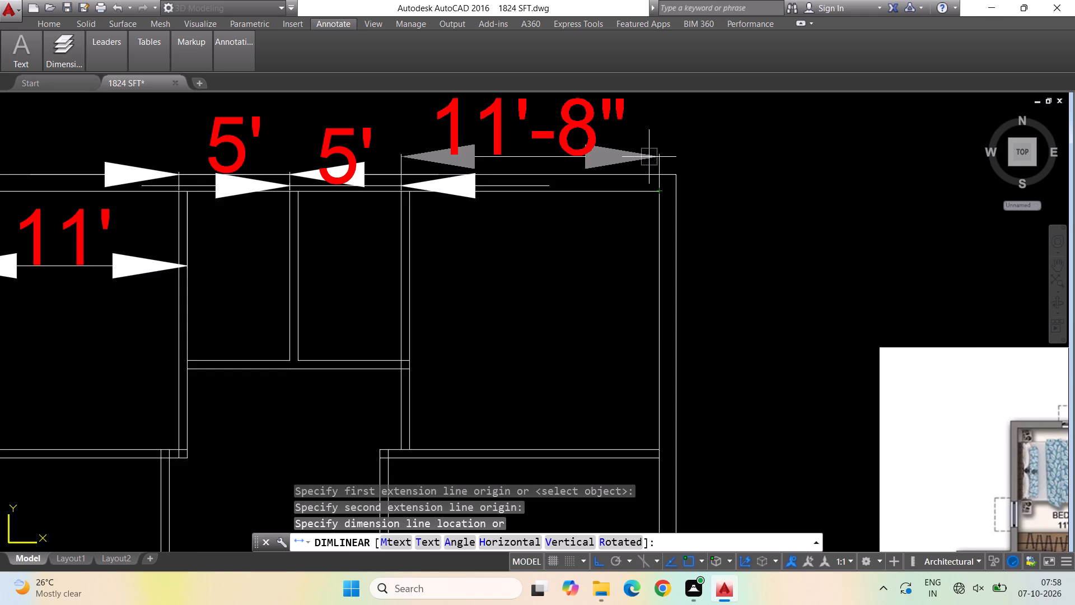
scroll(649, 157, down, 2)
scroll(649, 157, up, 1)
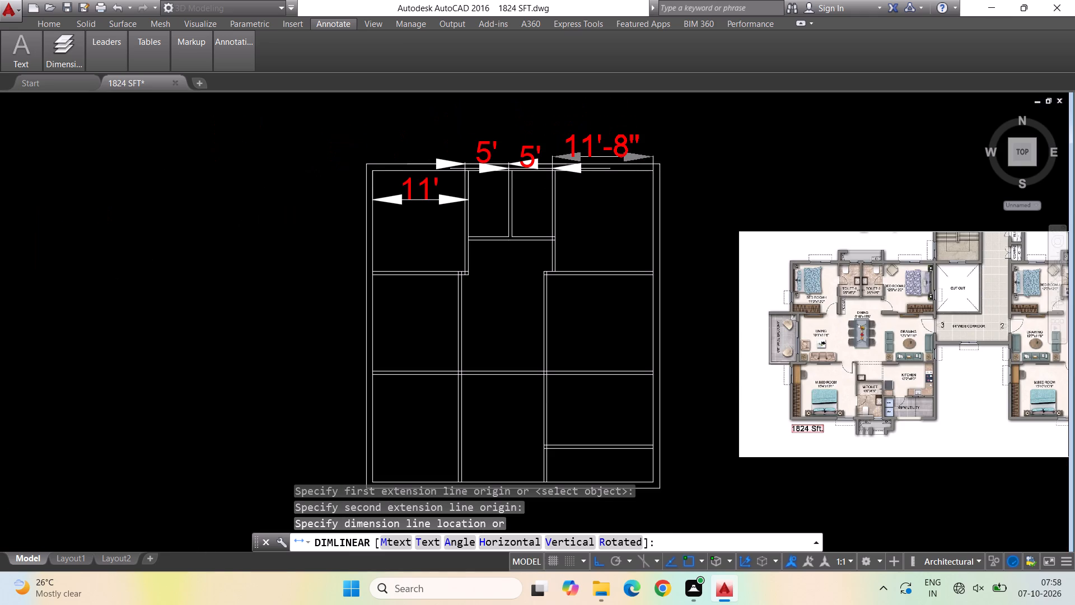
scroll(649, 157, down, 1)
scroll(649, 157, up, 1)
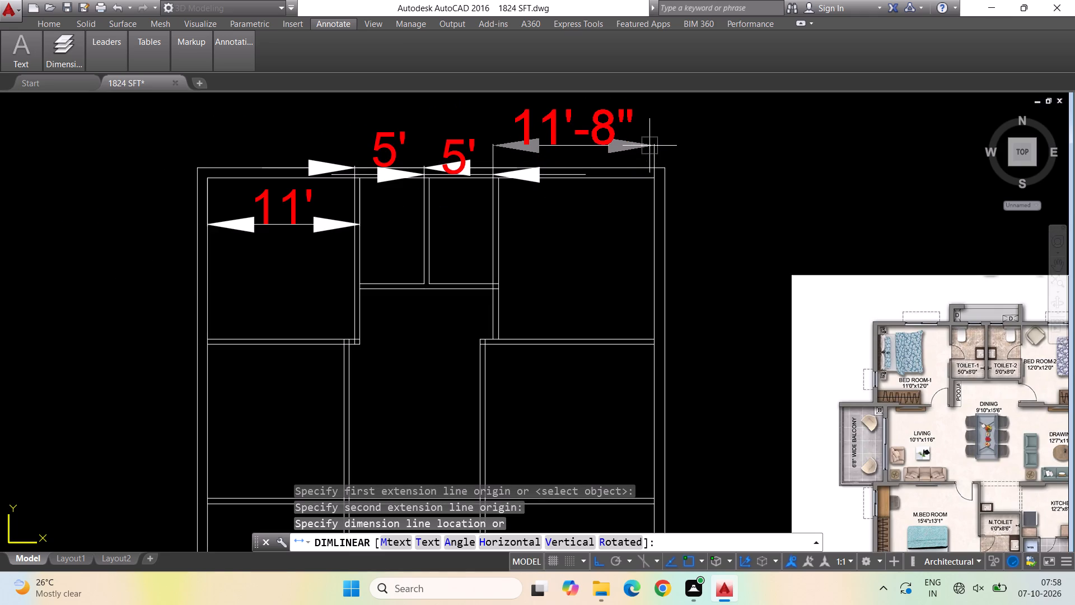
key(Escape)
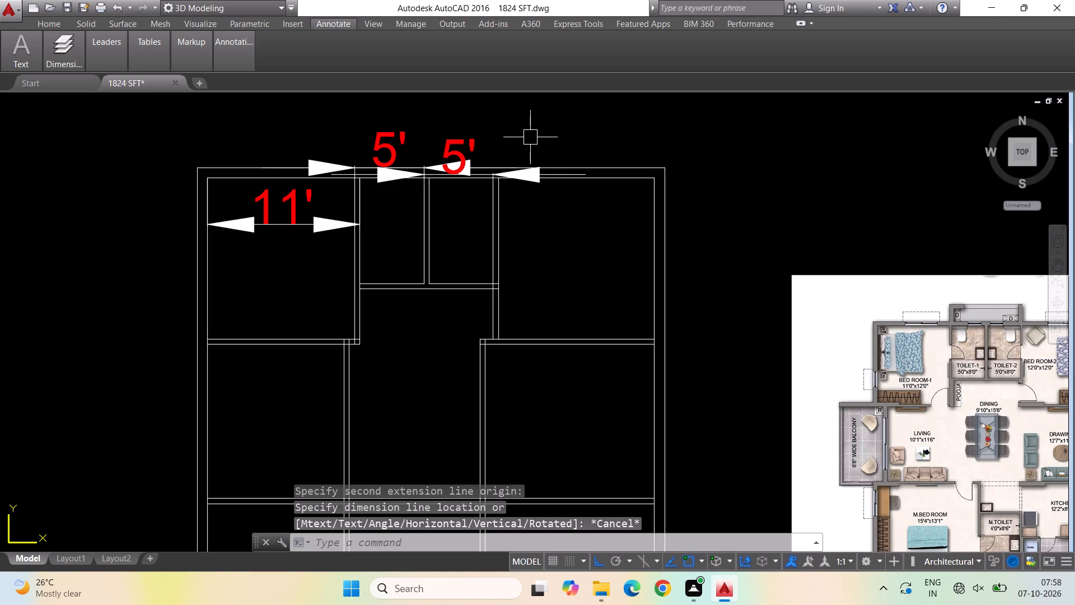
Delete the three check dimensions placed over bedroom 1, toilet 1 and toilet 2.
text(dli)
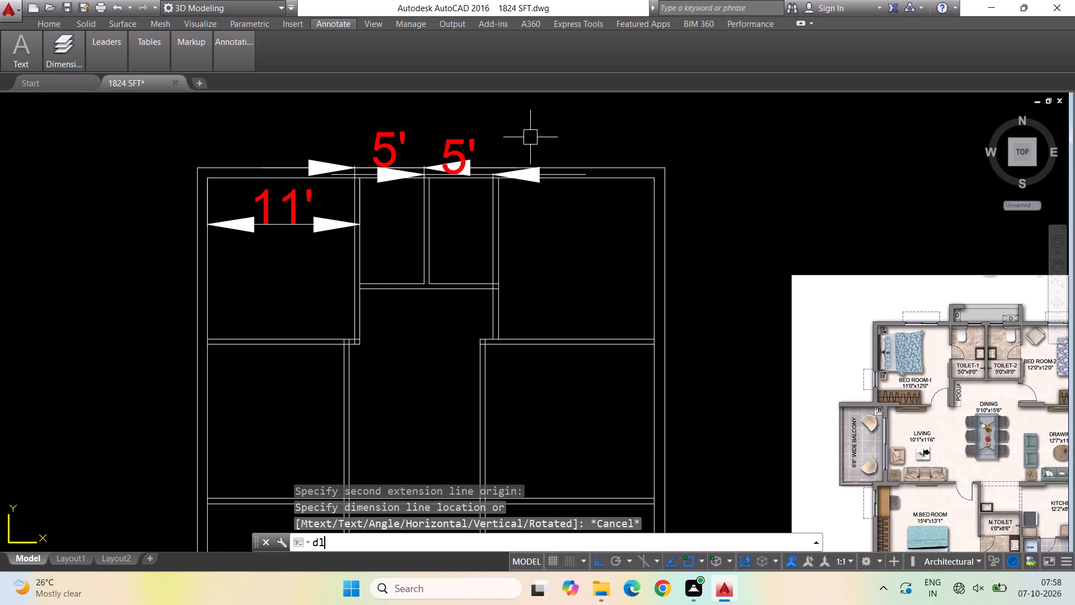
key(Escape)
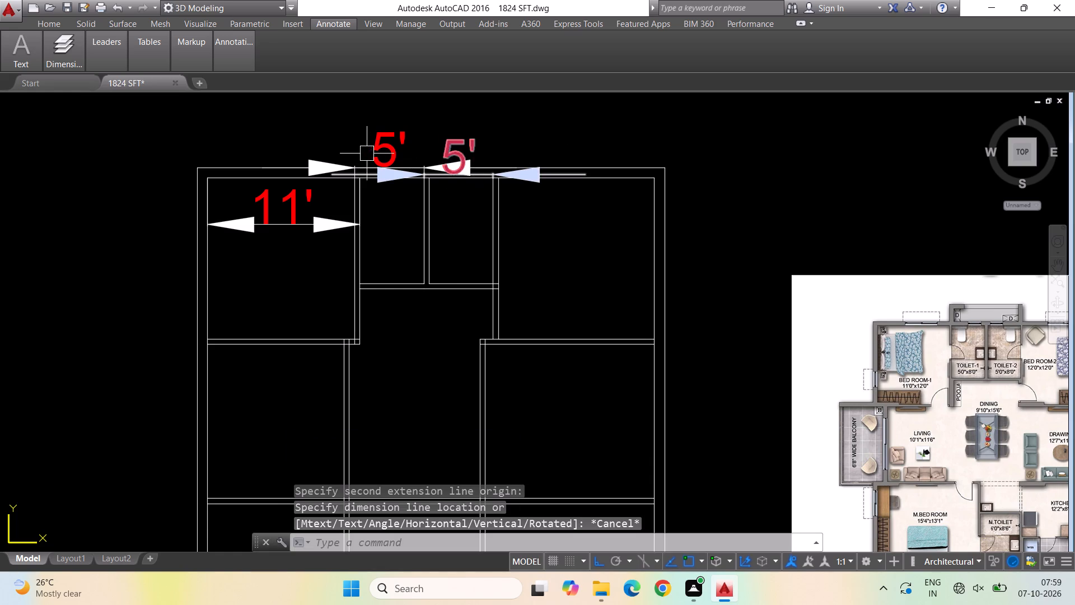
key(Escape)
click(308, 221)
key(Delete)
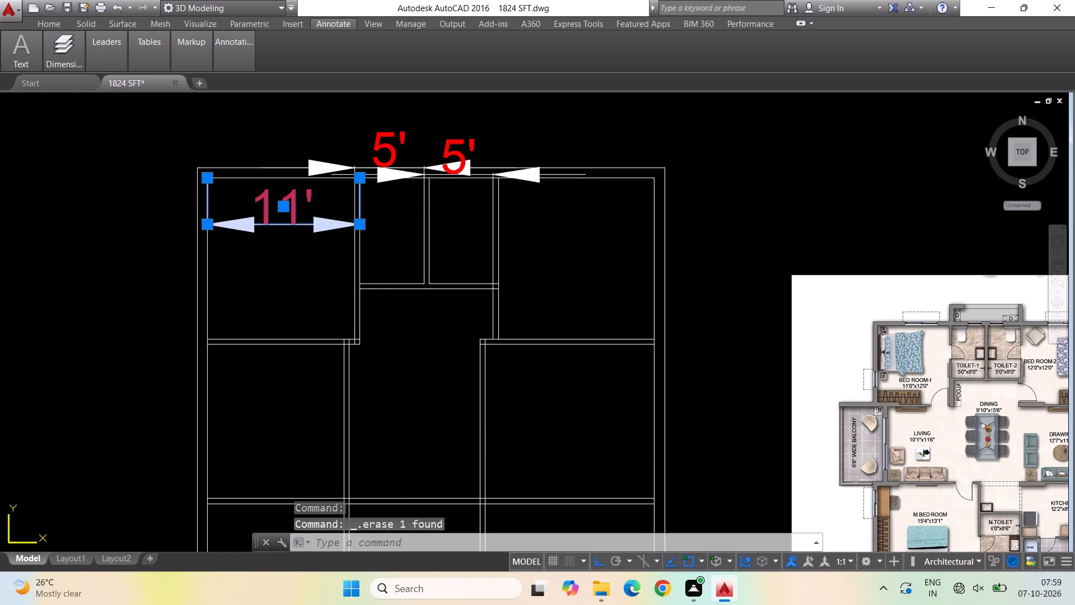
click(384, 158)
key(Delete)
click(469, 158)
key(Delete)
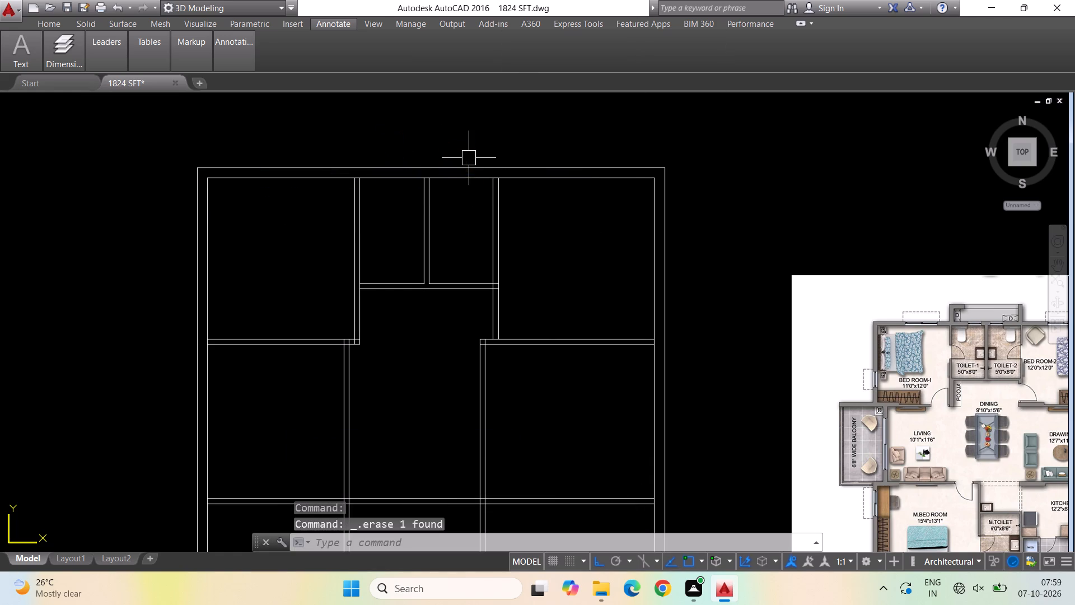
key(Escape)
key(Escape)
Recheck bedroom 2's width between the partition's toilet-side face and the outer wall's inner corner with a linear dimension preview.
text(dli)
key(Return)
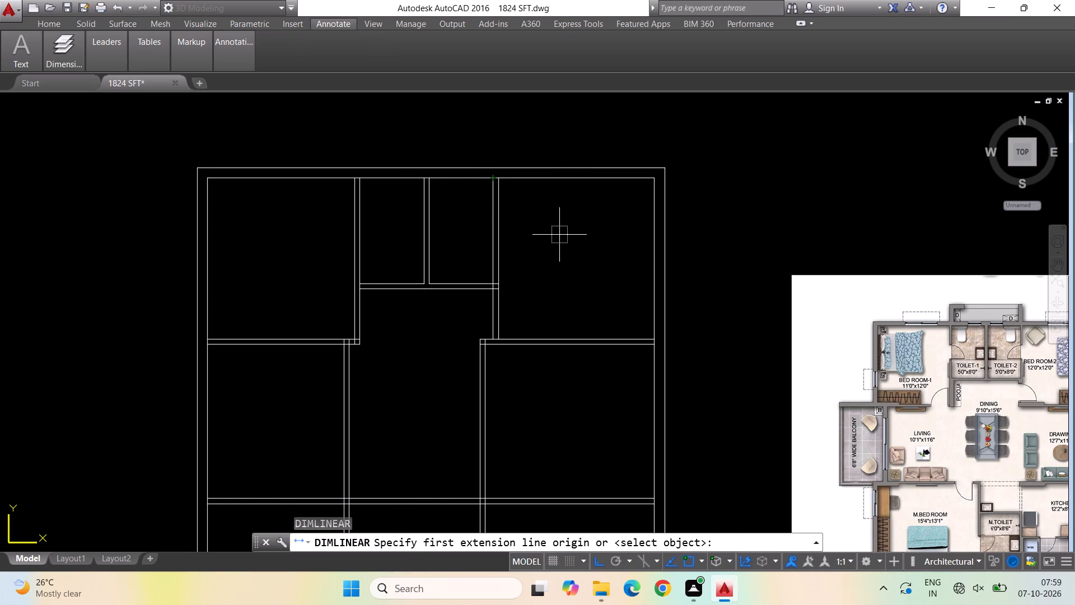
click(491, 182)
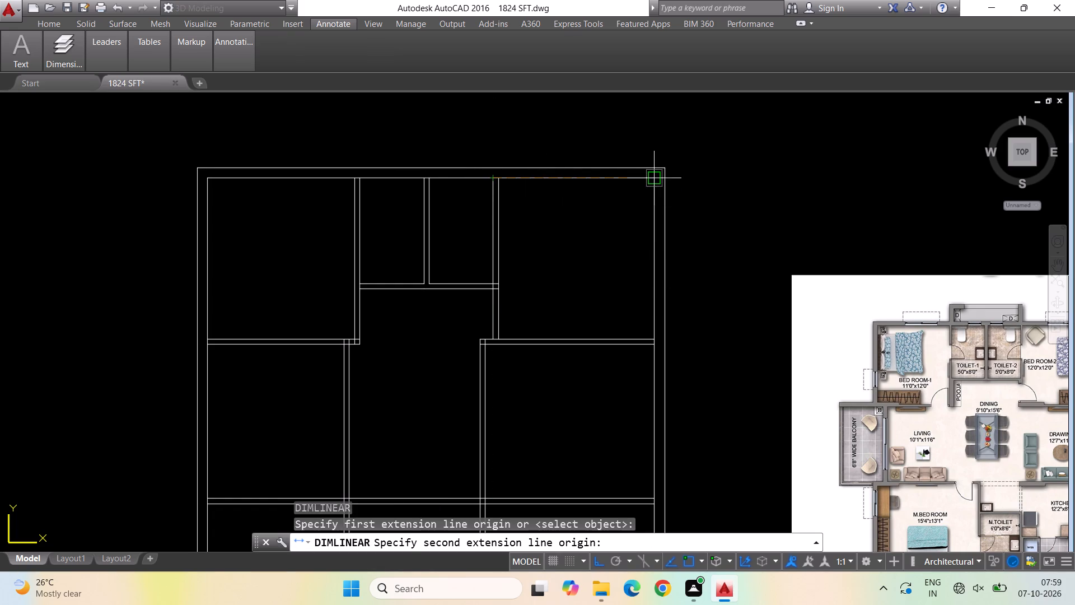
click(655, 175)
key(Escape)
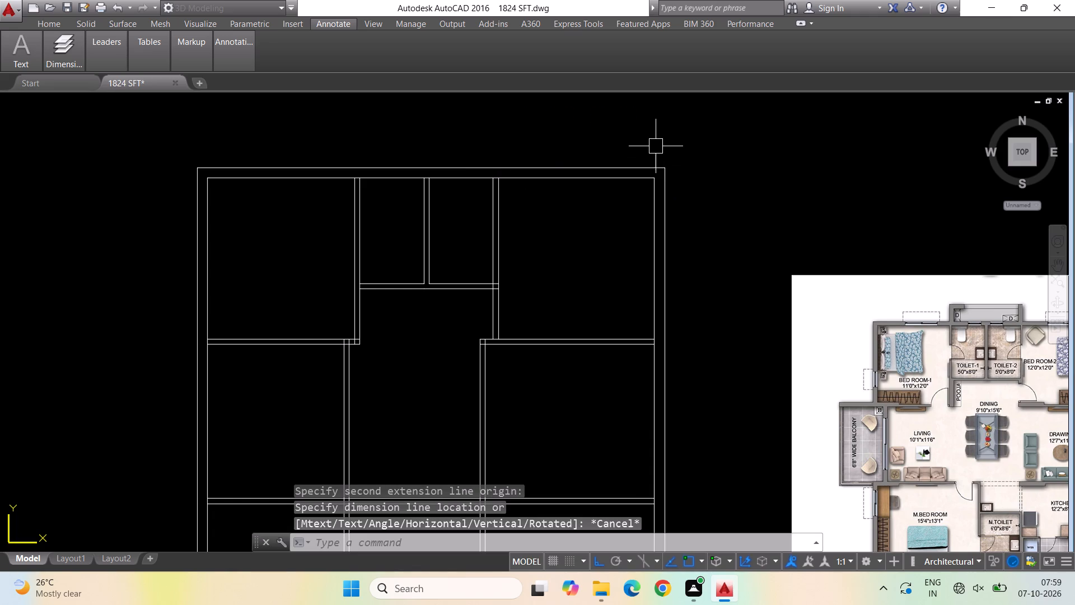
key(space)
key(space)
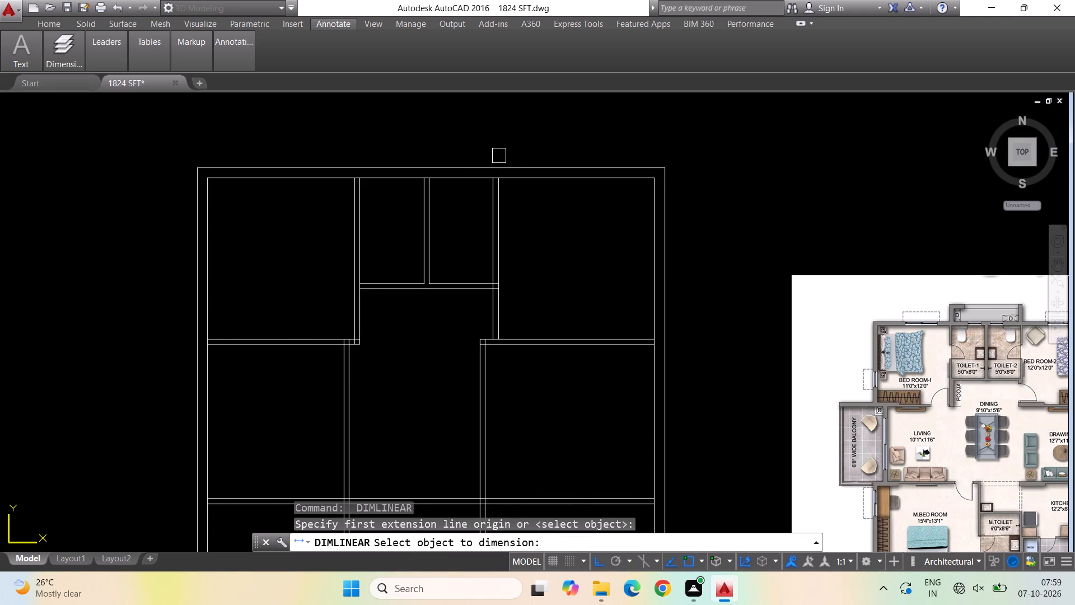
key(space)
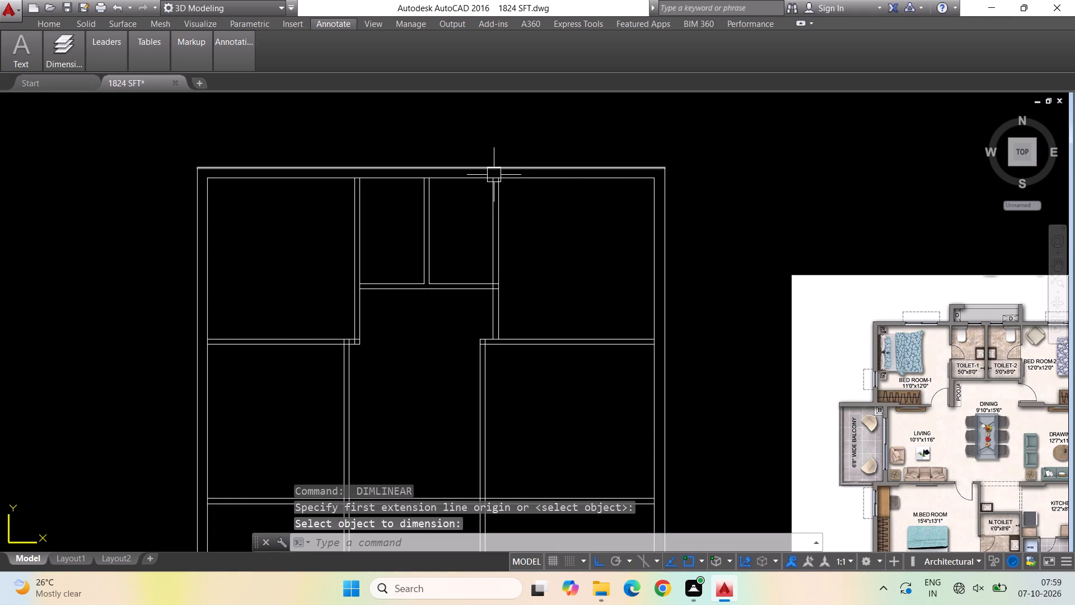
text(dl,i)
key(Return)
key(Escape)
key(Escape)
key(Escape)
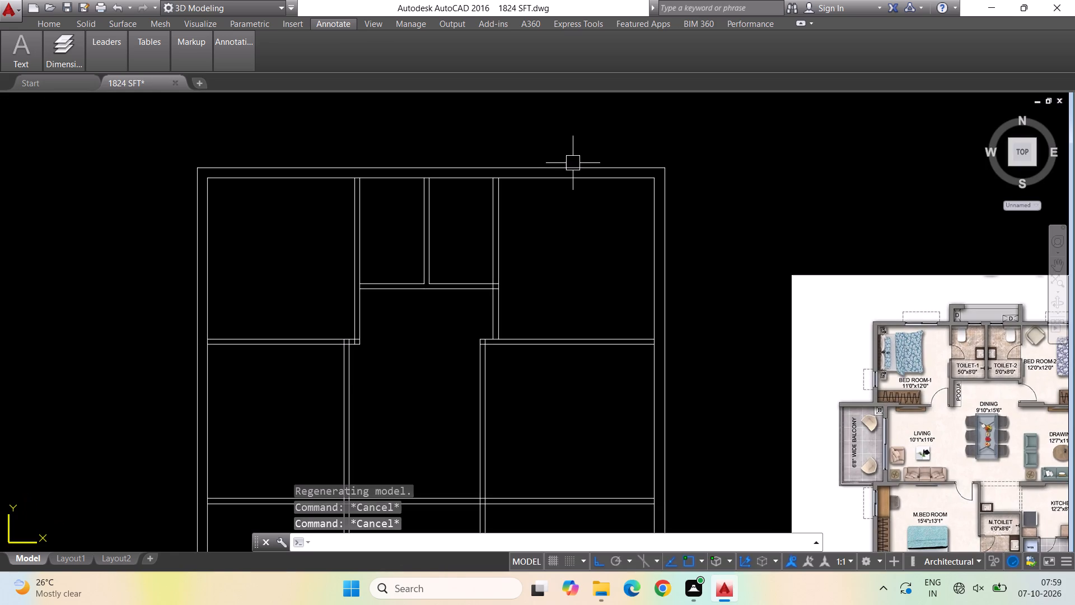
Measure from the toilet-side face of bedroom 2's partition to the outer wall's outer corner with a linear dimension preview.
text(dli)
key(Return)
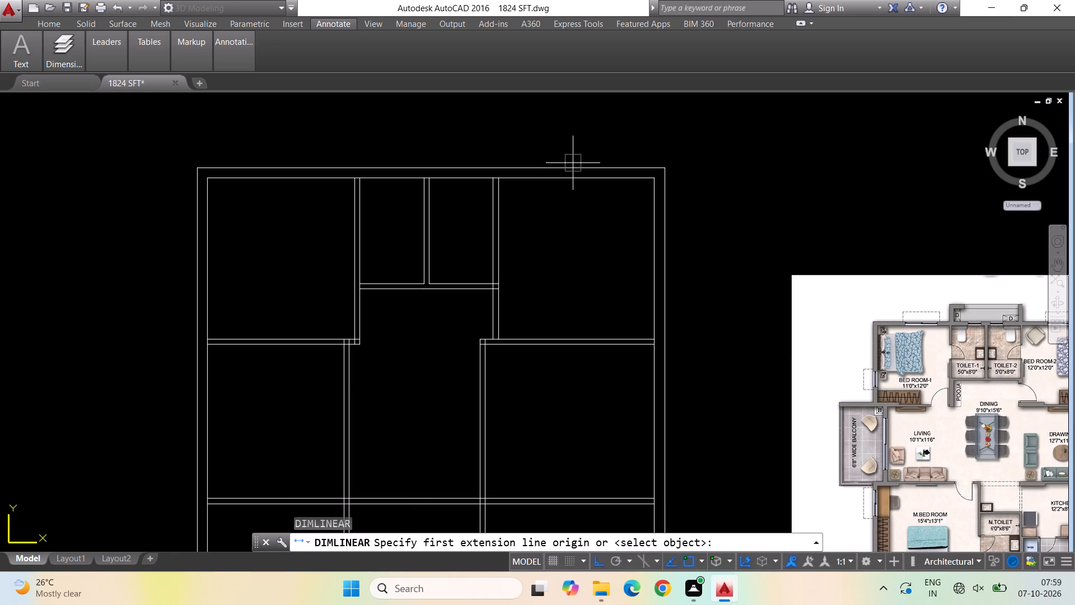
click(493, 180)
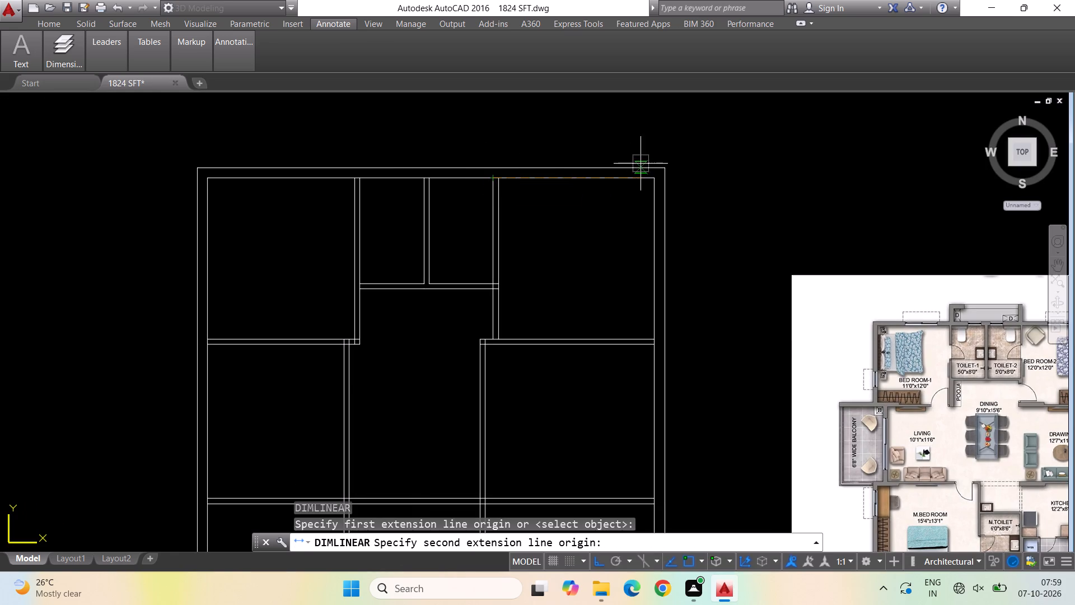
click(663, 166)
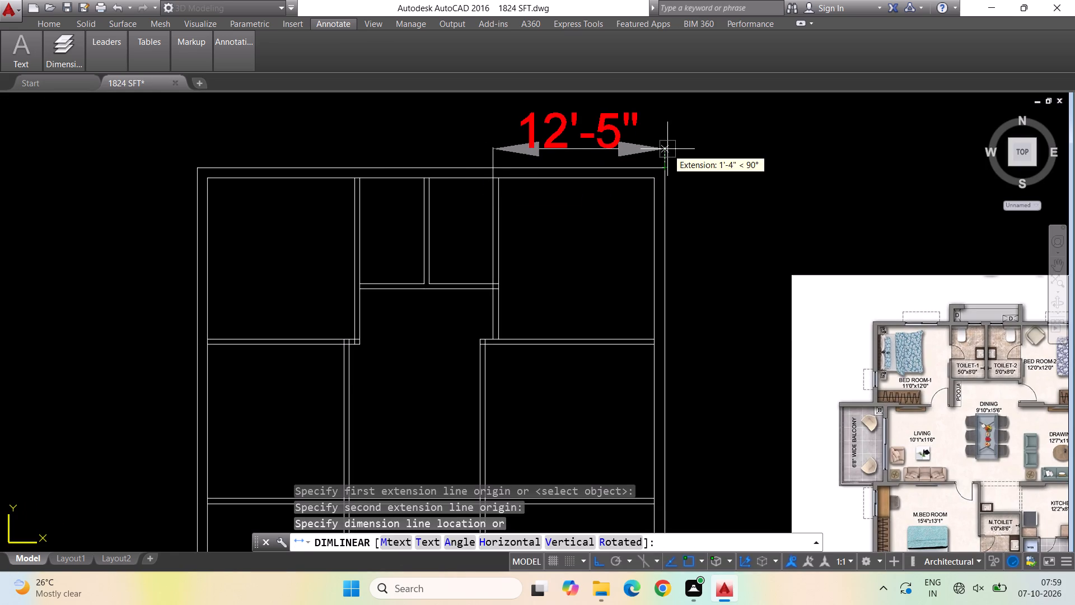
key(Escape)
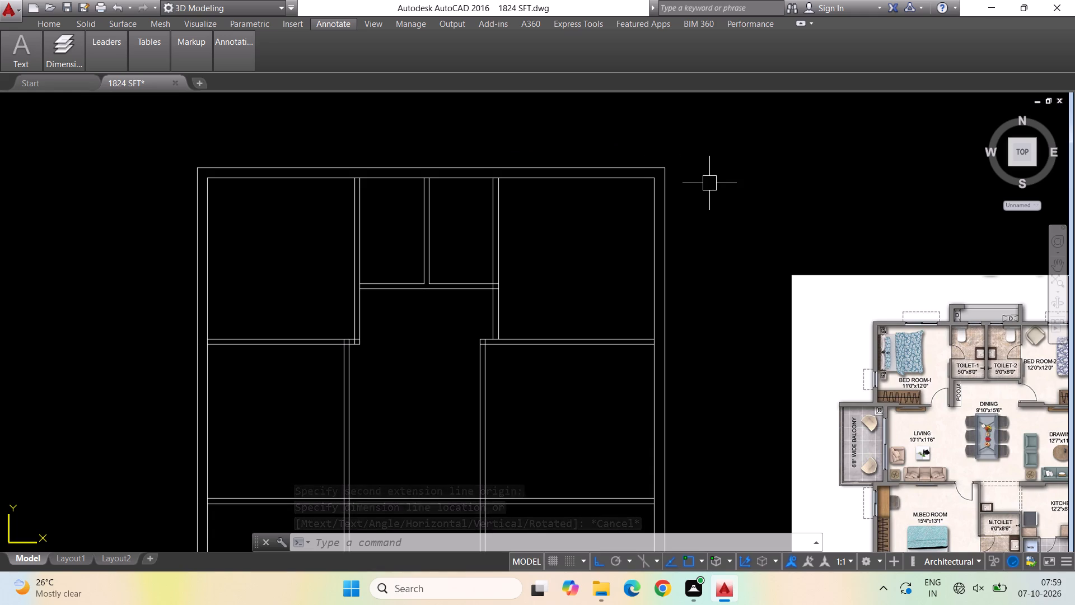
key(Escape)
key(Escape)
Measure toilet 2's clear width between the facing sides of its two partitions with a linear dimension preview.
text(dli)
key(Return)
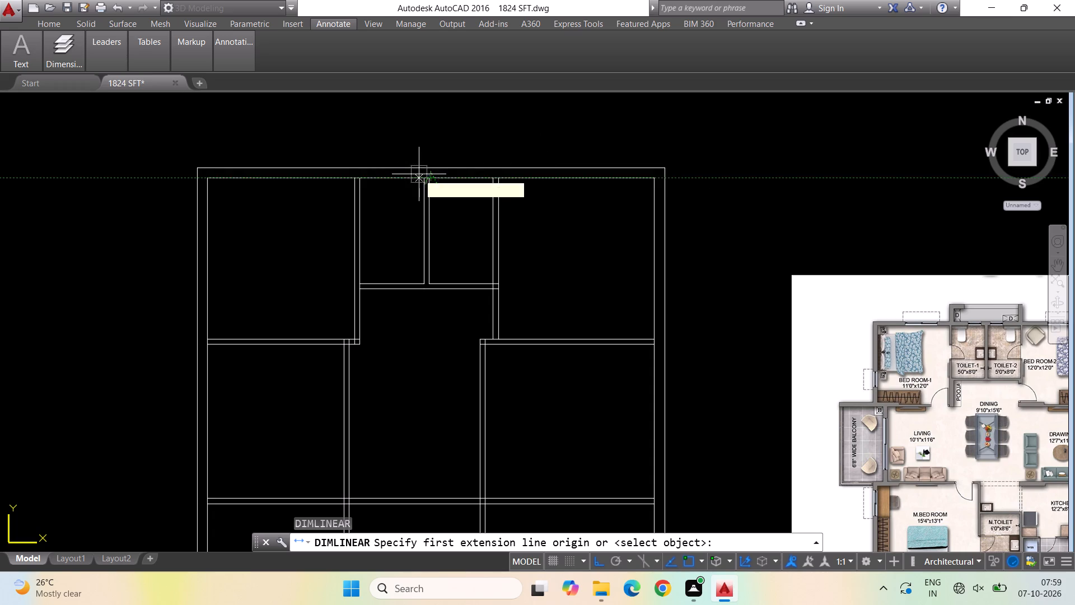
scroll(431, 183, up, 3)
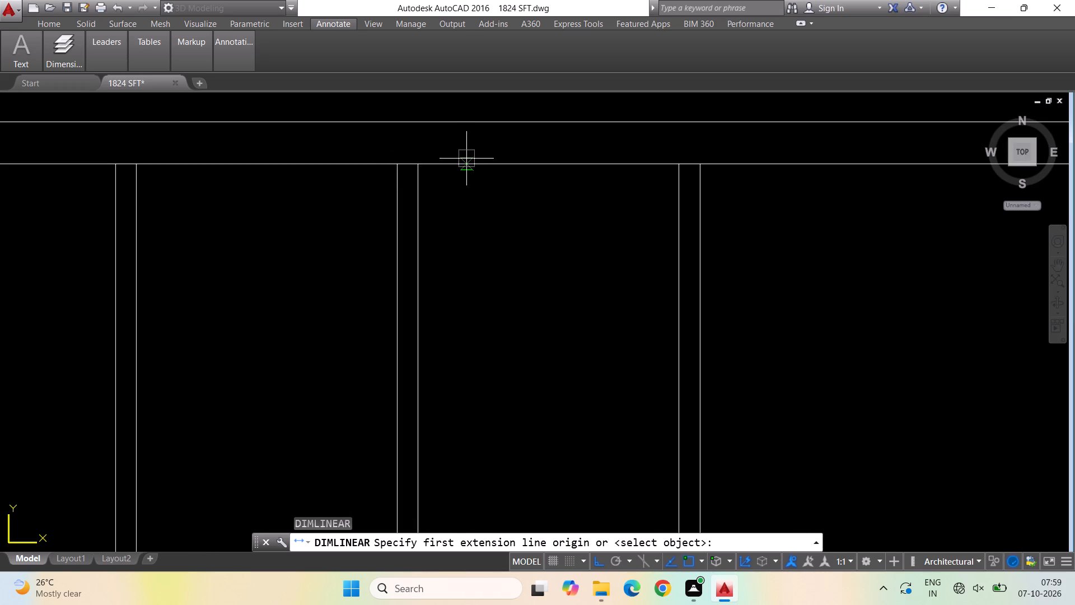
scroll(466, 159, down, 2)
scroll(448, 159, up, 3)
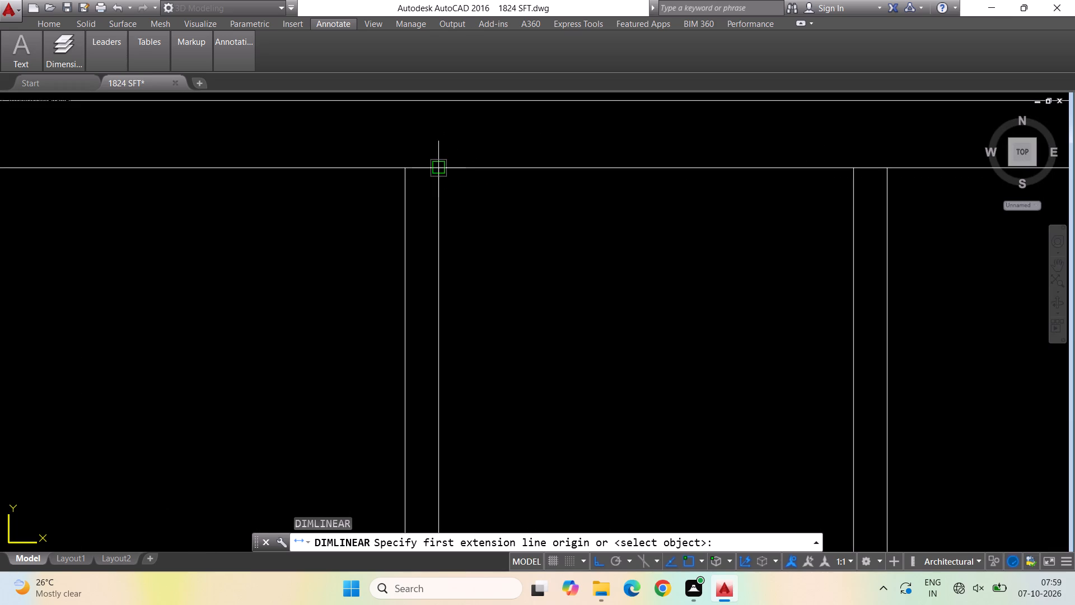
click(436, 169)
scroll(315, 188, down, 2)
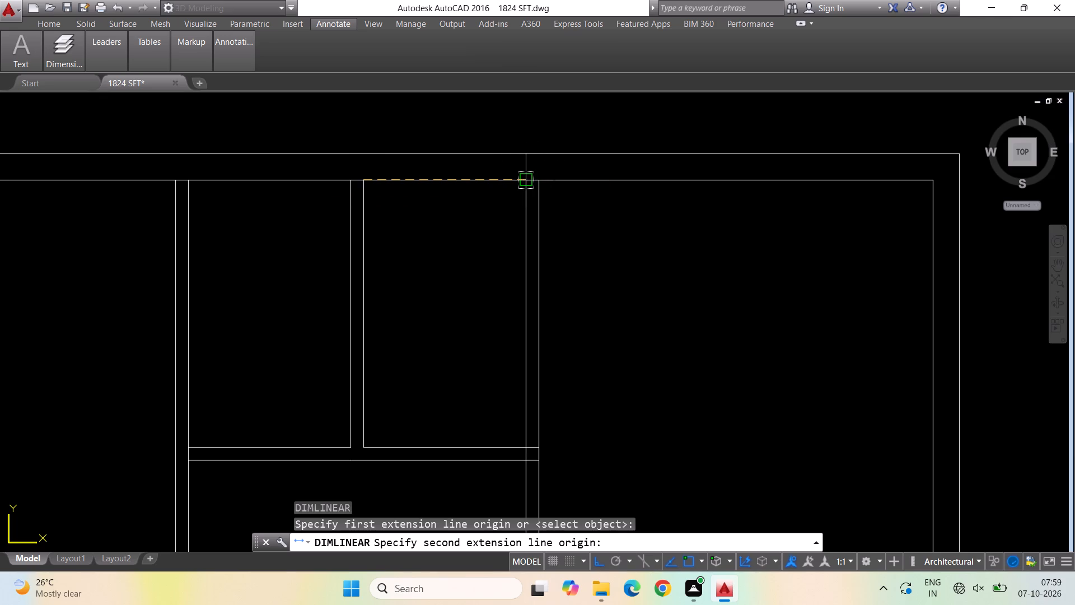
click(524, 182)
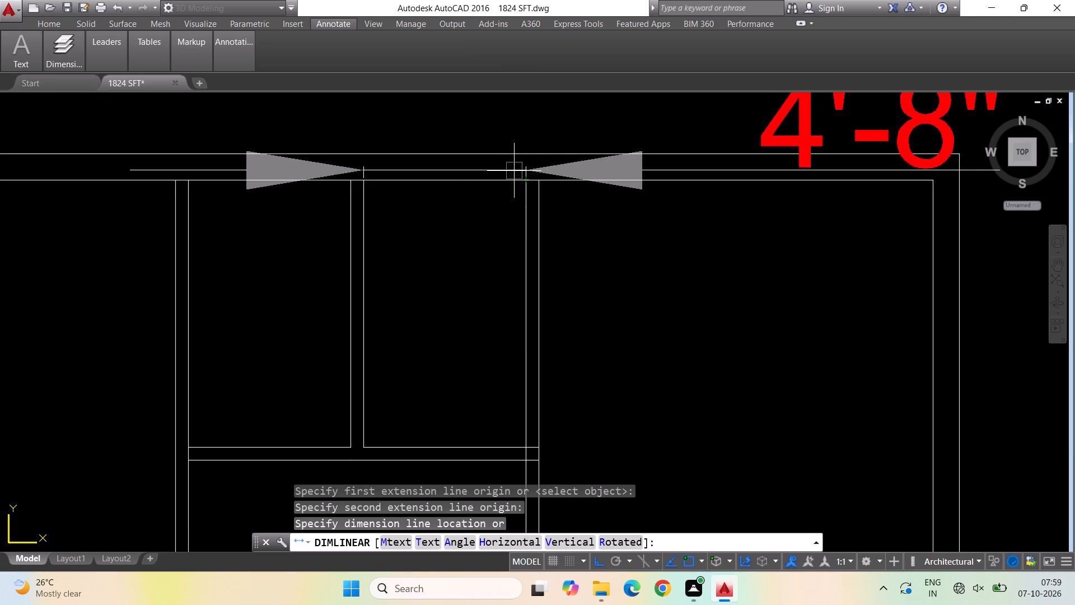
key(Escape)
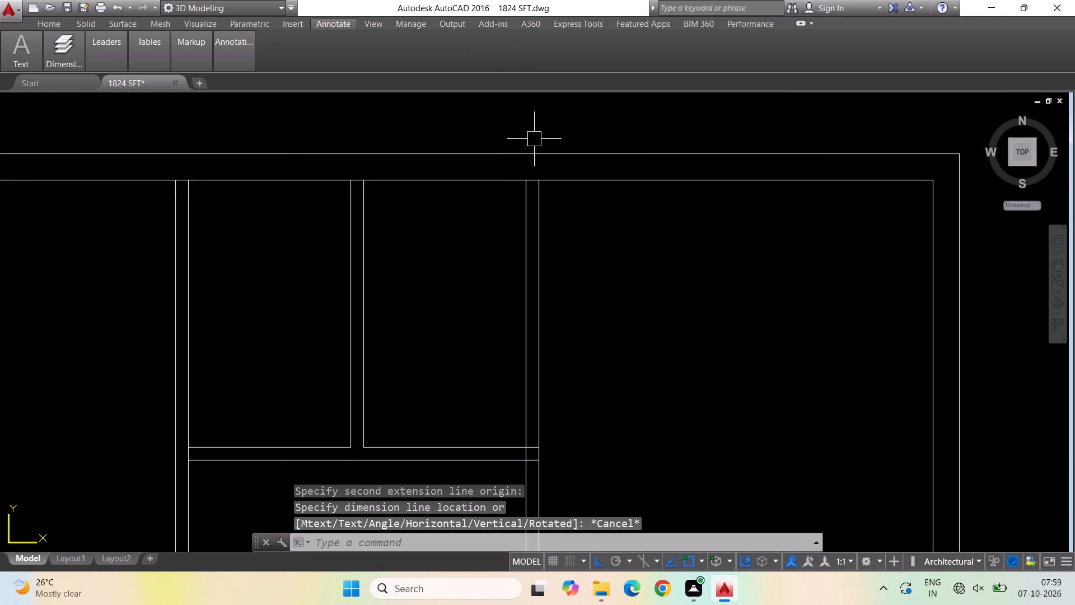
scroll(450, 270, down, 1)
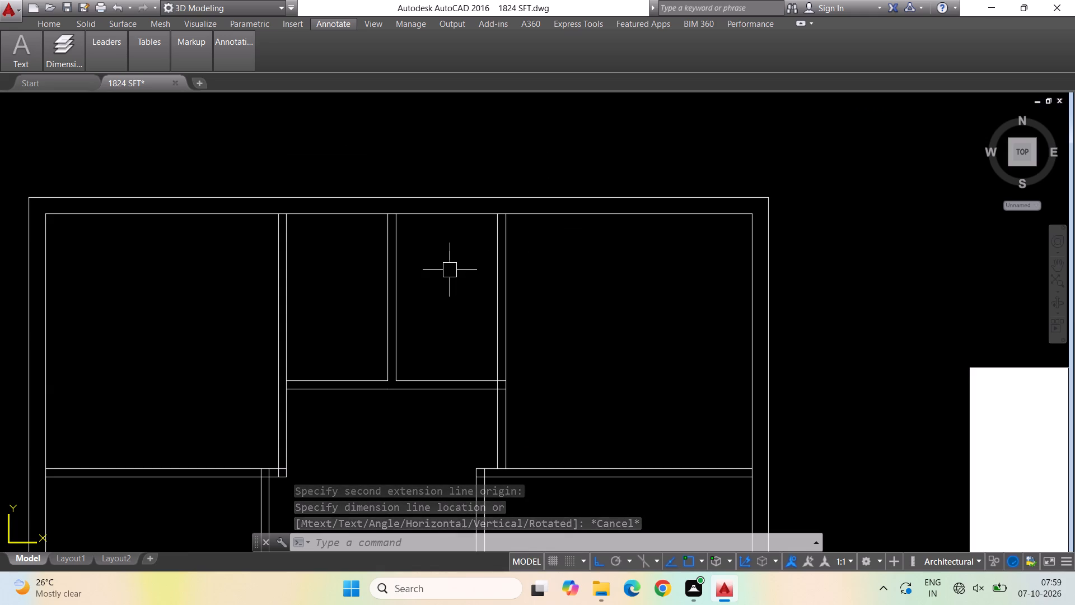
key(Escape)
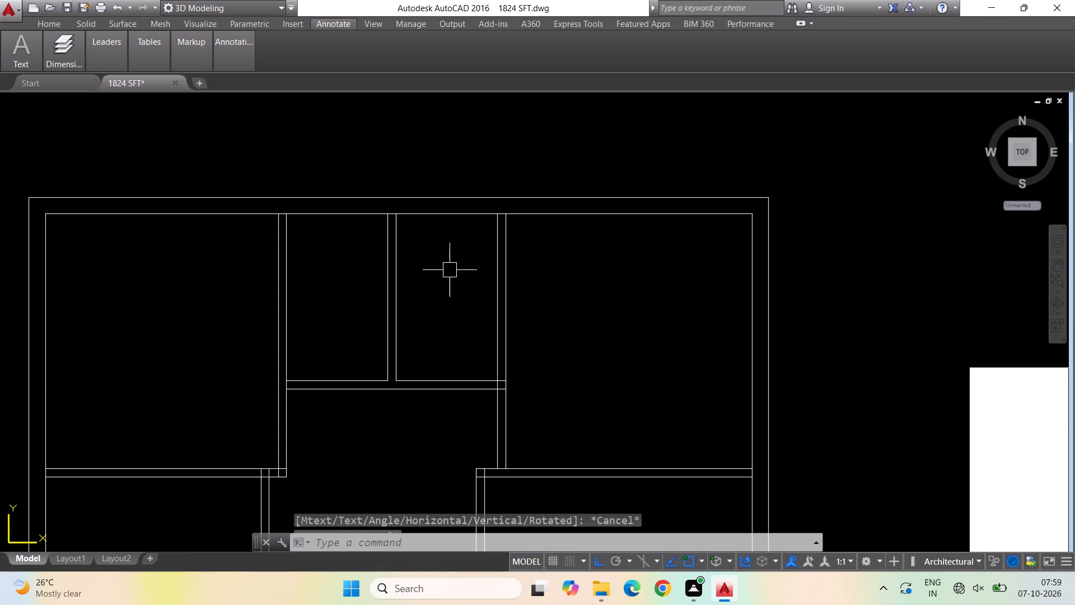
key(Escape)
Measure from the toilet 1 face of the shared toilet partition to the toilet-side face of bedroom 2's partition.
text(dli)
key(Return)
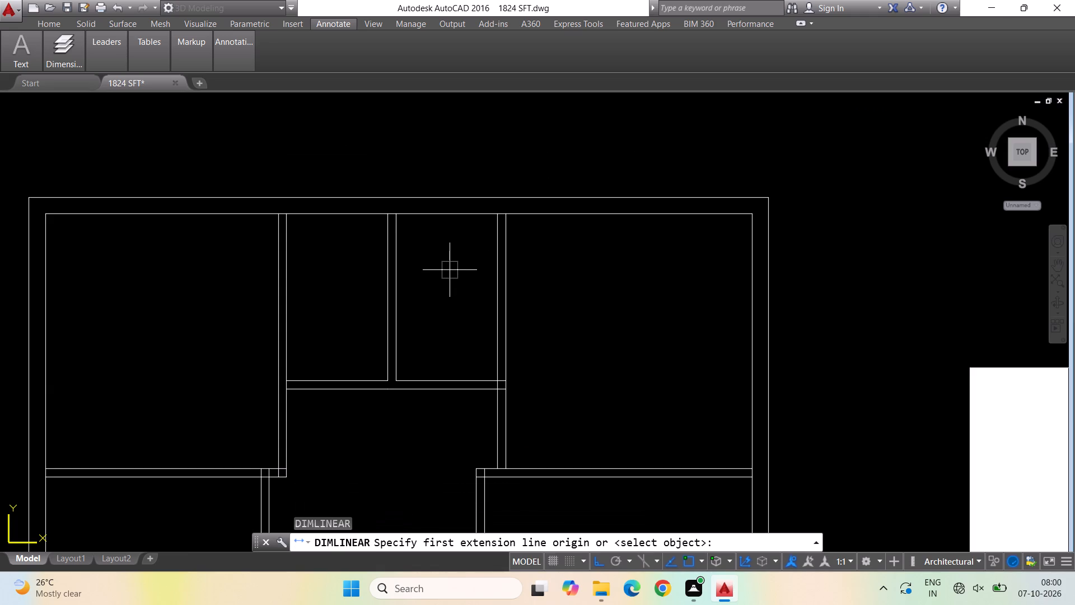
click(386, 217)
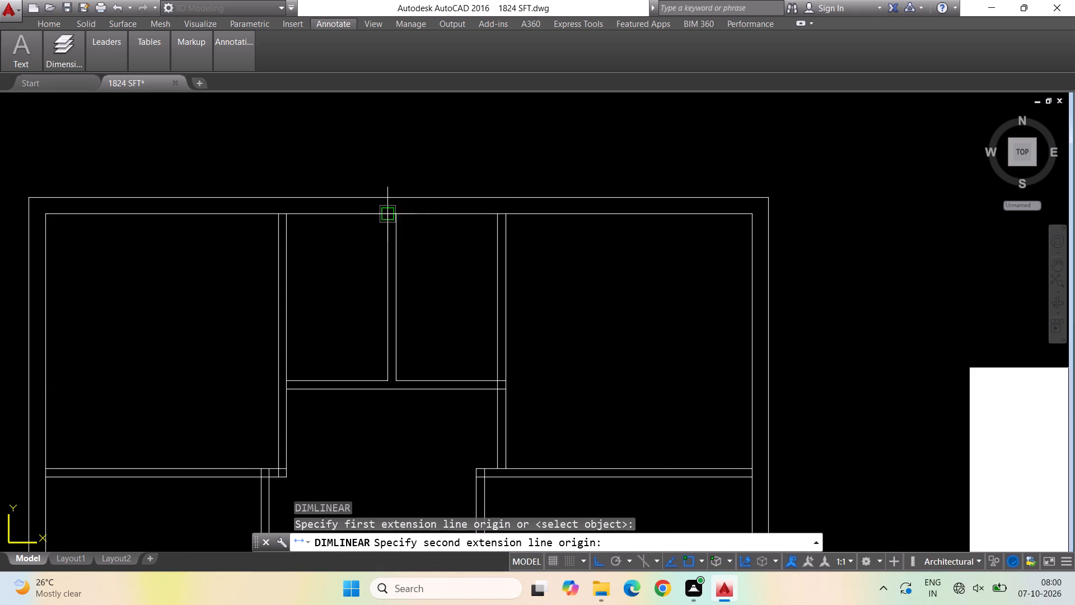
click(497, 211)
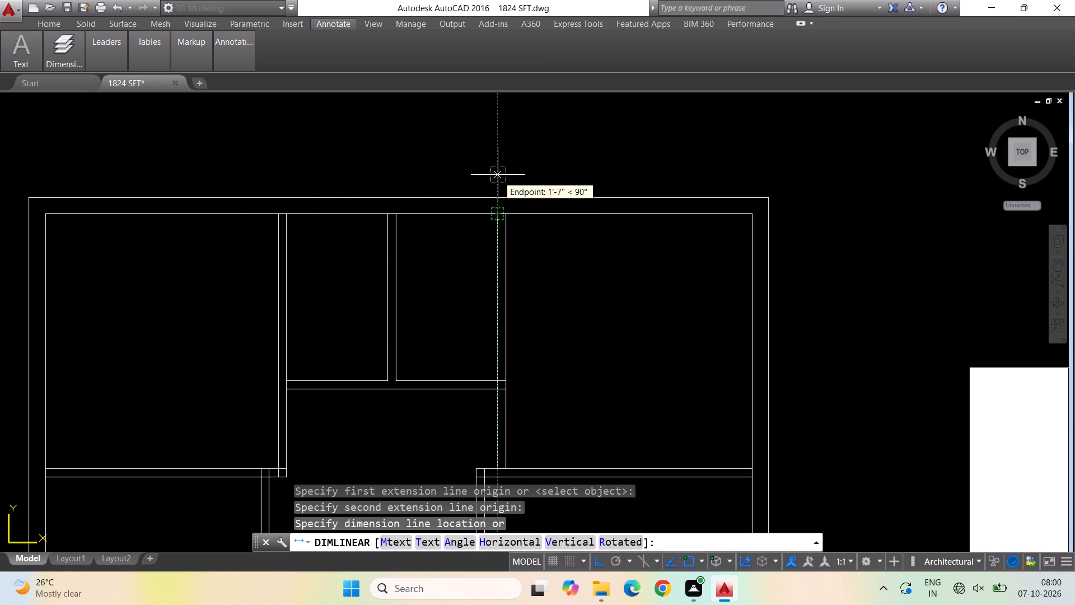
key(Escape)
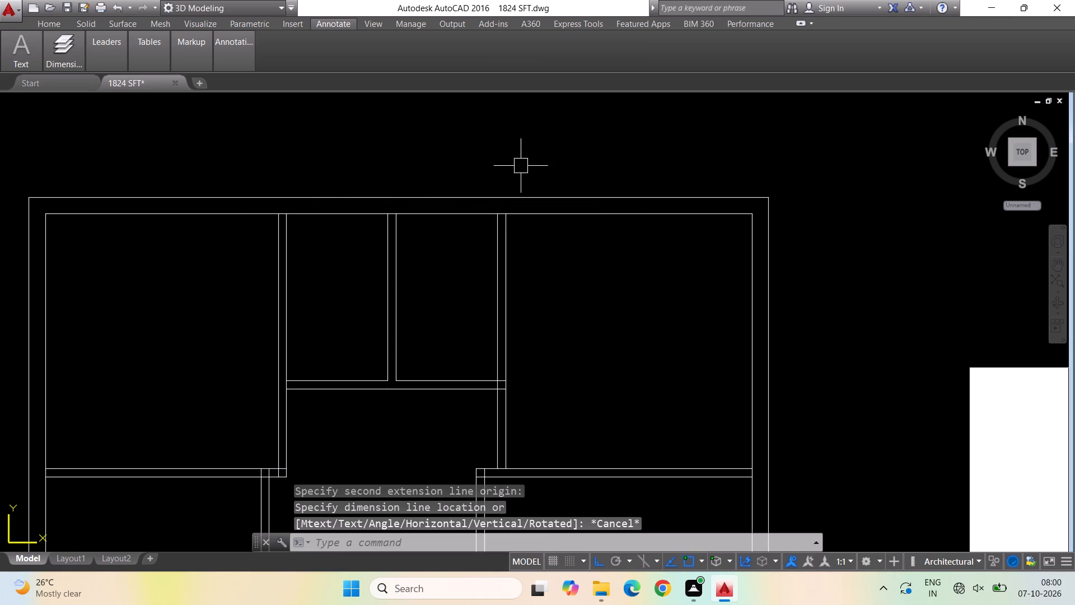
Measure bedroom 2's width again from the partition's toilet-side face to the outer wall's inner corner.
key(space)
key(space)
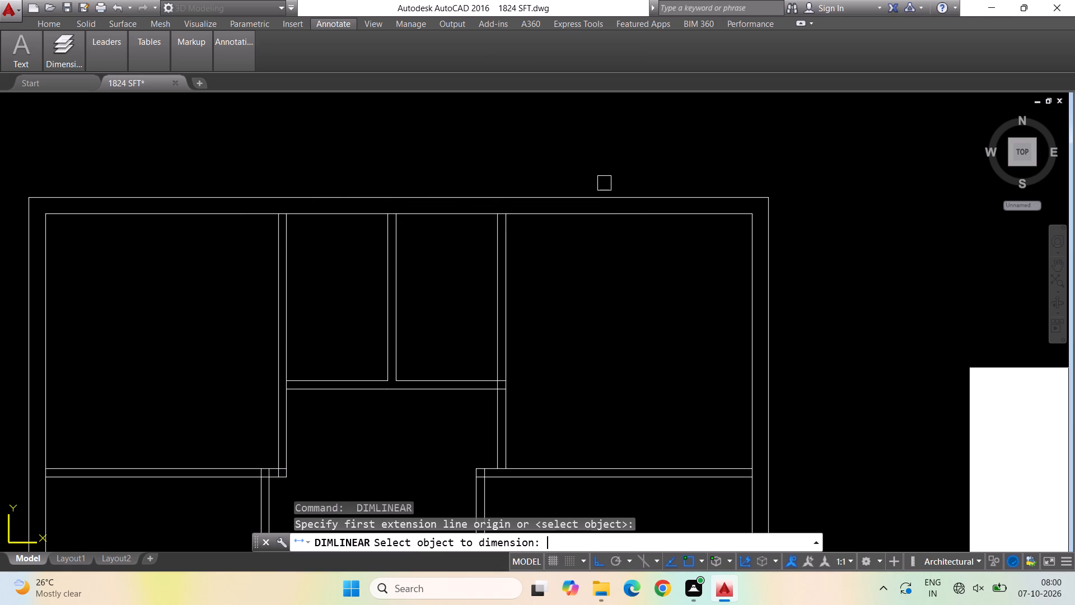
key(space)
key(space)
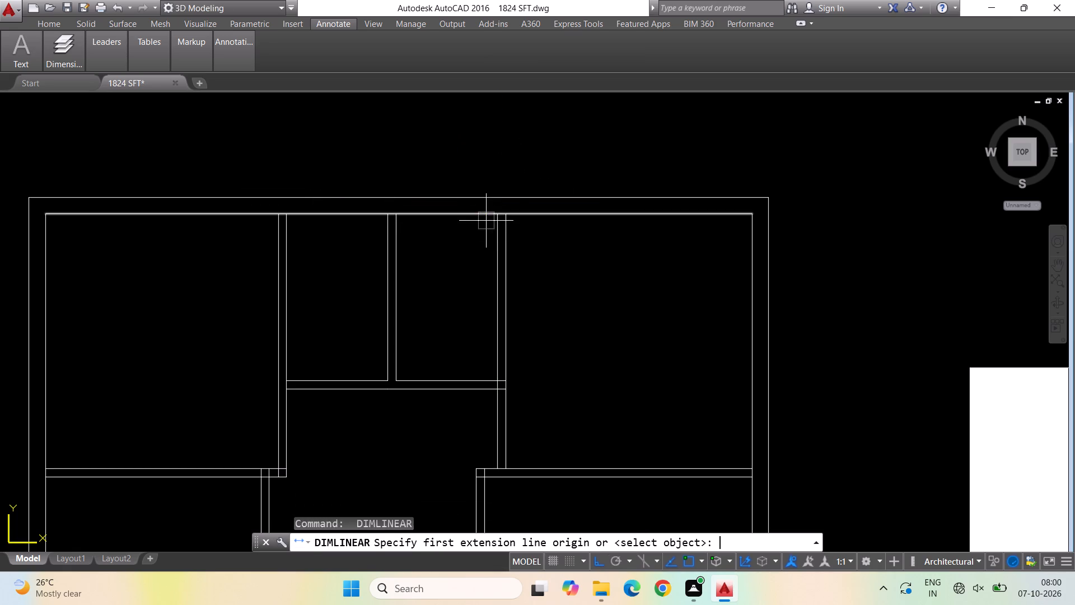
click(495, 213)
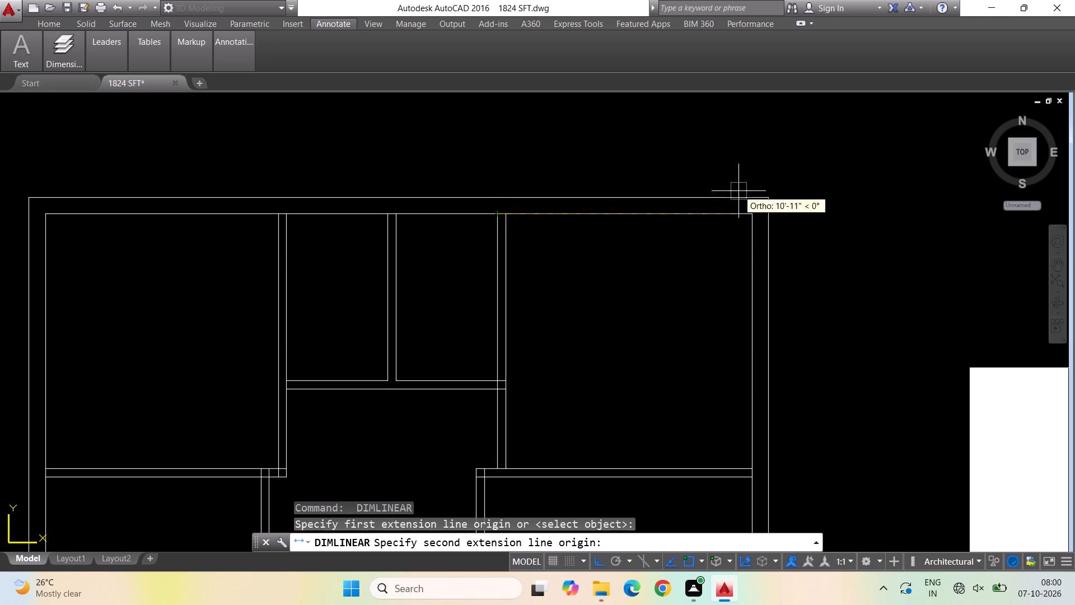
click(749, 211)
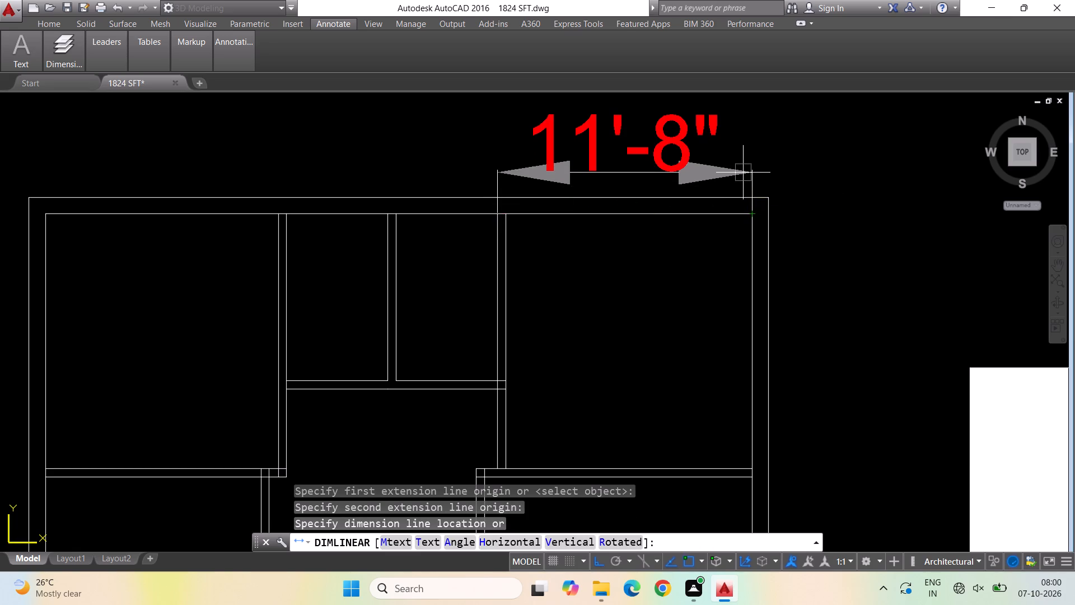
key(Escape)
Extend the inner lines of the north and east outer walls at bedroom 2's corner to the outer wall lines.
scroll(507, 194, down, 2)
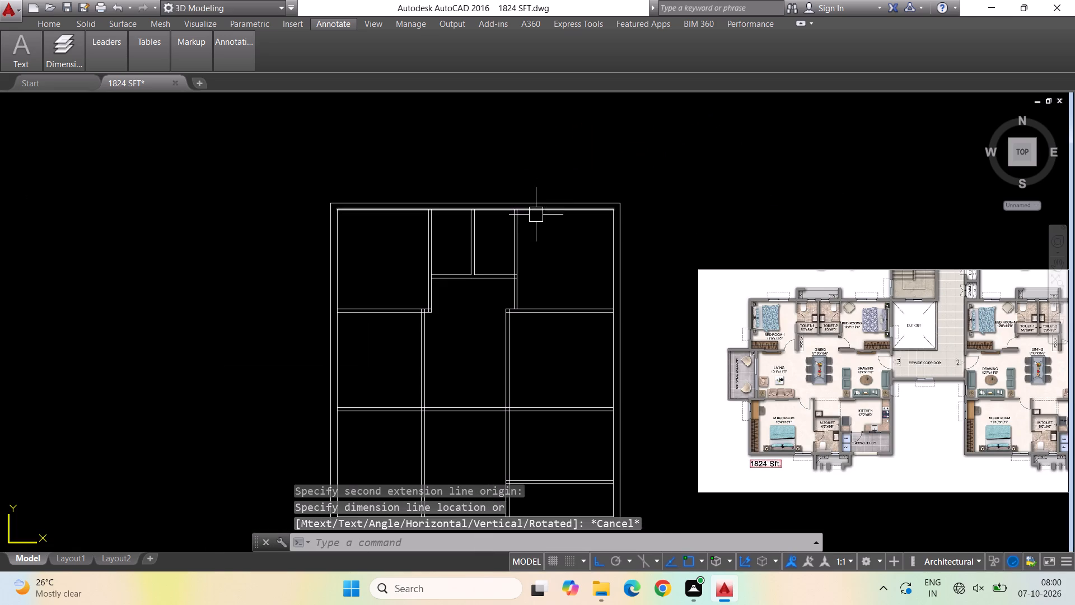
scroll(623, 254, up, 1)
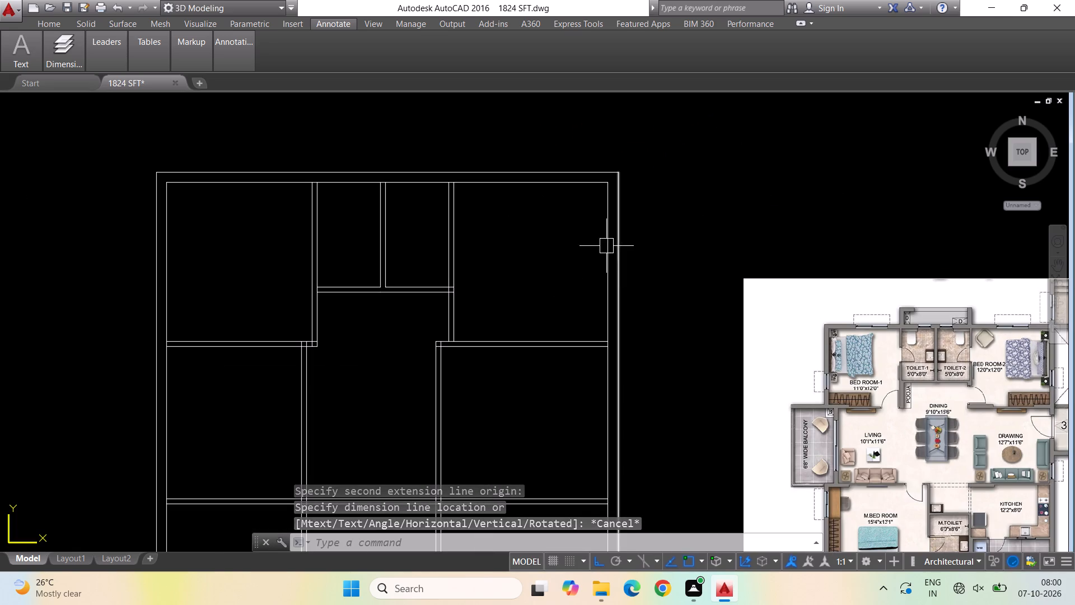
key(Escape)
text(ex)
key(space)
key(space)
click(555, 187)
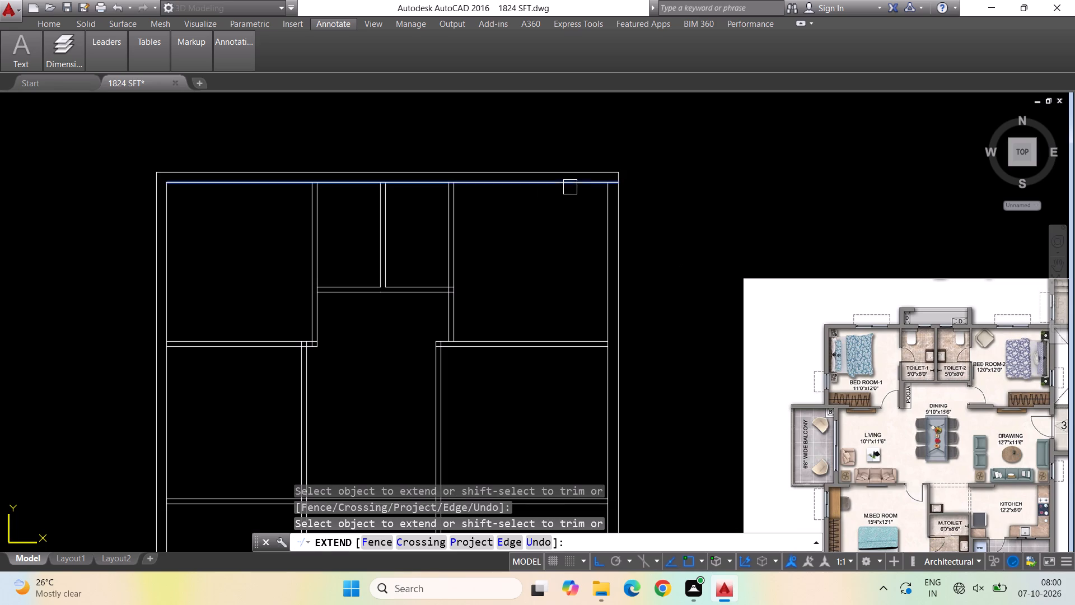
click(609, 217)
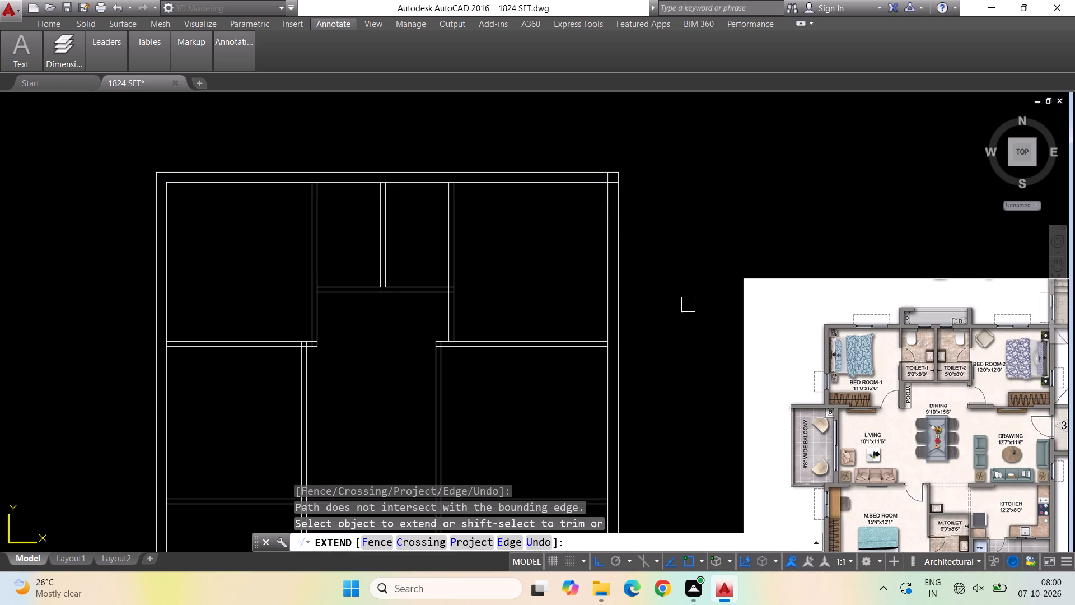
key(Escape)
key(Escape)
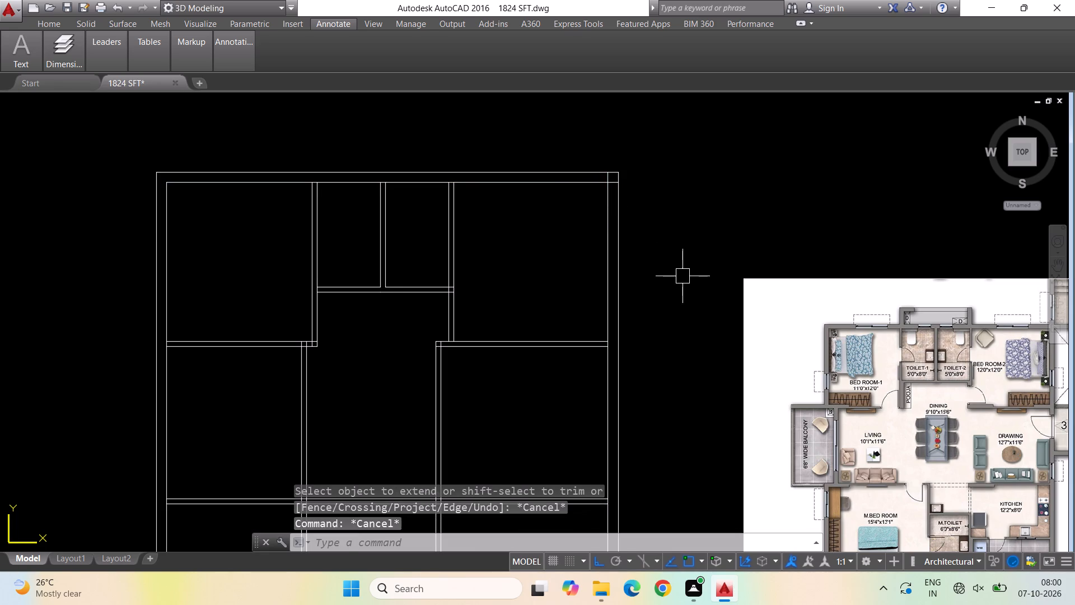
Delete both lines of the east outer wall beside bedroom 2.
click(683, 276)
click(574, 243)
key(Delete)
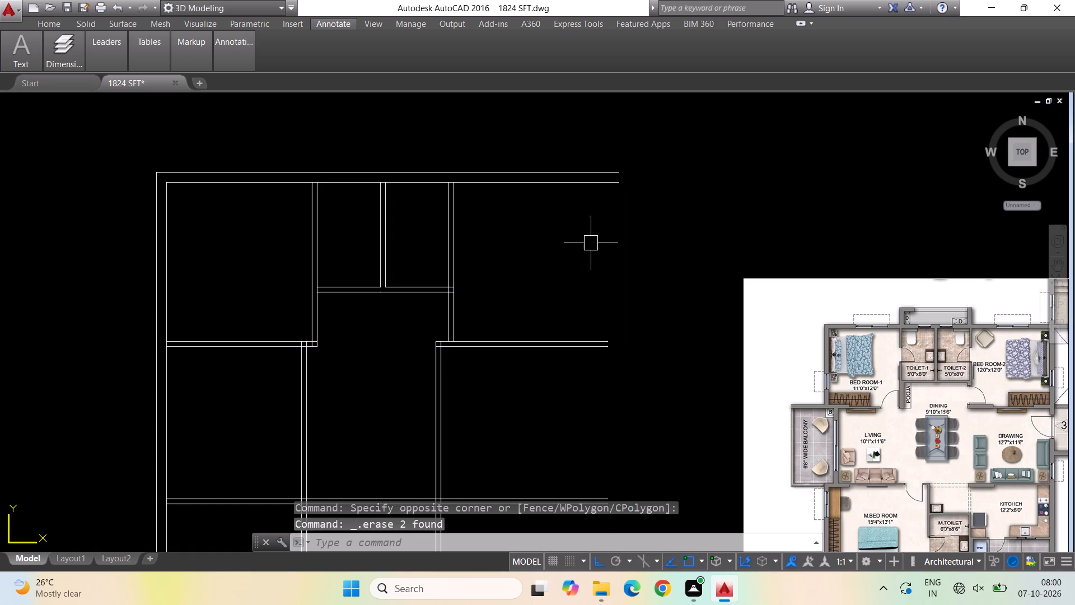
key(Escape)
key(Escape)
key(Escape)
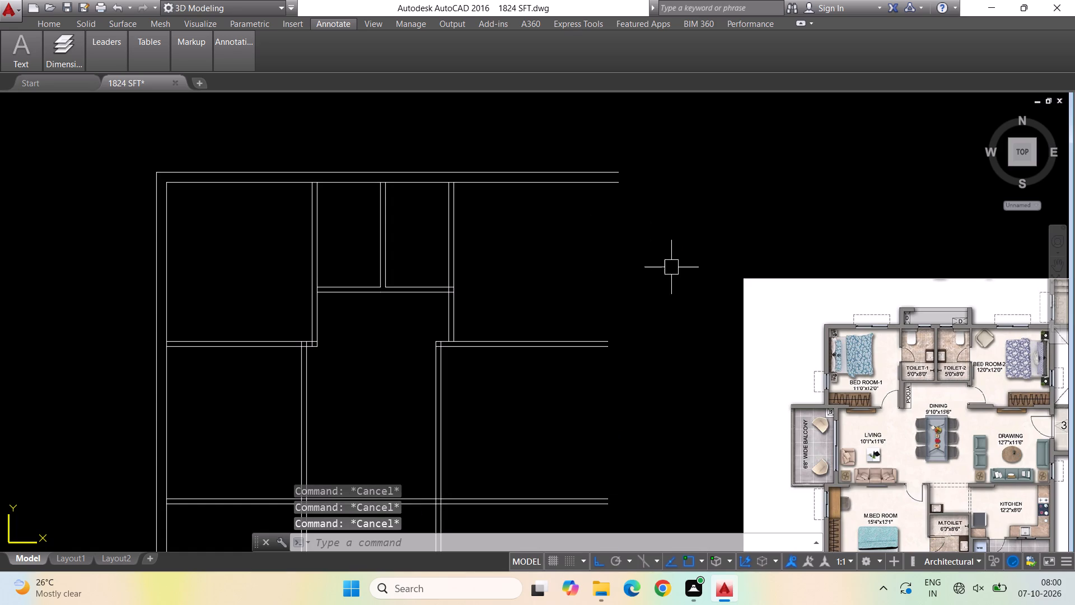
Offset the bedroom-side face of bedroom 2's west partition 12' eastward as the room's new east wall line.
key(o)
key(Return)
text(12')
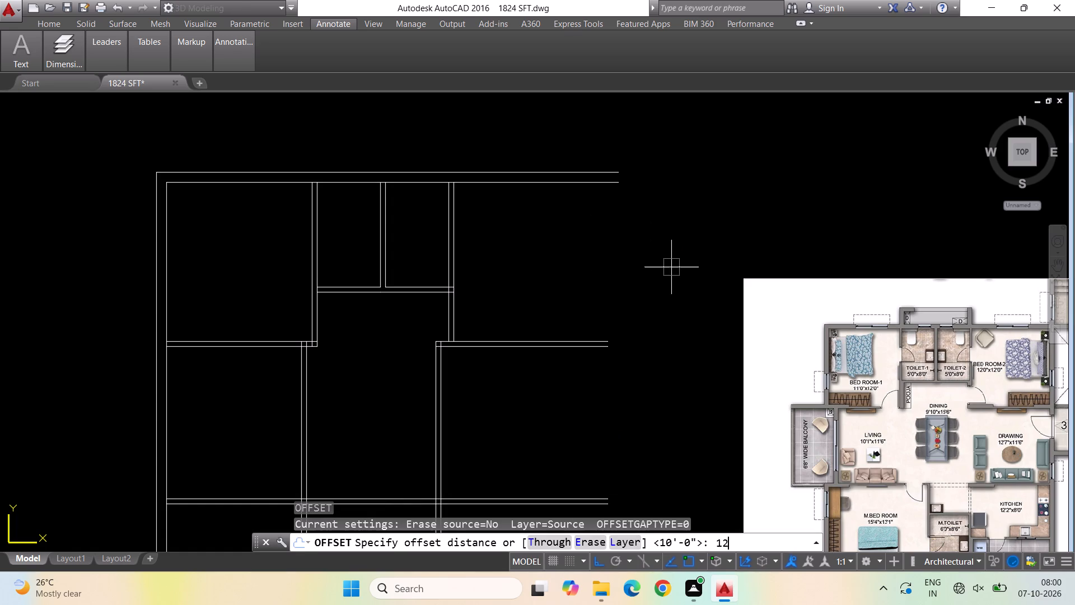
key(Return)
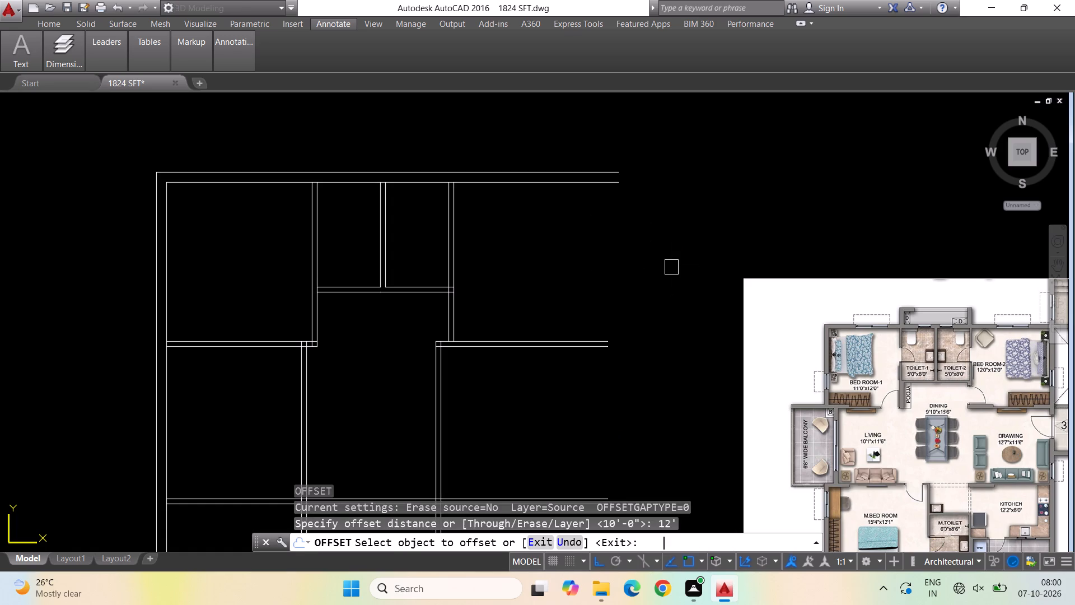
click(460, 238)
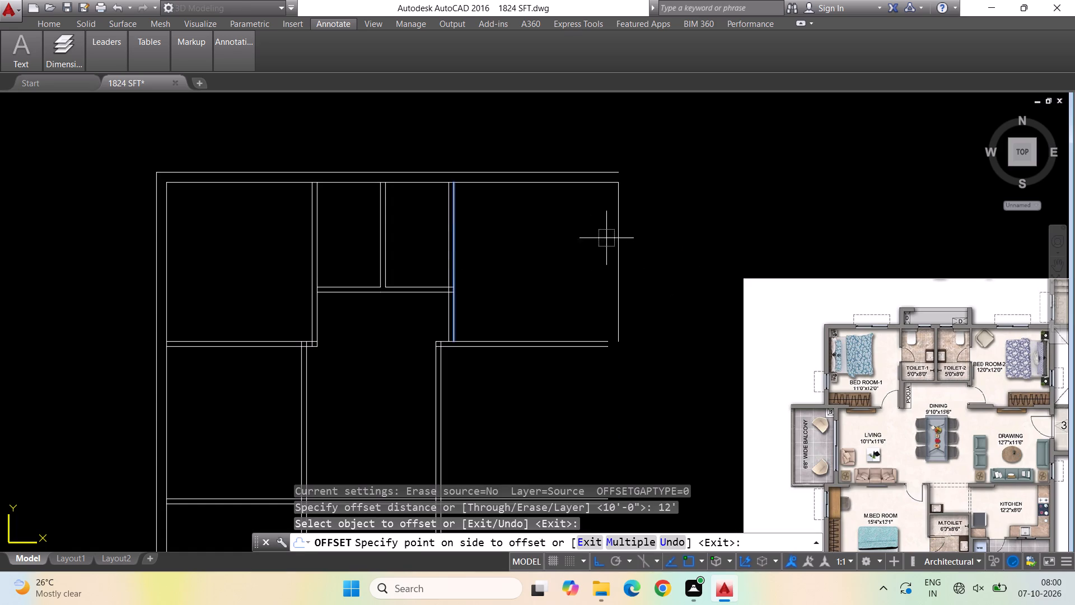
click(611, 238)
key(space)
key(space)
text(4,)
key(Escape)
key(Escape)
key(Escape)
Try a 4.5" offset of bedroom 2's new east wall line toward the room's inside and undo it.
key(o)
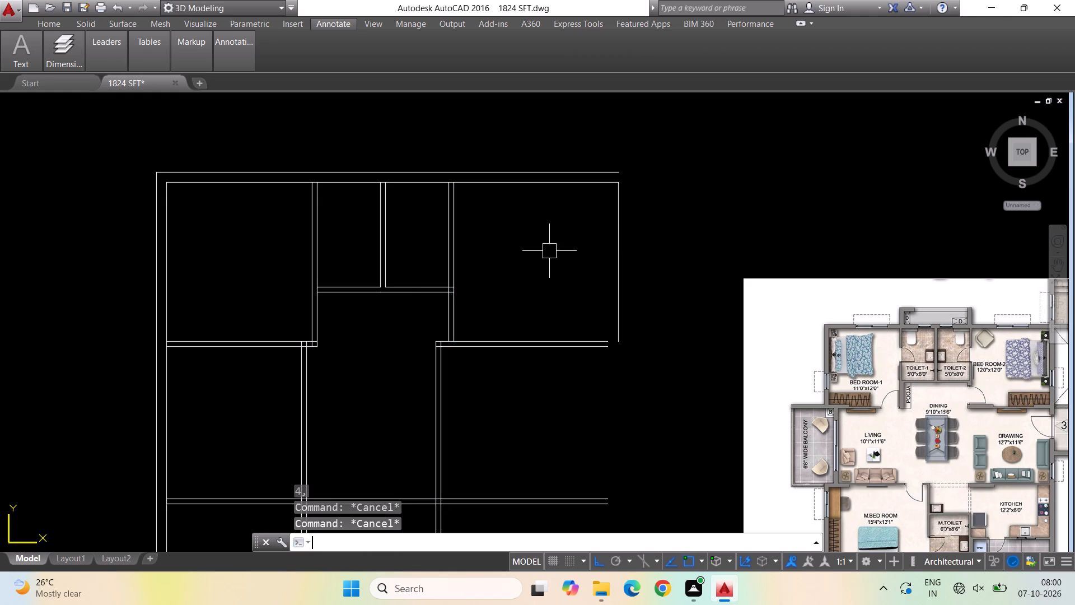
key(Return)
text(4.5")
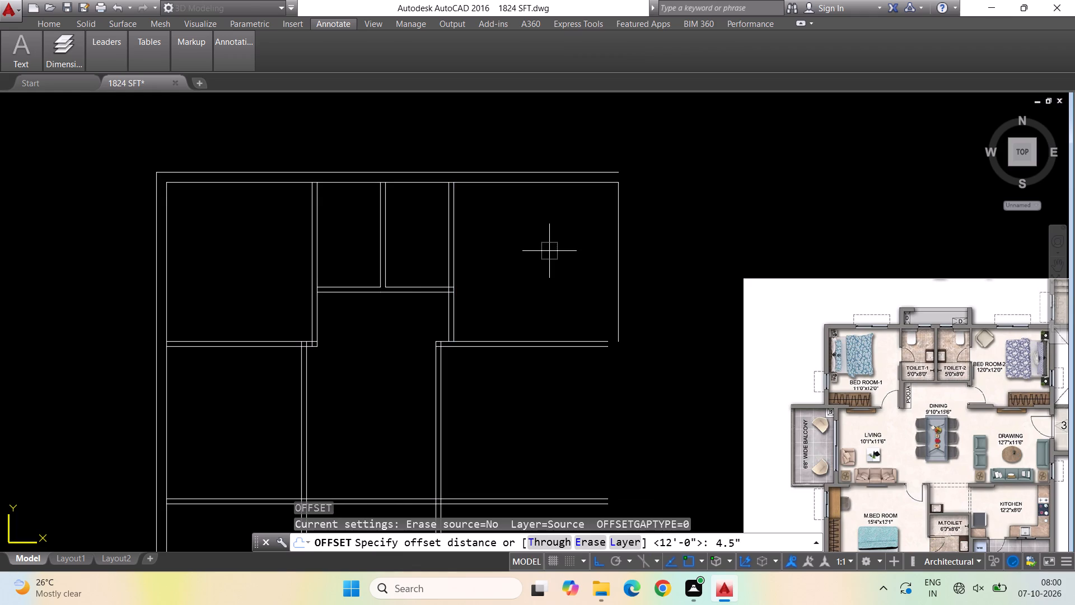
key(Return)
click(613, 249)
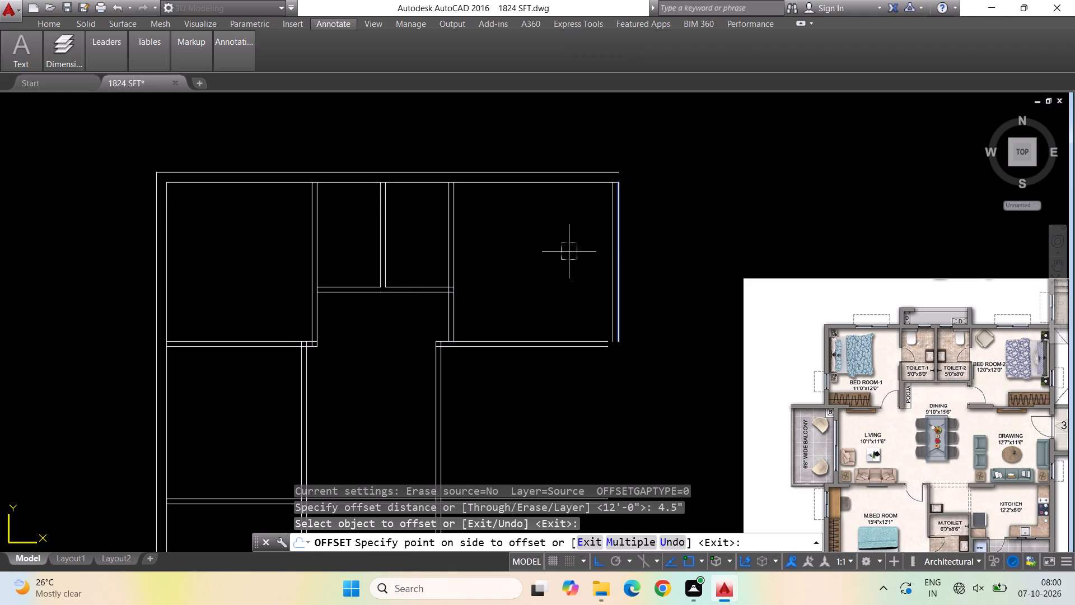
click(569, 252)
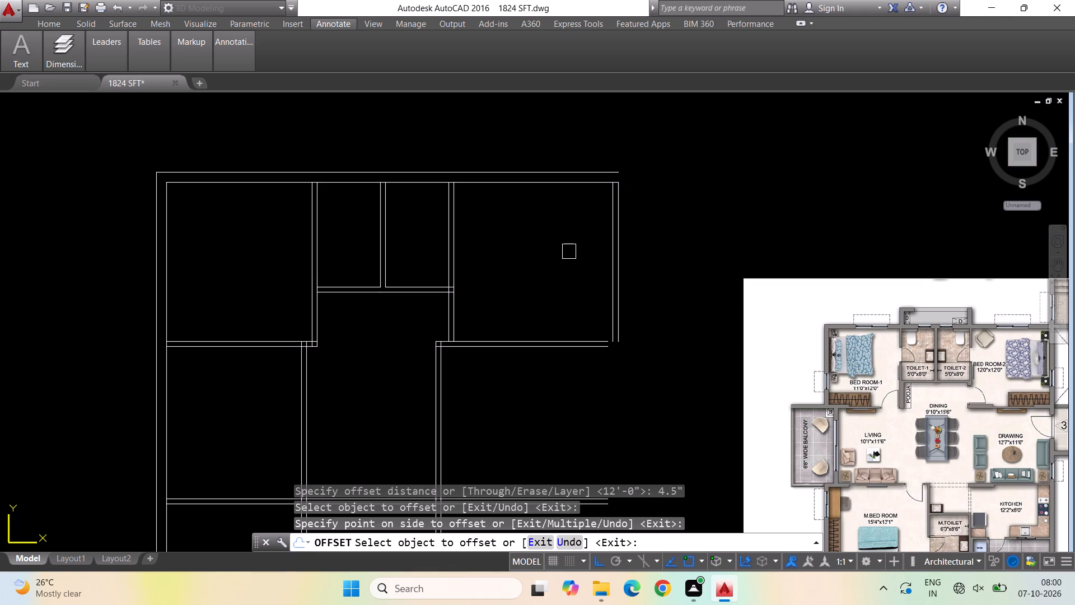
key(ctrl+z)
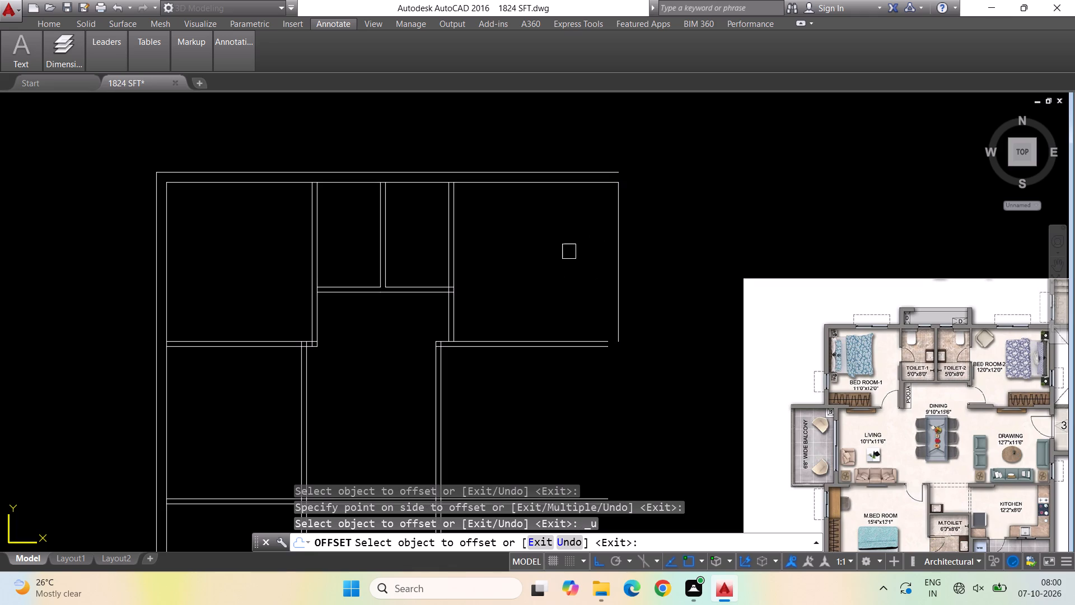
Measure from the toilet-side face of bedroom 2's west partition to the new east wall line with a linear dimension.
key(Escape)
key(Escape)
key(Escape)
key(Escape)
key(Escape)
key(Escape)
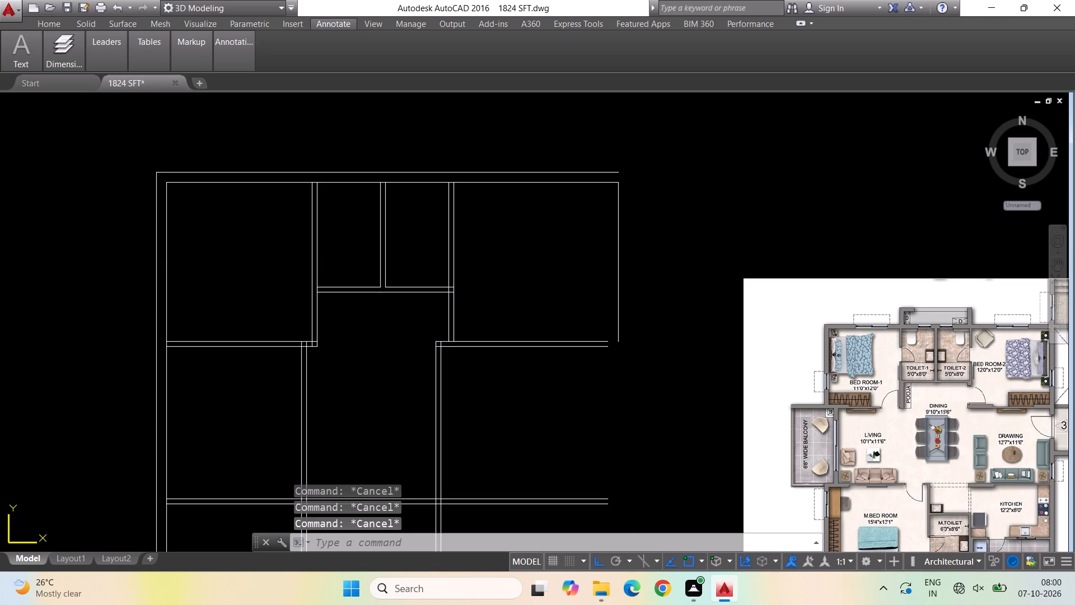
text(dli)
key(Return)
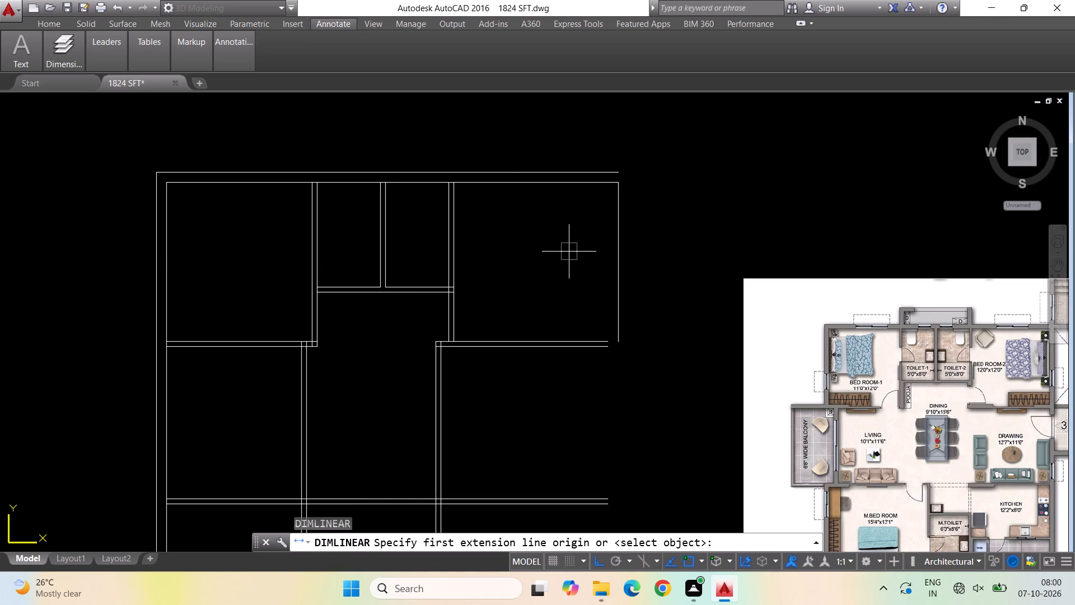
click(446, 185)
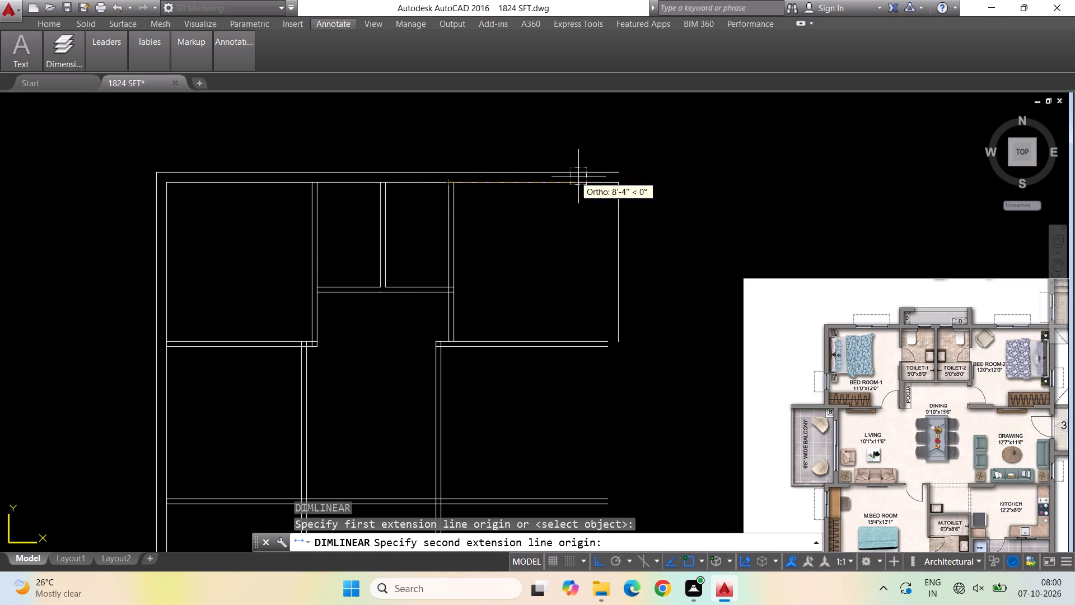
click(619, 180)
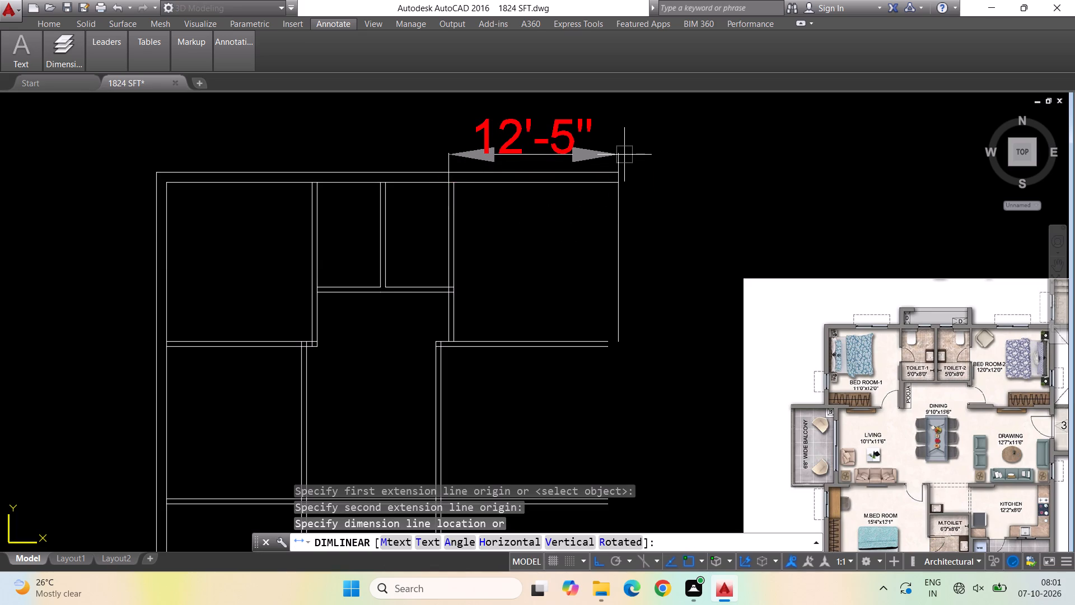
key(Escape)
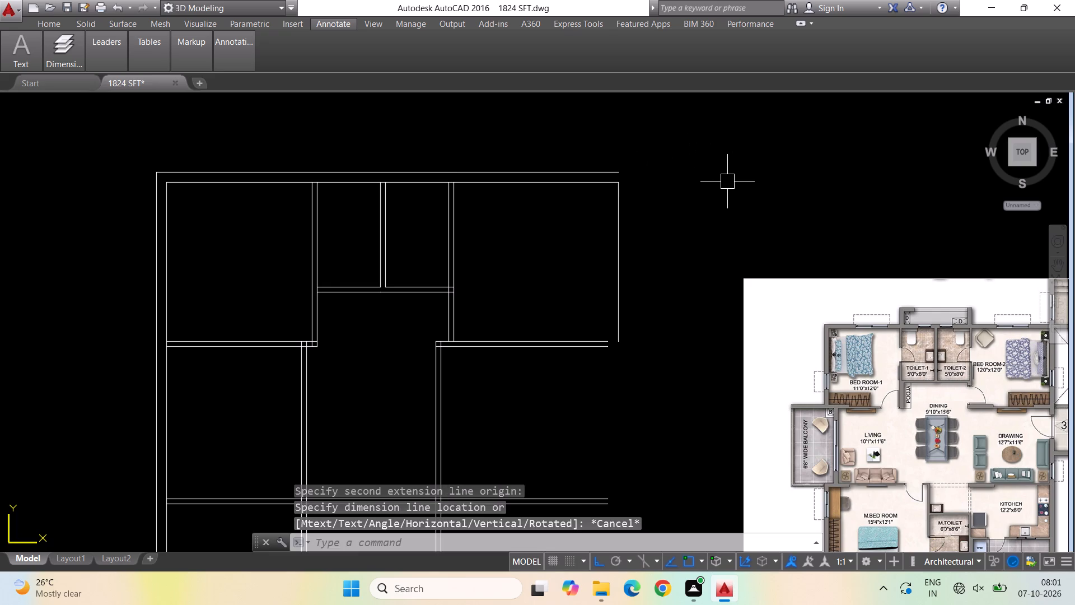
key(Escape)
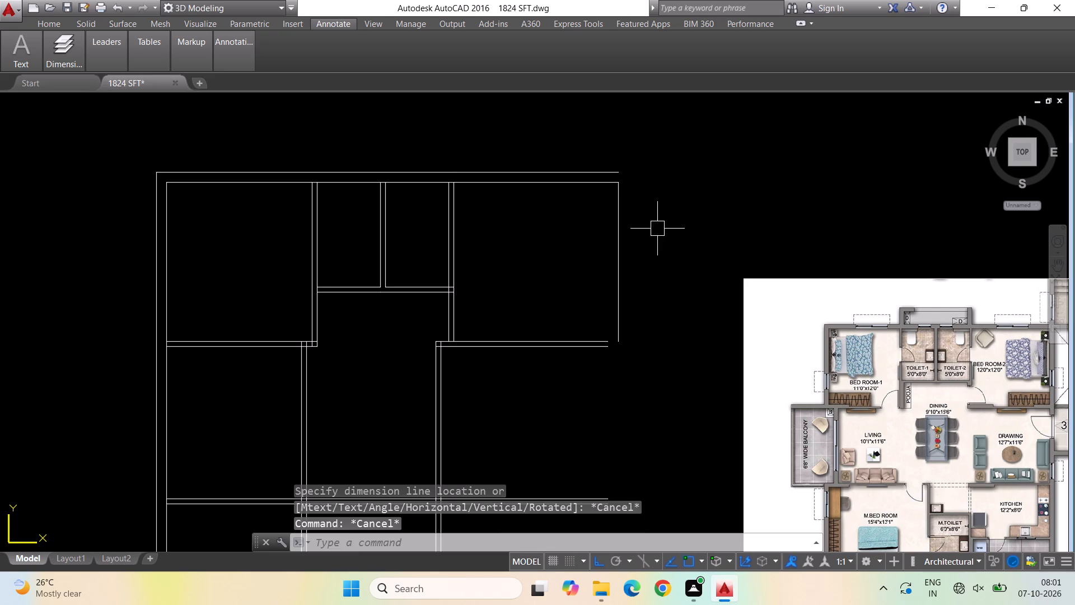
Delete the new east wall line of bedroom 2.
click(614, 246)
key(Delete)
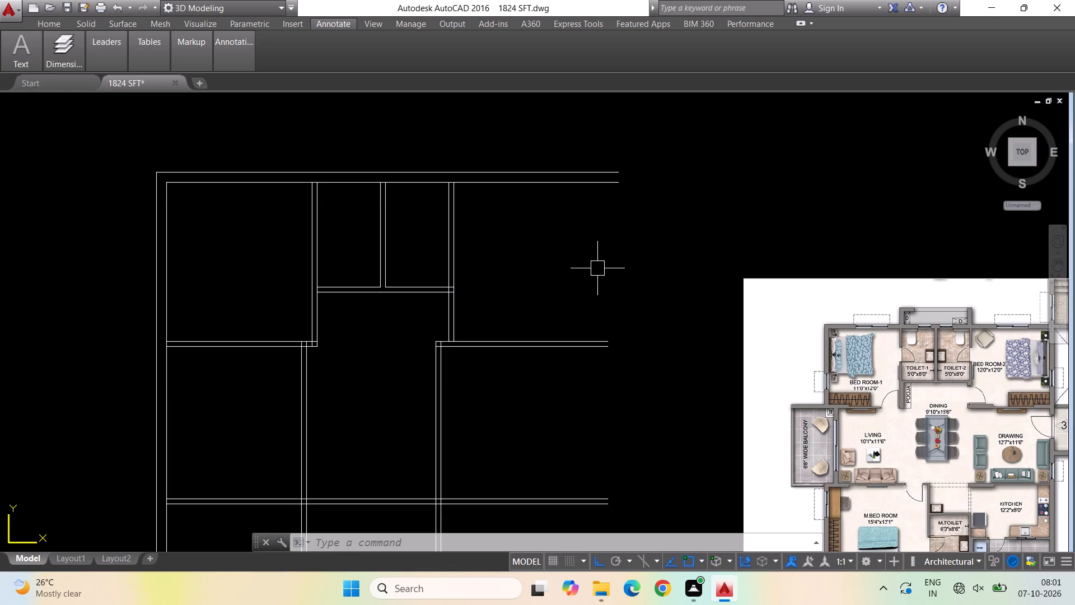
Check the widths of toilet 1 and toilet 2 including one partition each with linear dimensions, removing the placed dimension.
text(dli)
key(Return)
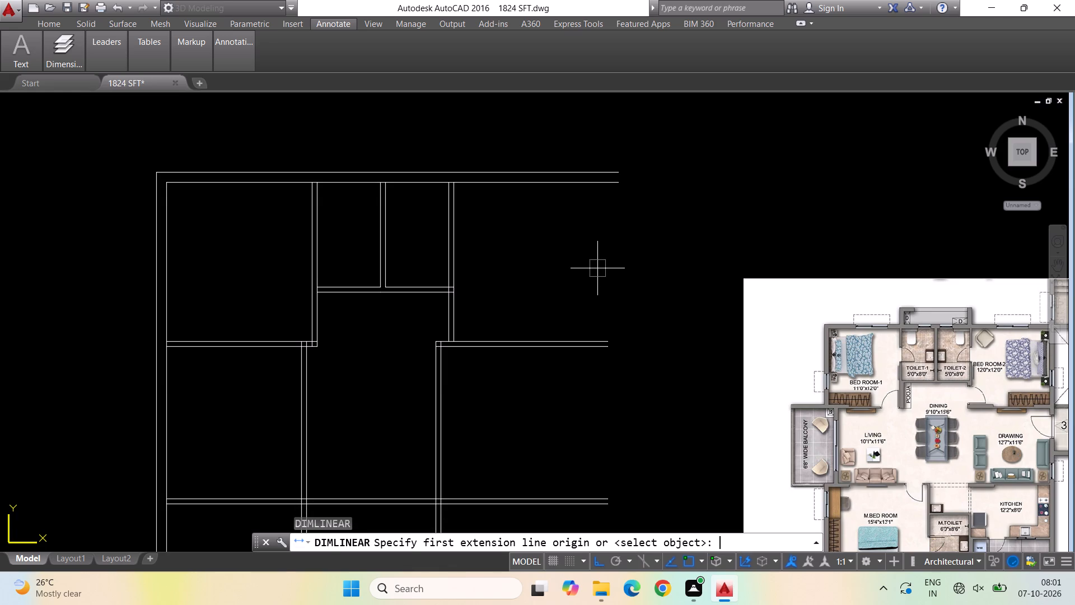
scroll(329, 197, up, 2)
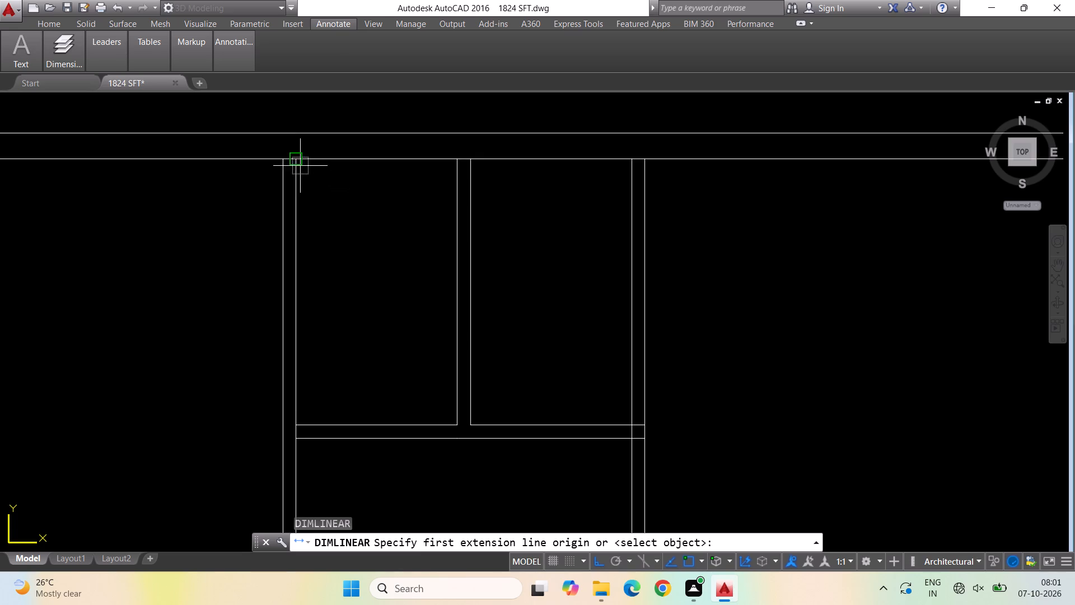
click(297, 164)
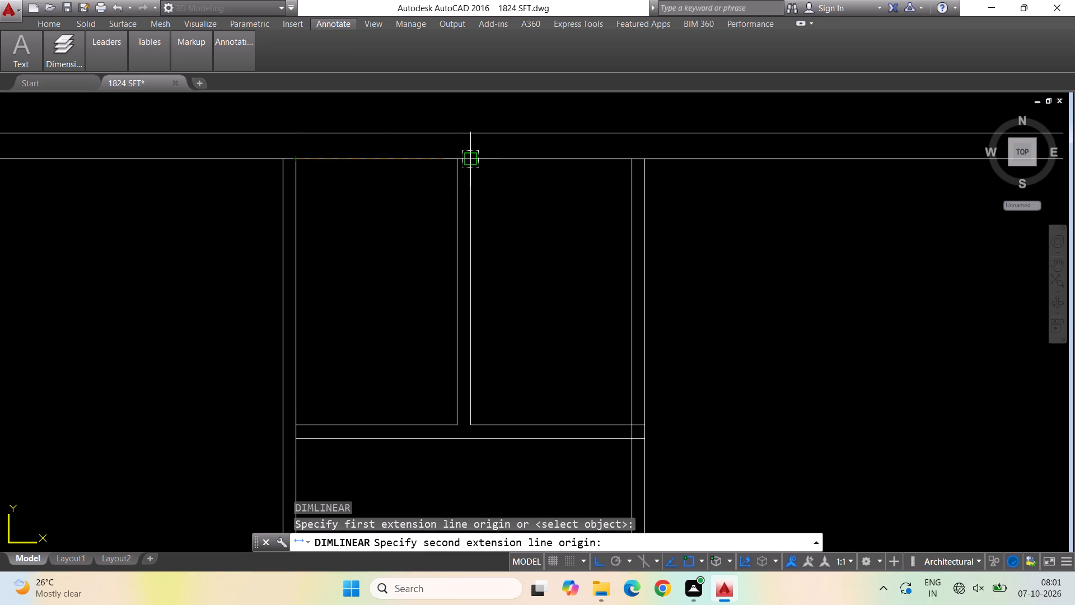
click(469, 158)
click(468, 149)
key(space)
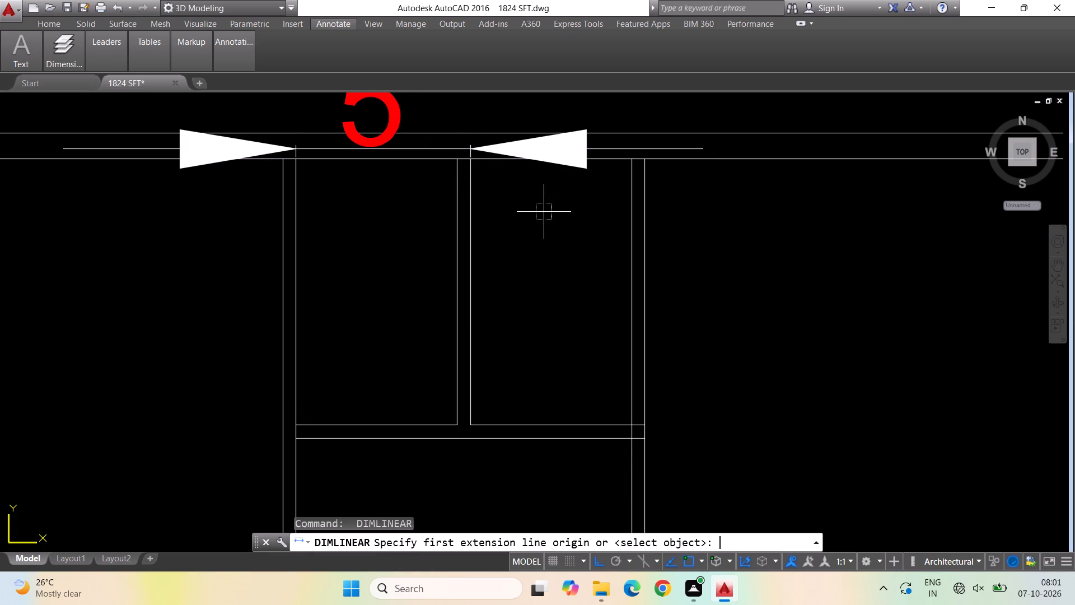
click(473, 163)
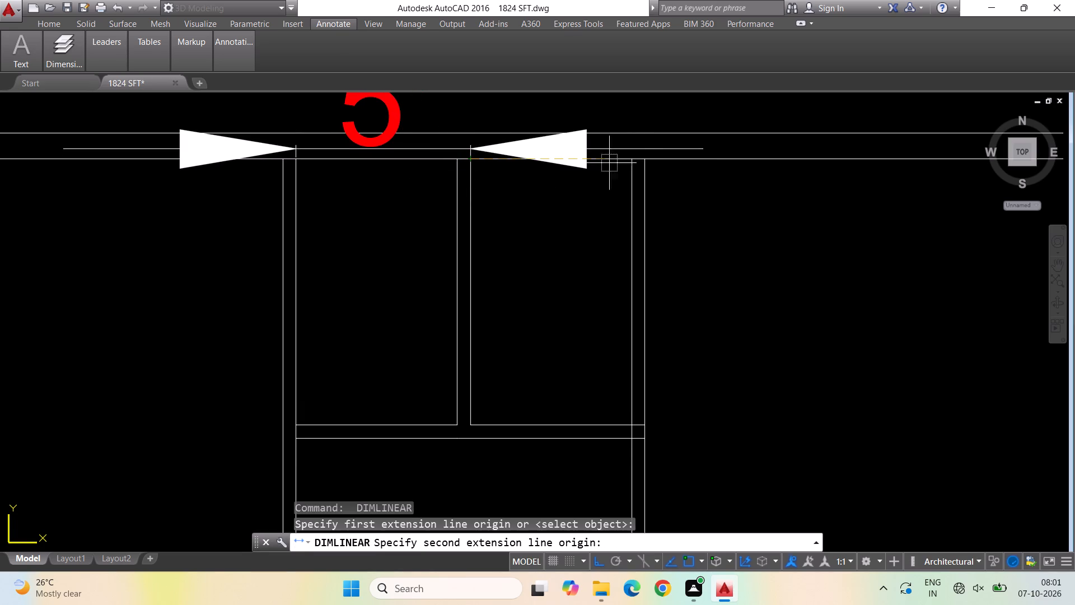
click(645, 157)
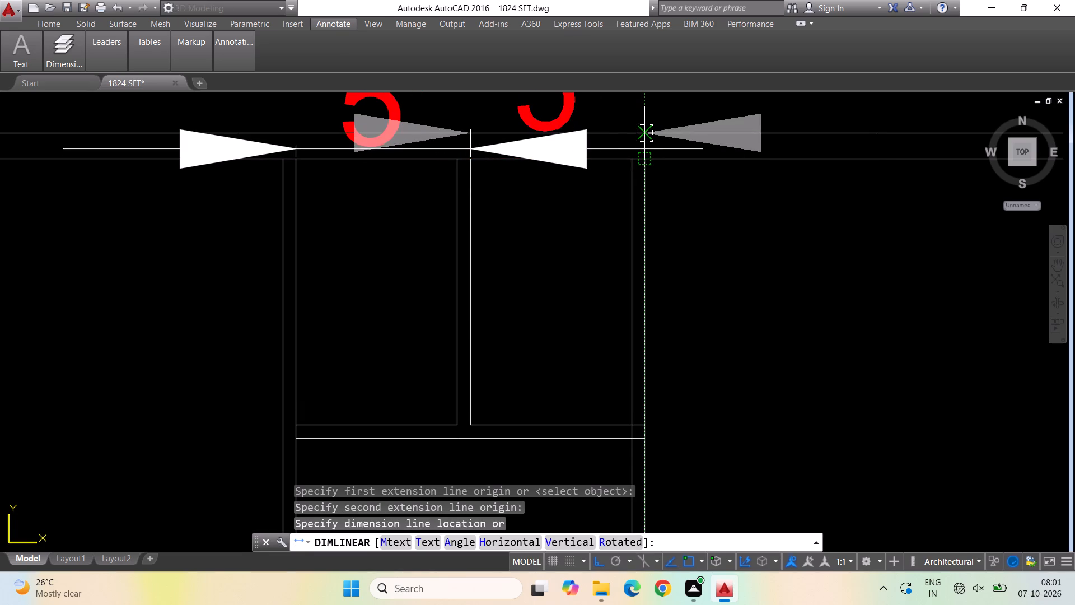
key(Escape)
click(396, 143)
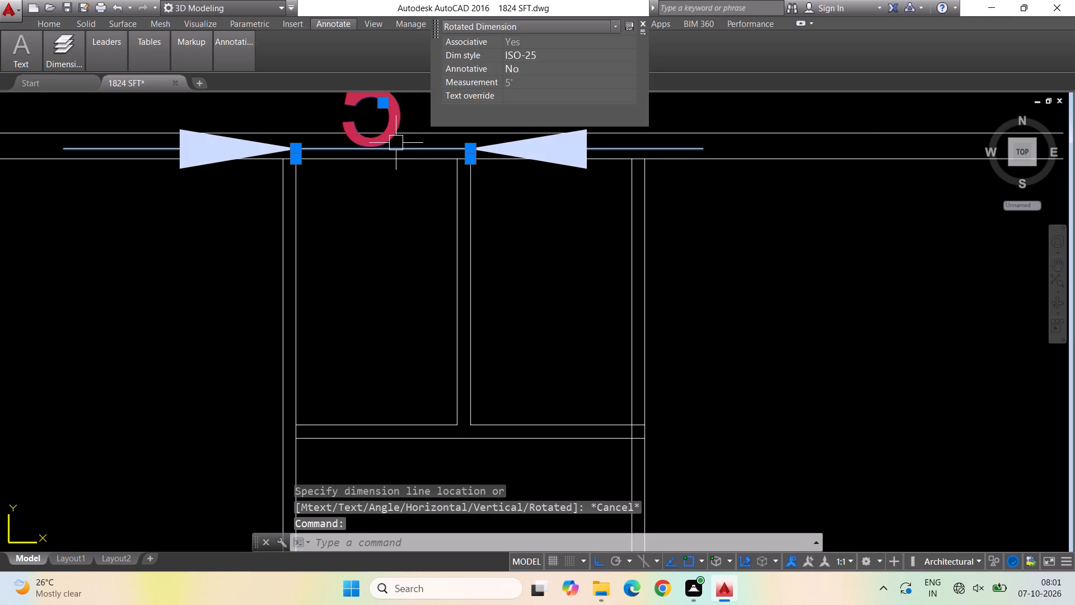
key(Delete)
Offset the bedroom-side face of bedroom 2's west partition 12' eastward as the inner line of the east wall.
scroll(318, 210, down, 1)
scroll(371, 225, down, 1)
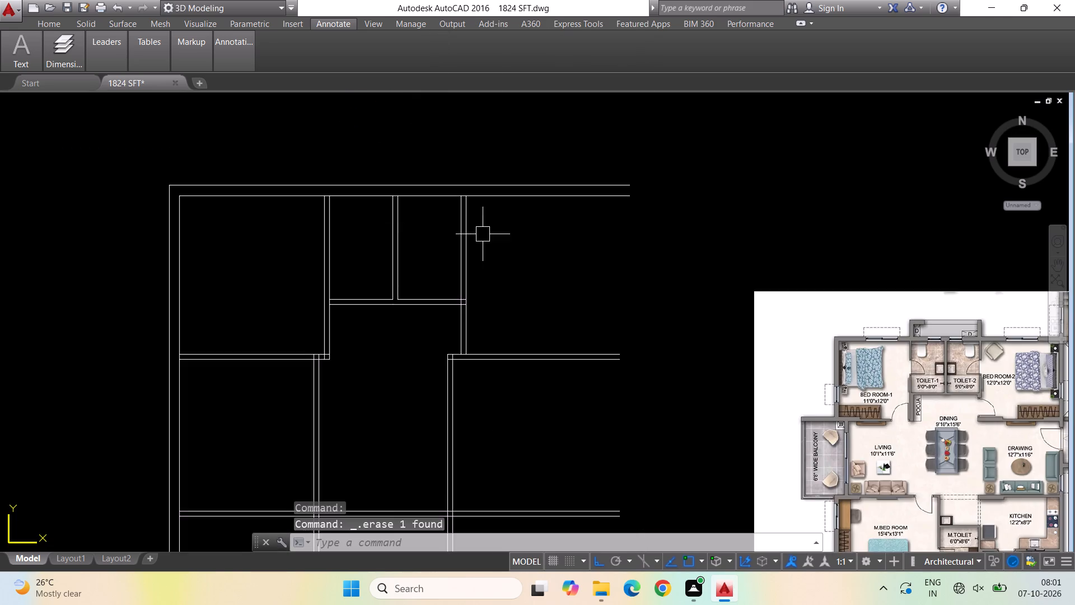
scroll(484, 237, up, 1)
key(Escape)
key(Escape)
key(o)
key(Return)
text(12')
key(Return)
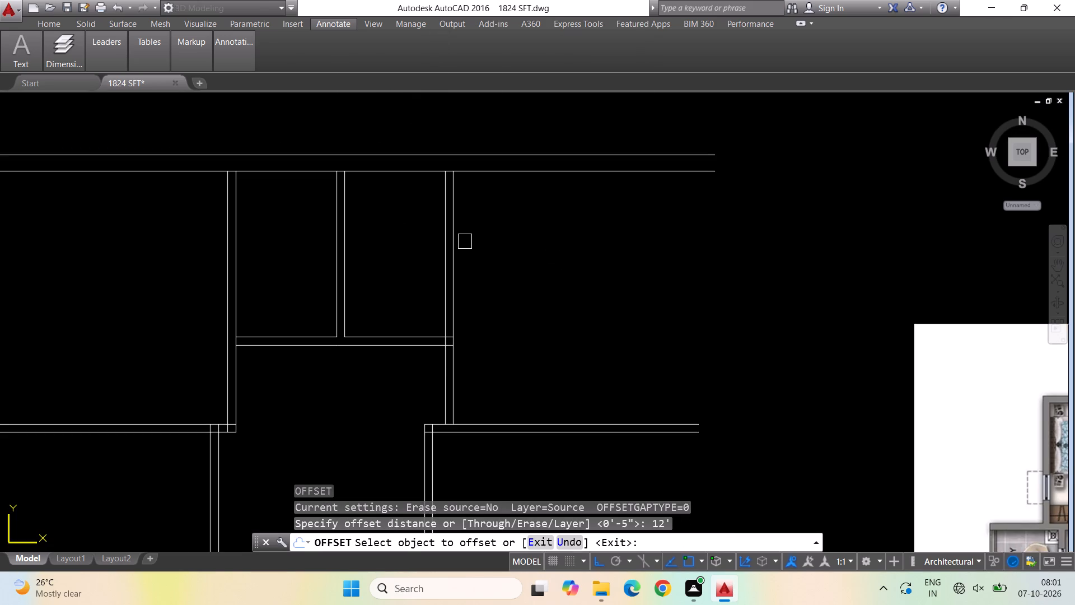
click(457, 243)
click(606, 253)
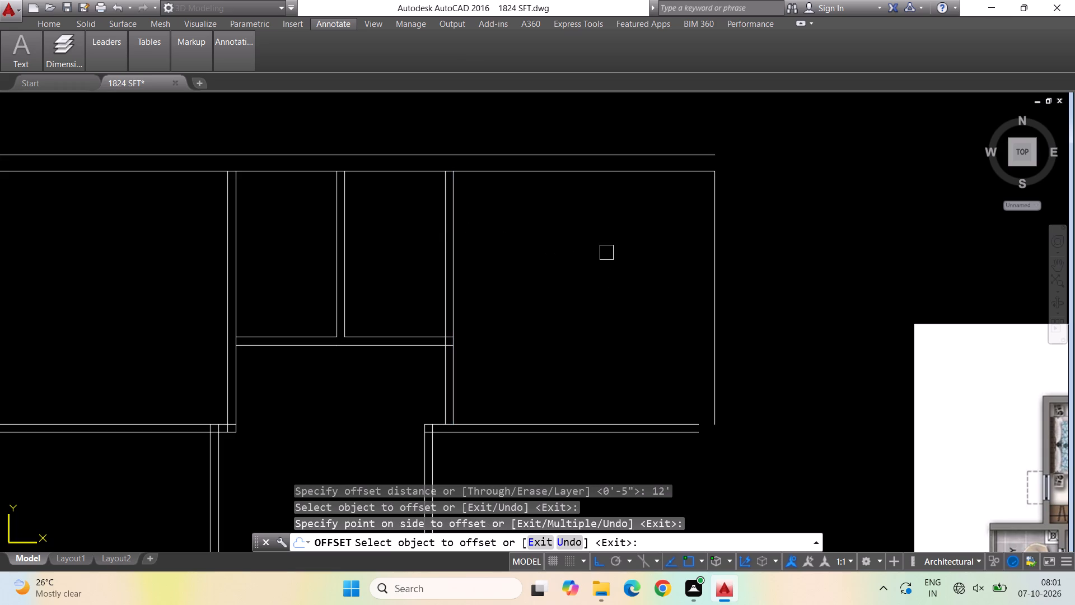
key(space)
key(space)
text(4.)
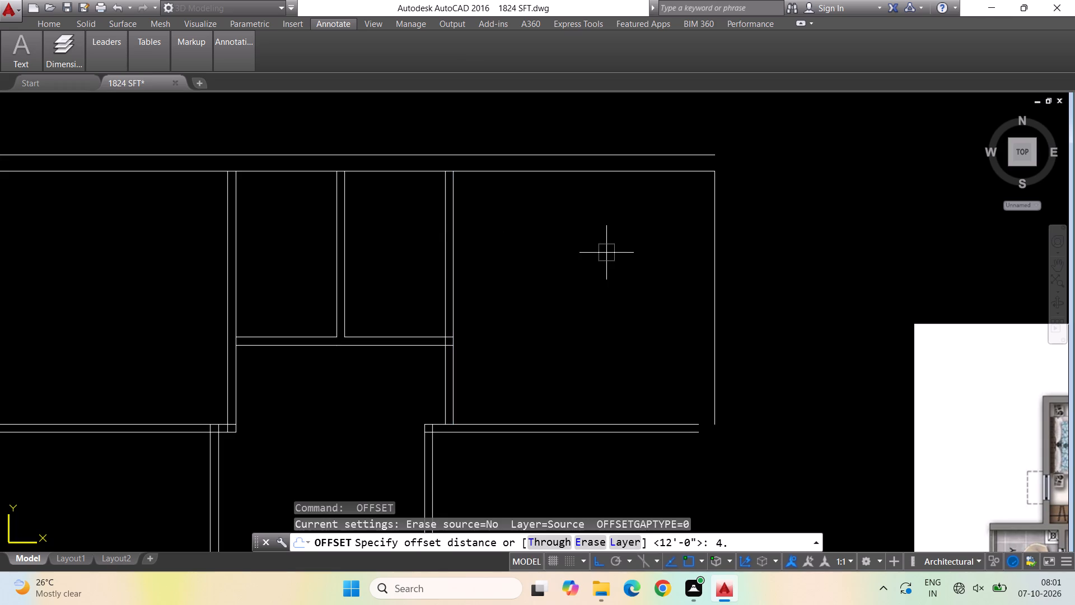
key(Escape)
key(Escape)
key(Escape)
Extend the upper line of bedroom 2's south partition to the new east wall line.
text(ex)
key(space)
key(space)
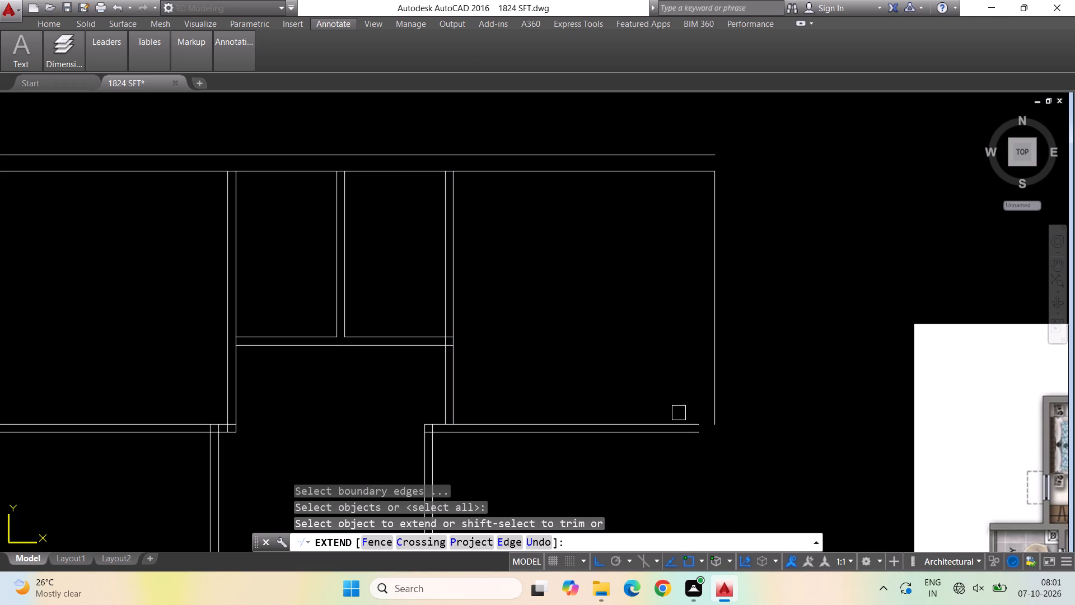
click(679, 417)
key(Escape)
key(Escape)
key(Escape)
key(Escape)
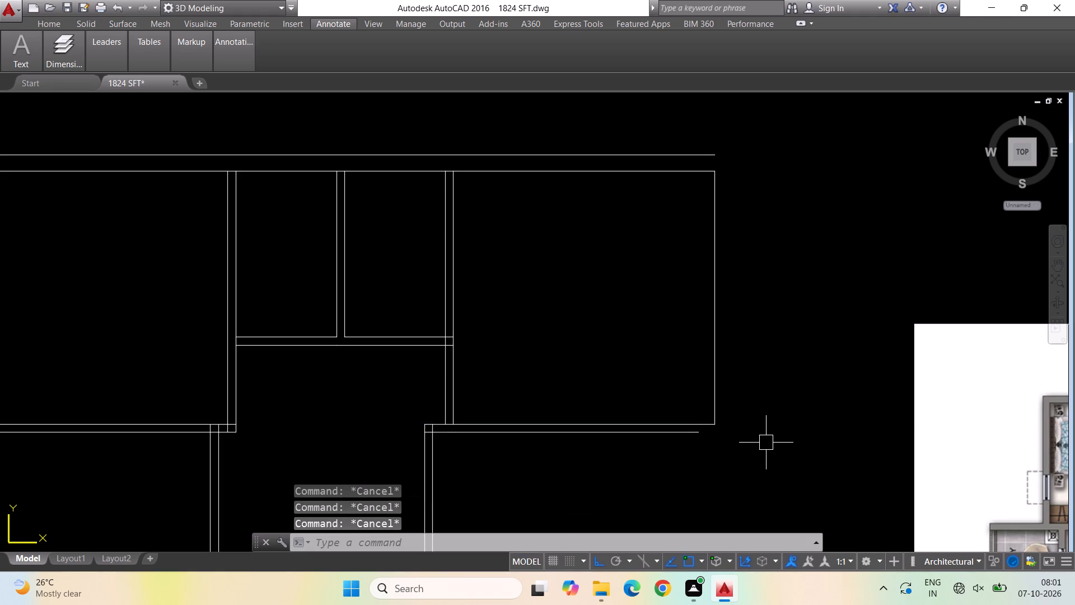
Measure from each face of bedroom 2's west partition to the east wall line with linear dimensions, without placing them.
text(dli)
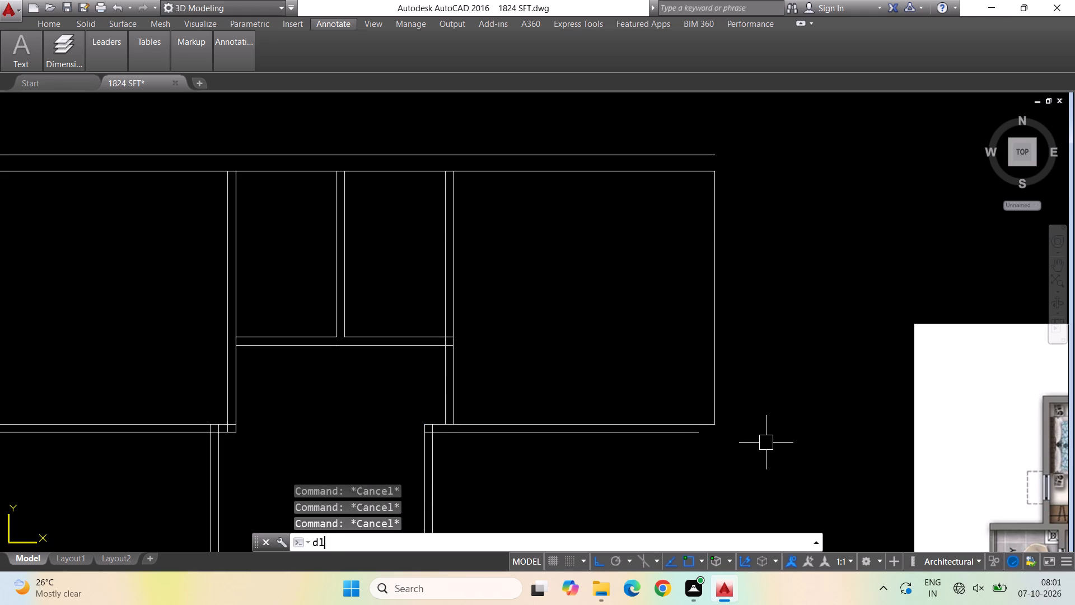
key(Return)
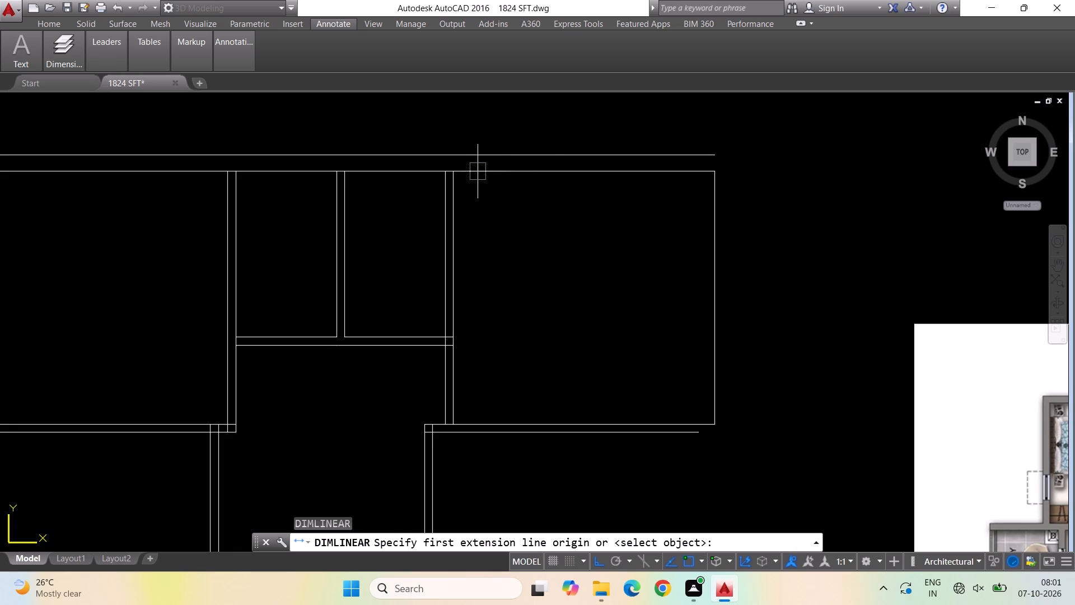
click(445, 170)
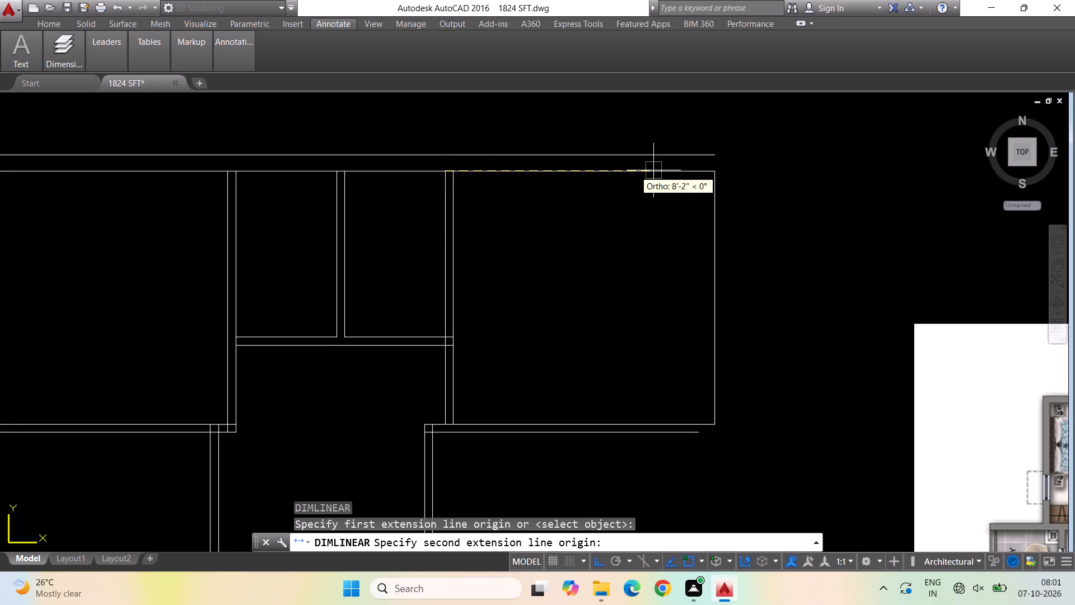
click(712, 168)
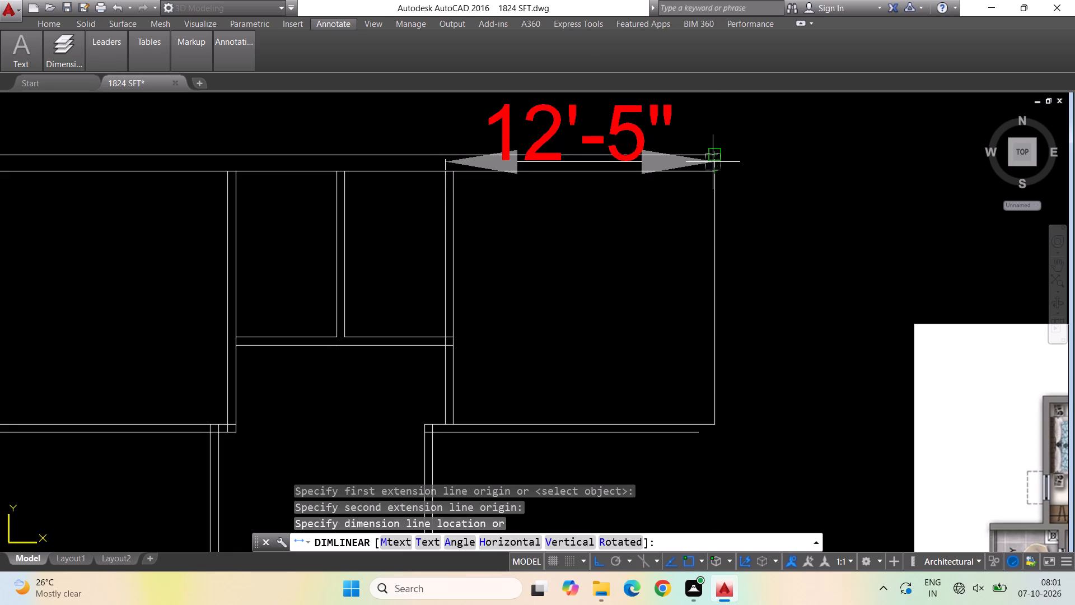
key(Escape)
key(space)
key(space)
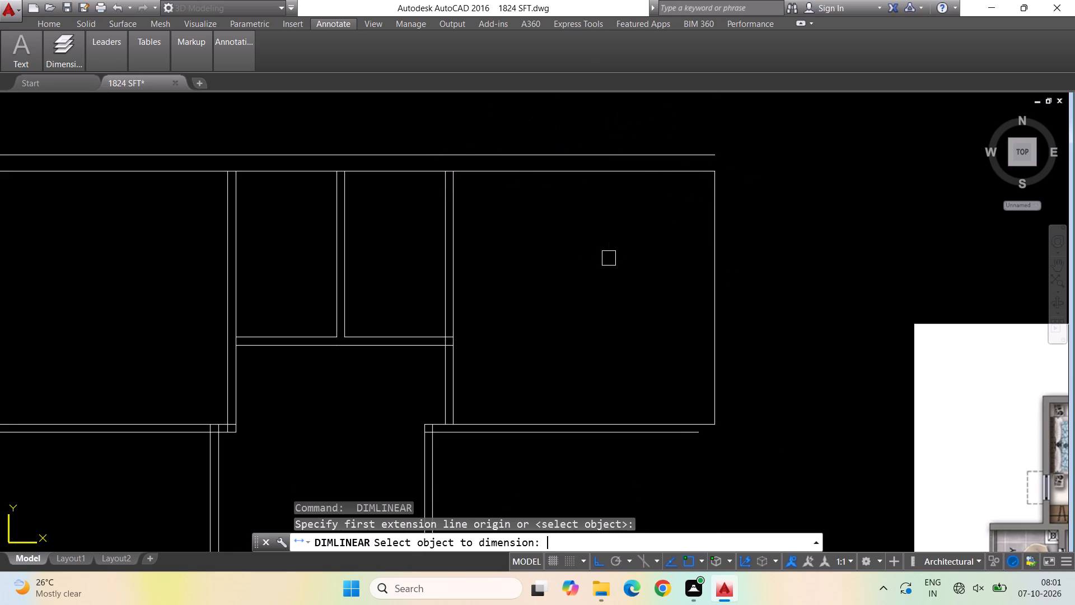
key(space)
key(space)
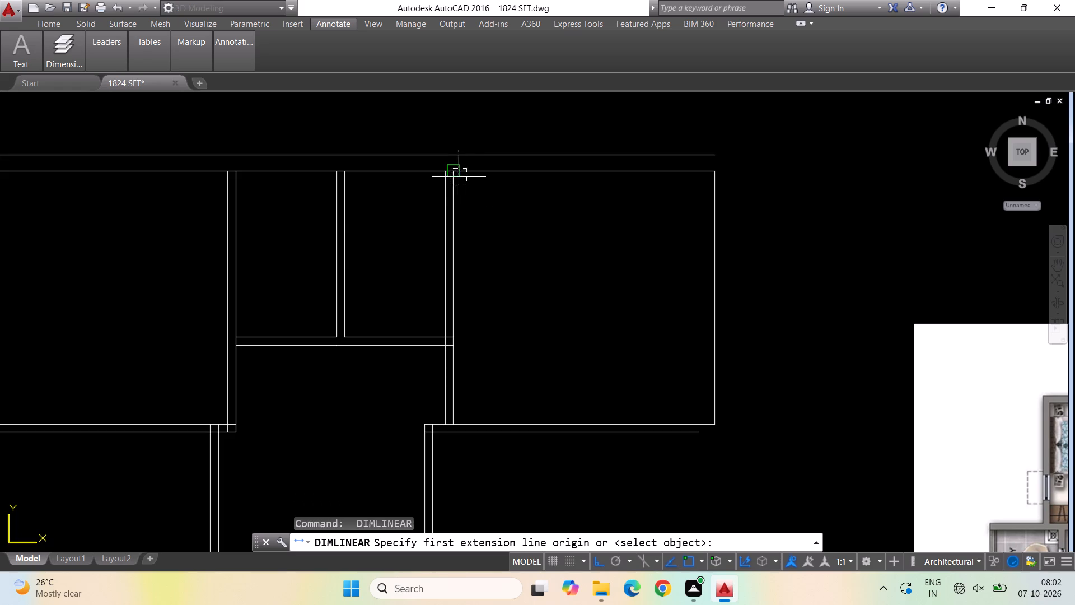
click(451, 174)
click(709, 171)
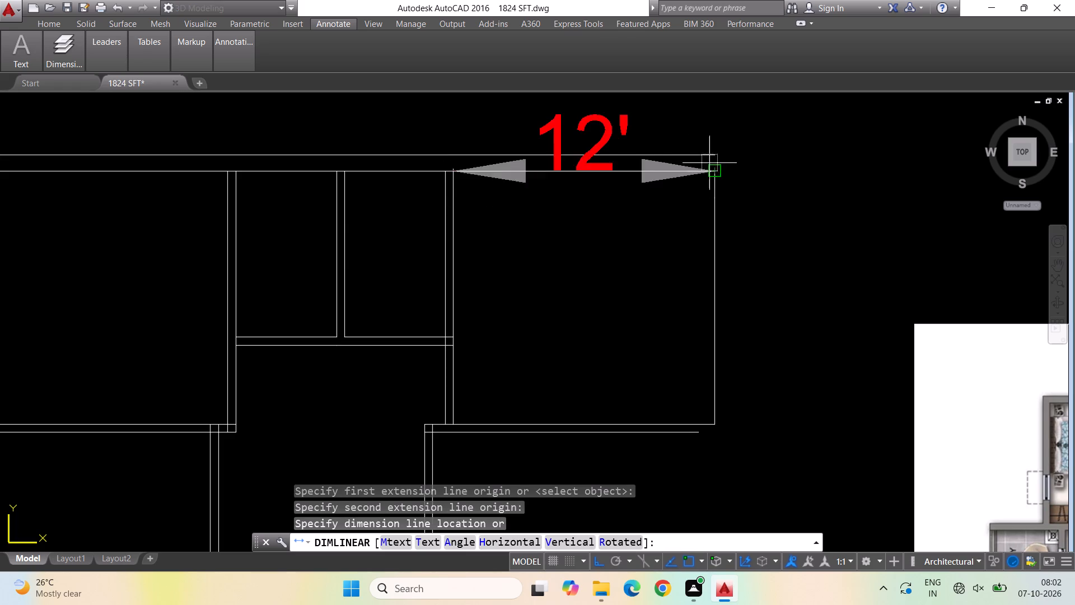
key(Escape)
key(Escape)
key(Escape)
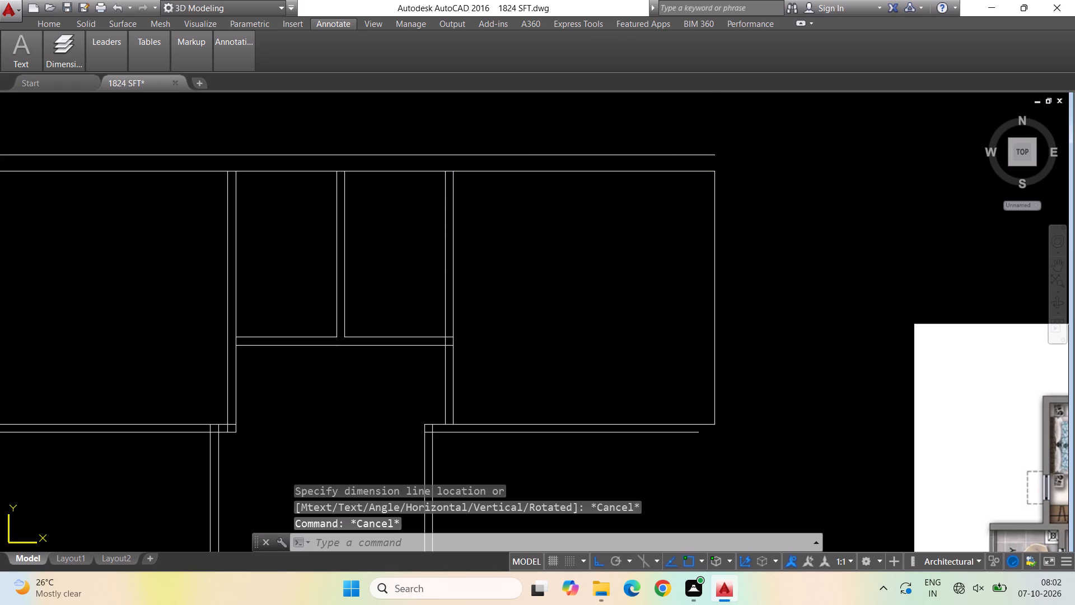
Offset bedroom 2's east wall line 9" outward to form the outer wall thickness.
key(o)
key(Return)
text(9")
key(Return)
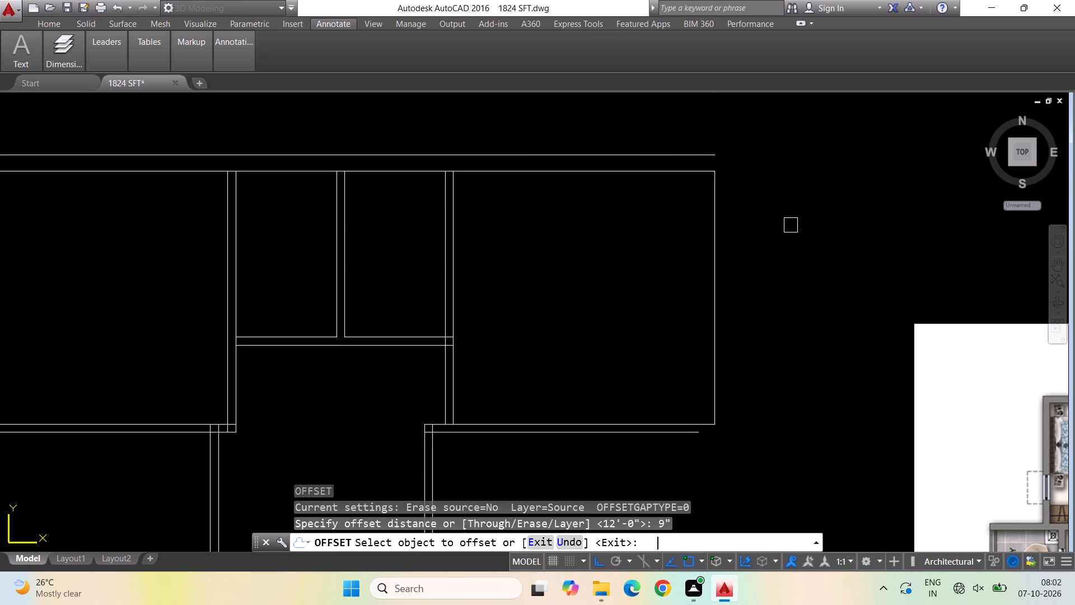
click(712, 271)
click(765, 267)
key(Escape)
key(Escape)
key(Escape)
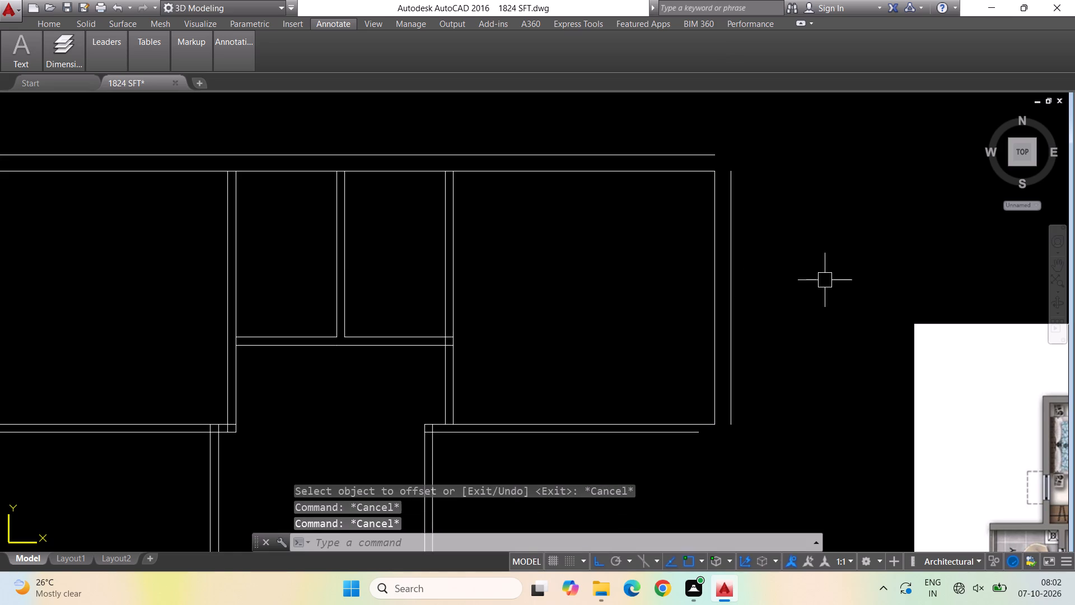
Fillet the outer east wall line at radius 0 with the north wall's outer line and the south partition's lower line.
key(f)
key(Return)
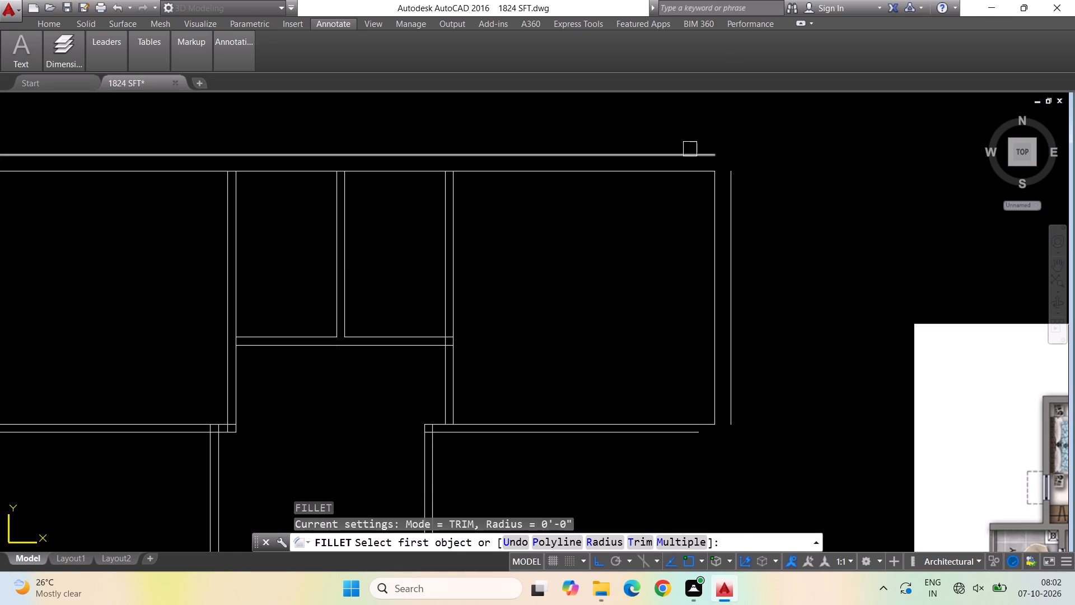
click(690, 149)
click(732, 186)
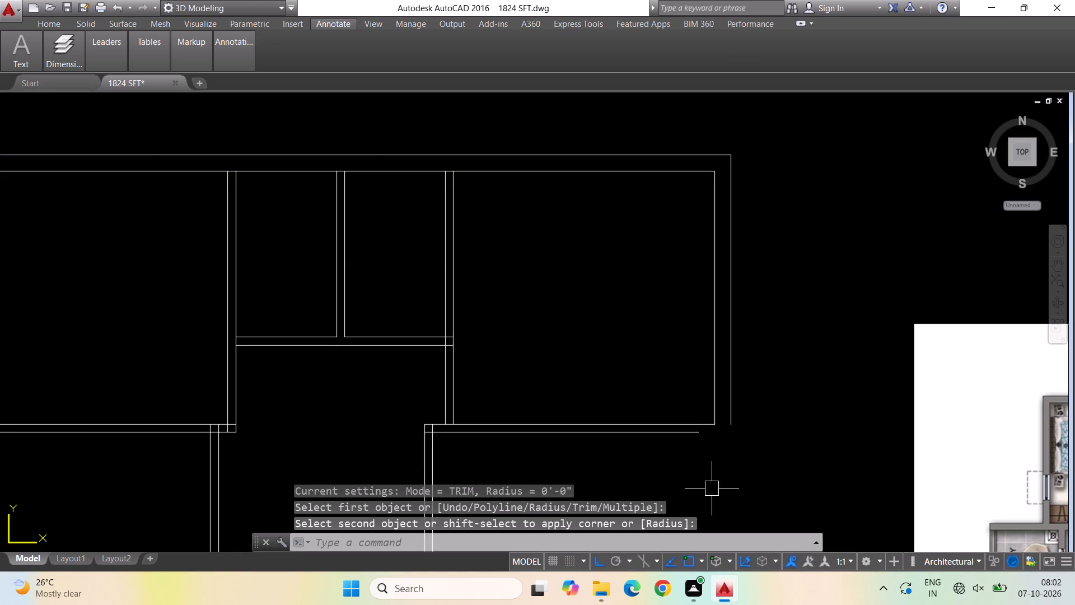
key(space)
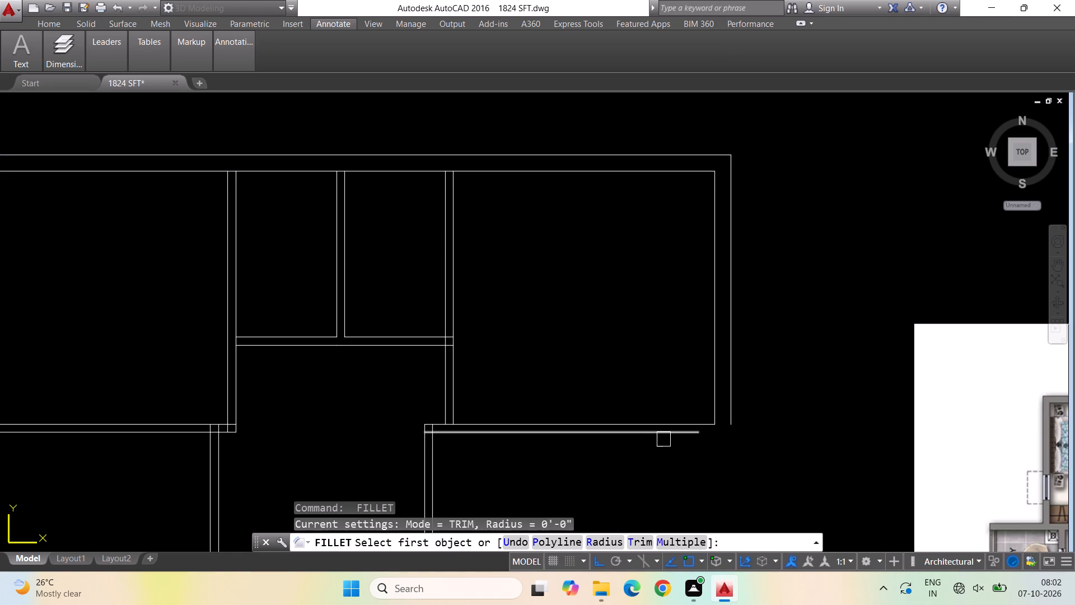
click(663, 439)
click(733, 423)
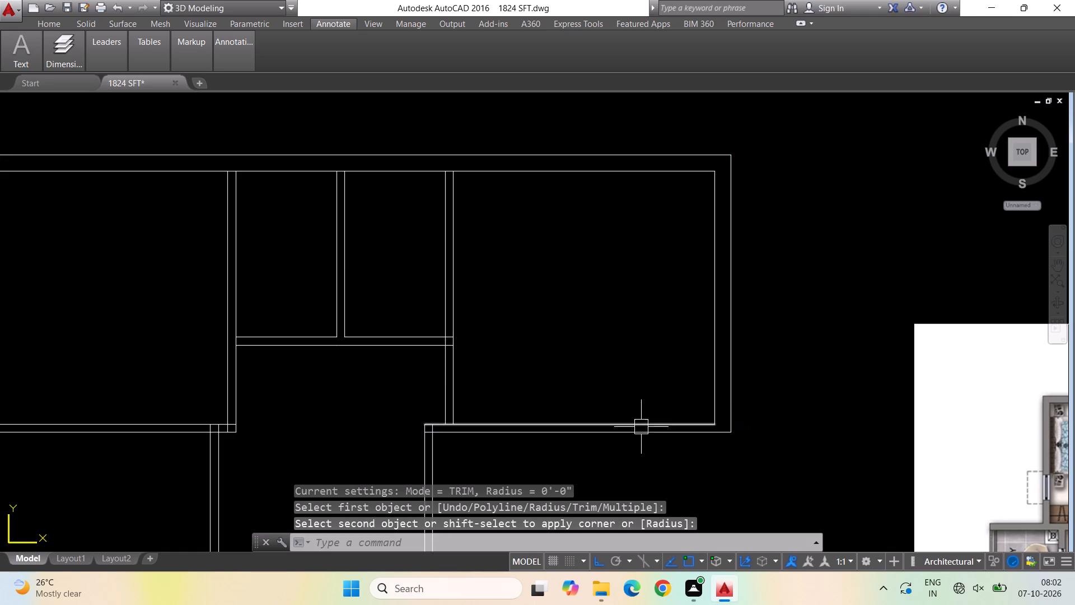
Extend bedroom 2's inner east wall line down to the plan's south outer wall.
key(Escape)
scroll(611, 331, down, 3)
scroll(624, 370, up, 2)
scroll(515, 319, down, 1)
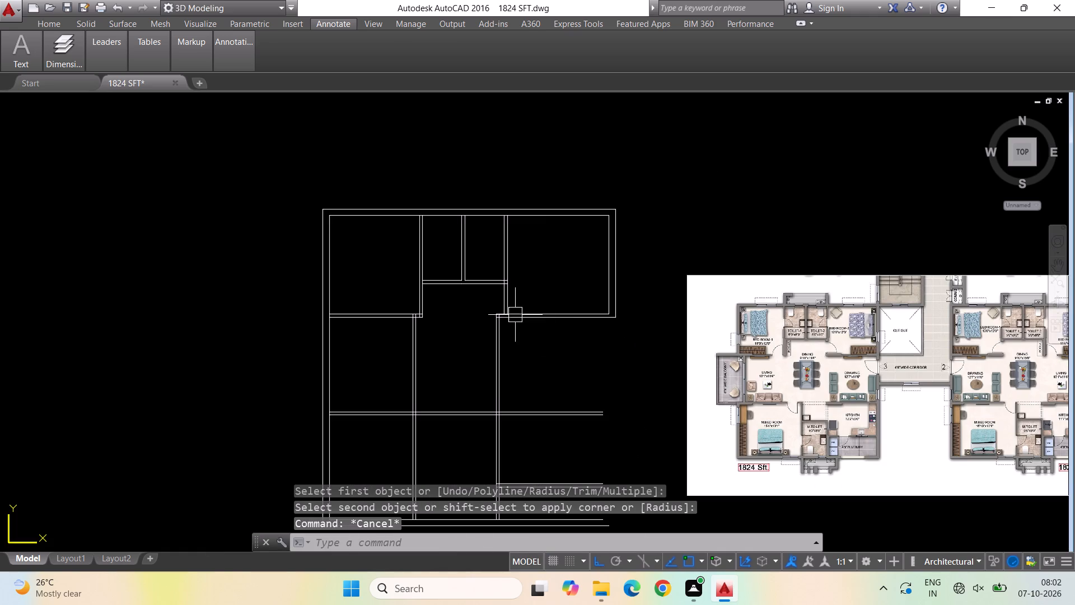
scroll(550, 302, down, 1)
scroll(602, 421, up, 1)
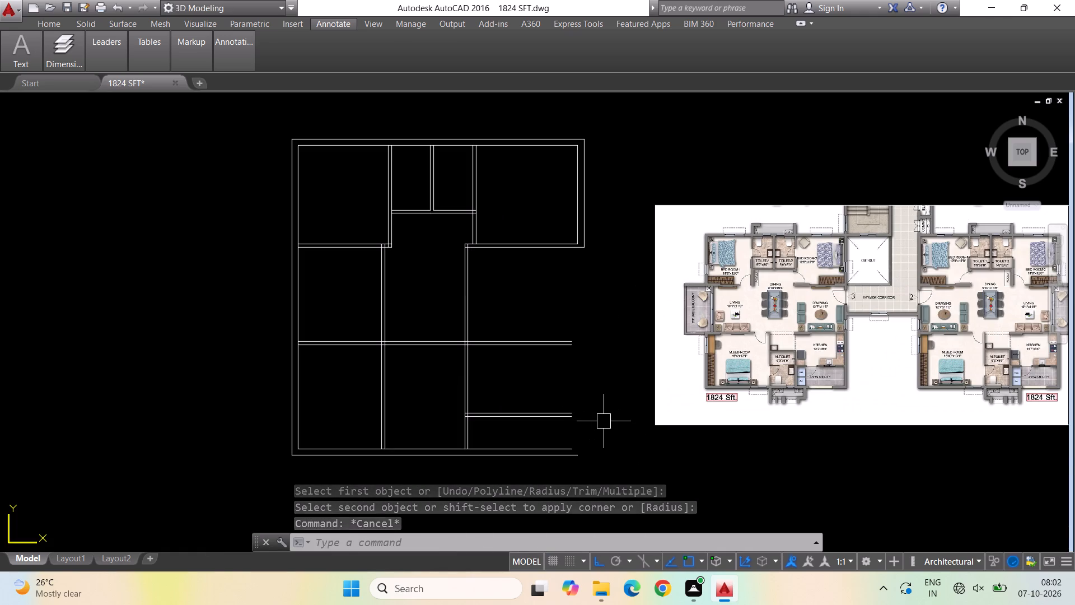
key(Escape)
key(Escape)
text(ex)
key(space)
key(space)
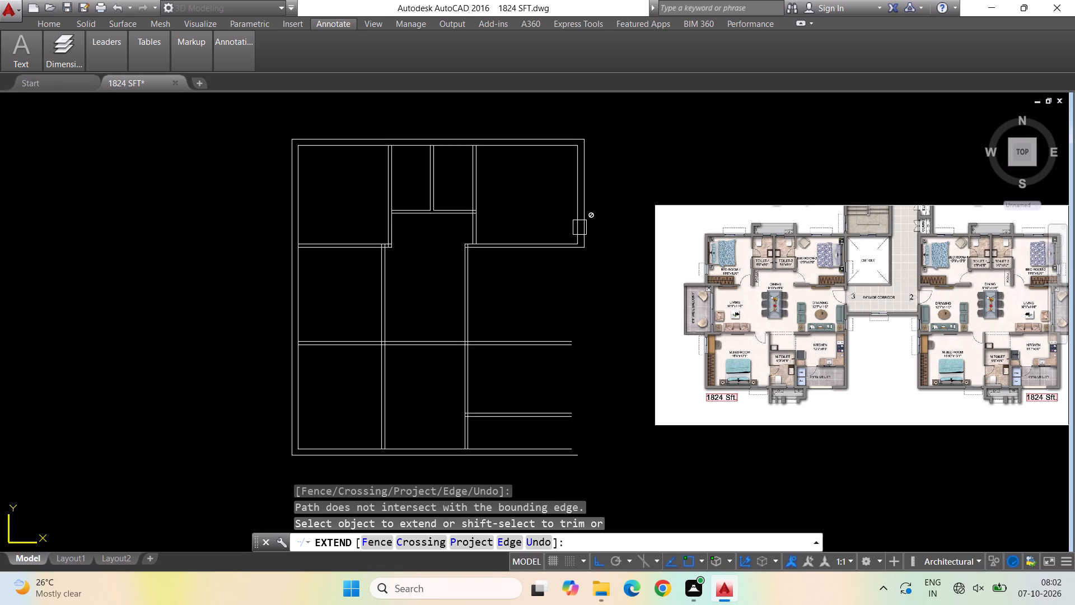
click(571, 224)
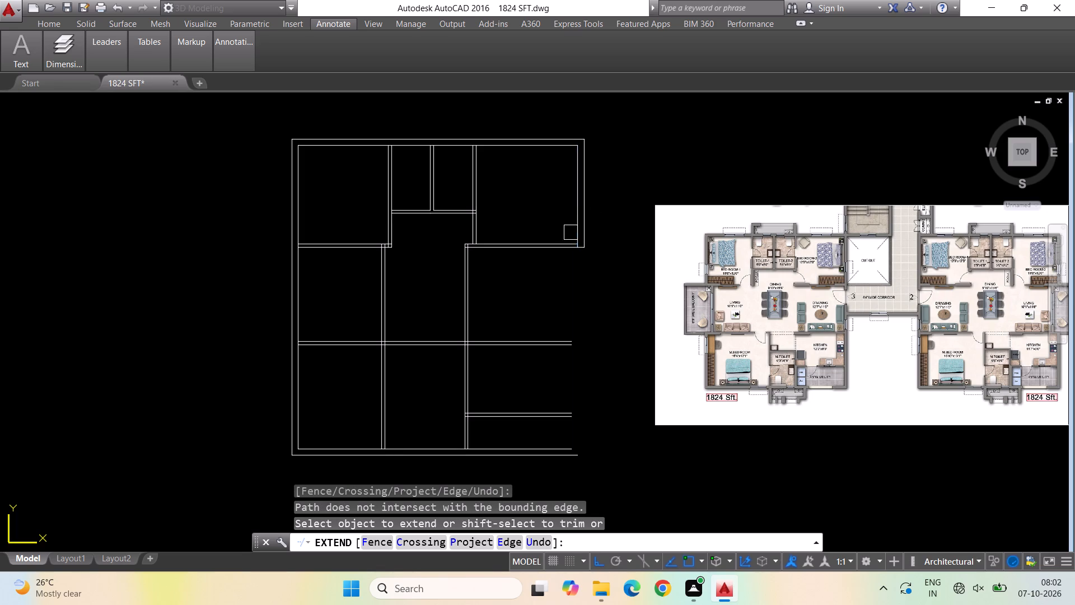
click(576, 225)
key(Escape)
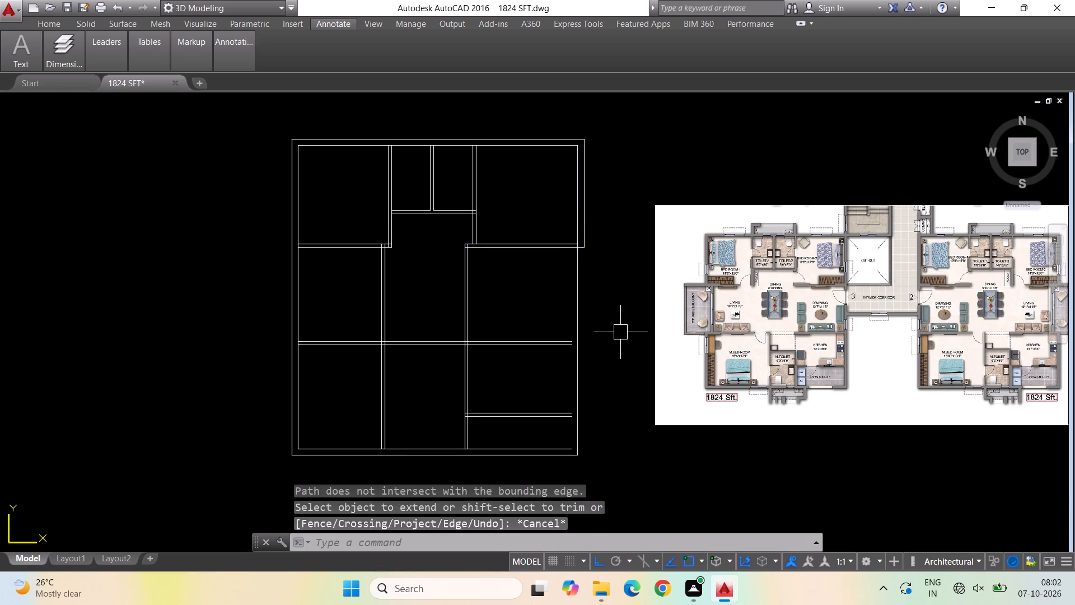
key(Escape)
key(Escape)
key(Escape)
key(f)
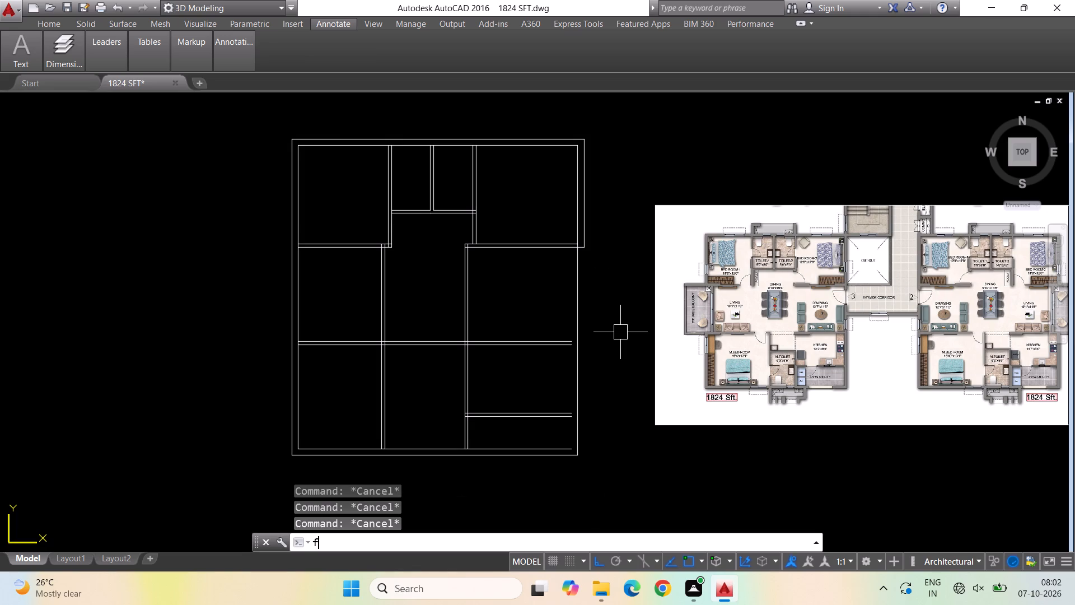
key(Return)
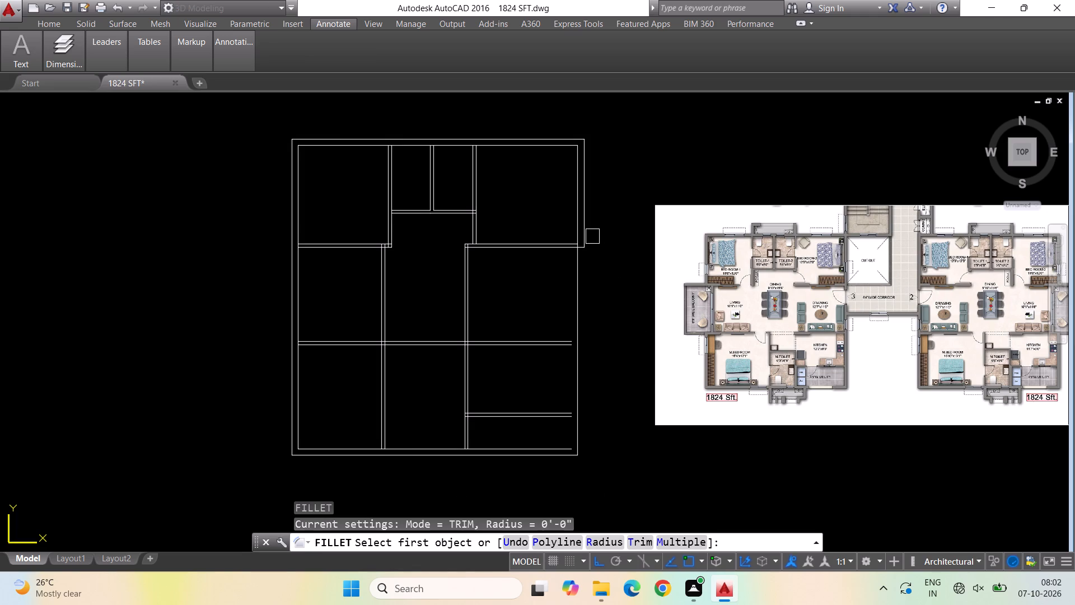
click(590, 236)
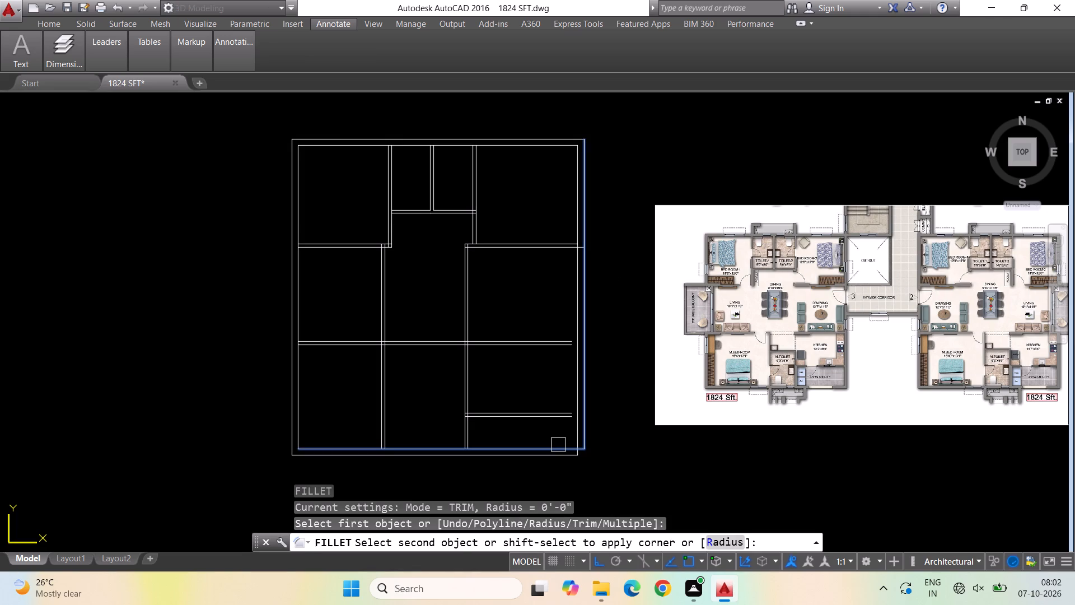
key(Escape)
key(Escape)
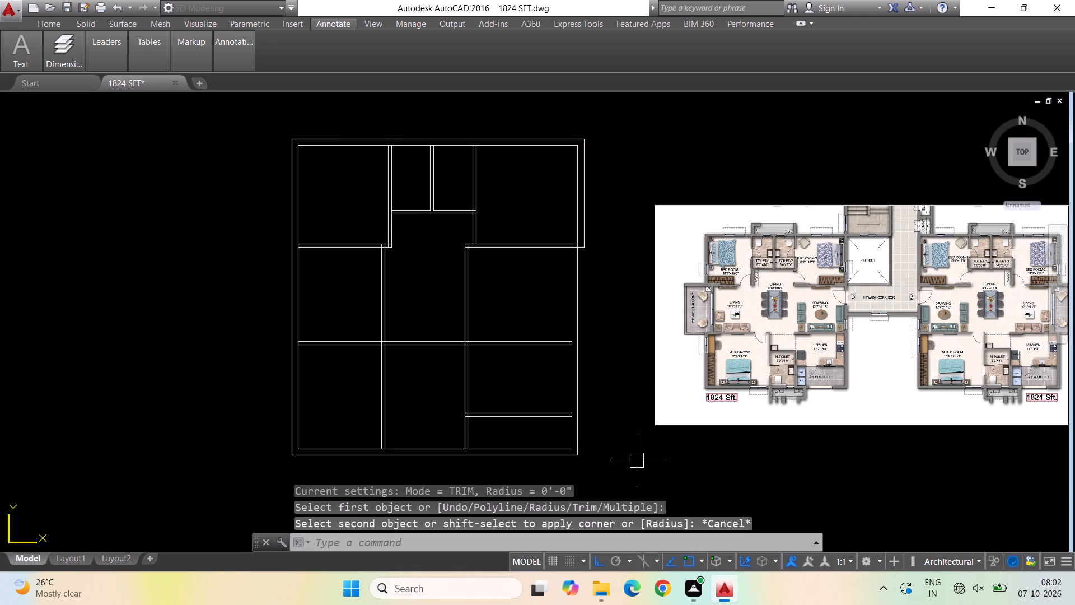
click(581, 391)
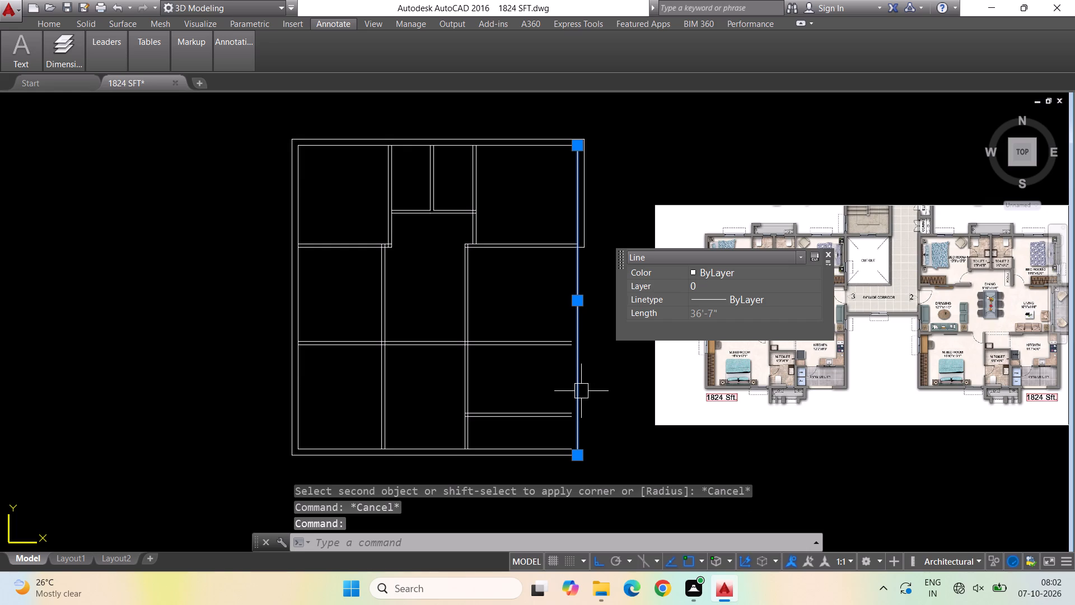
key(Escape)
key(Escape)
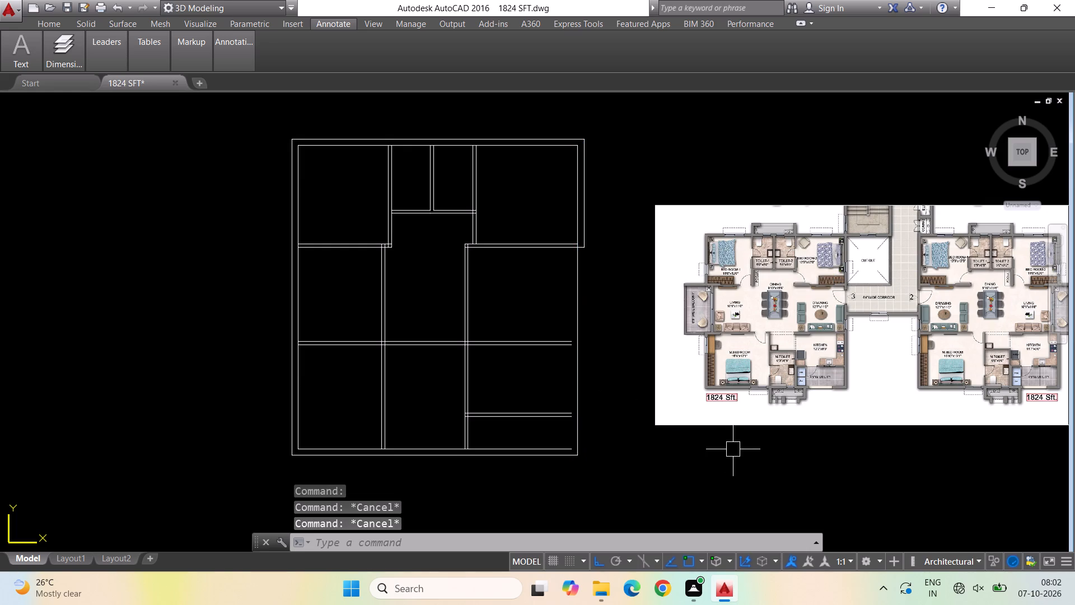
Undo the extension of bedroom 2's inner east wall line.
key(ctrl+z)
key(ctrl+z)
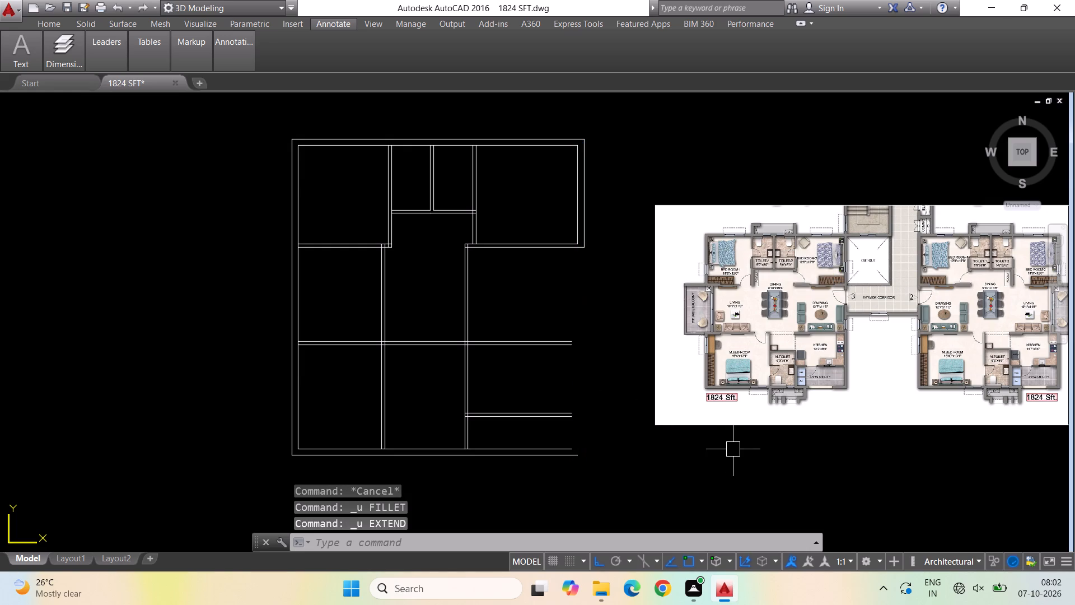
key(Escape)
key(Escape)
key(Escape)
Fillet the outer east wall line with the south wall's outer line at radius 0 to close the plan's southeast corner.
key(f)
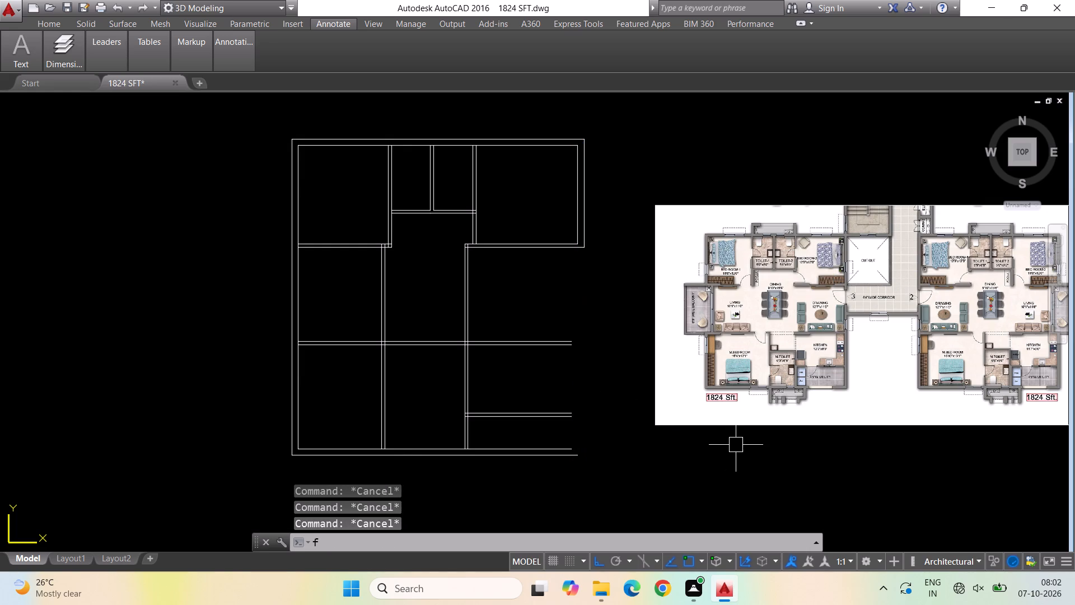
key(Return)
click(590, 234)
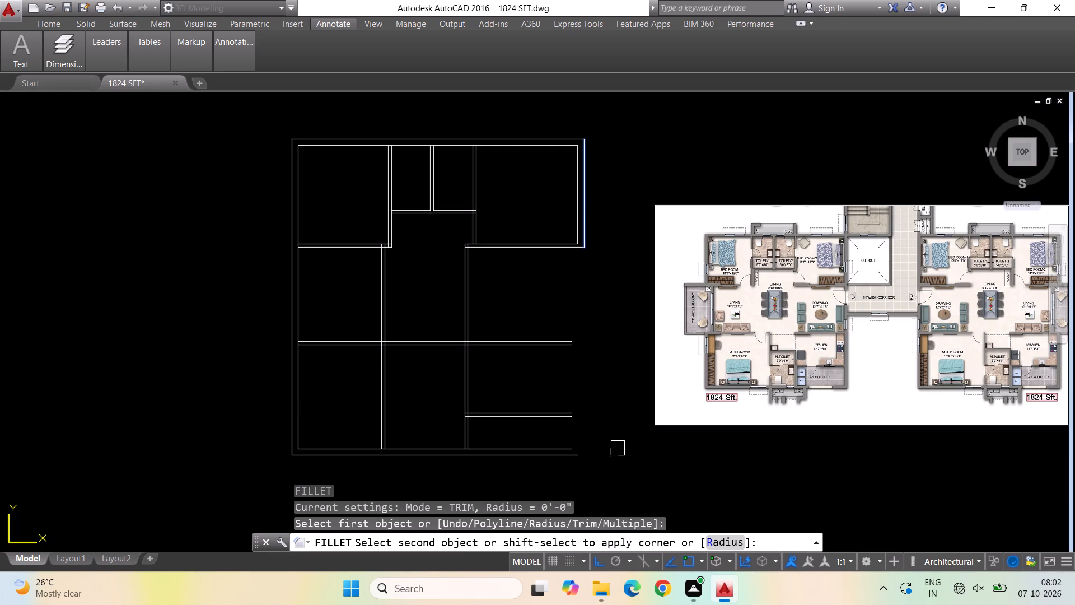
click(579, 459)
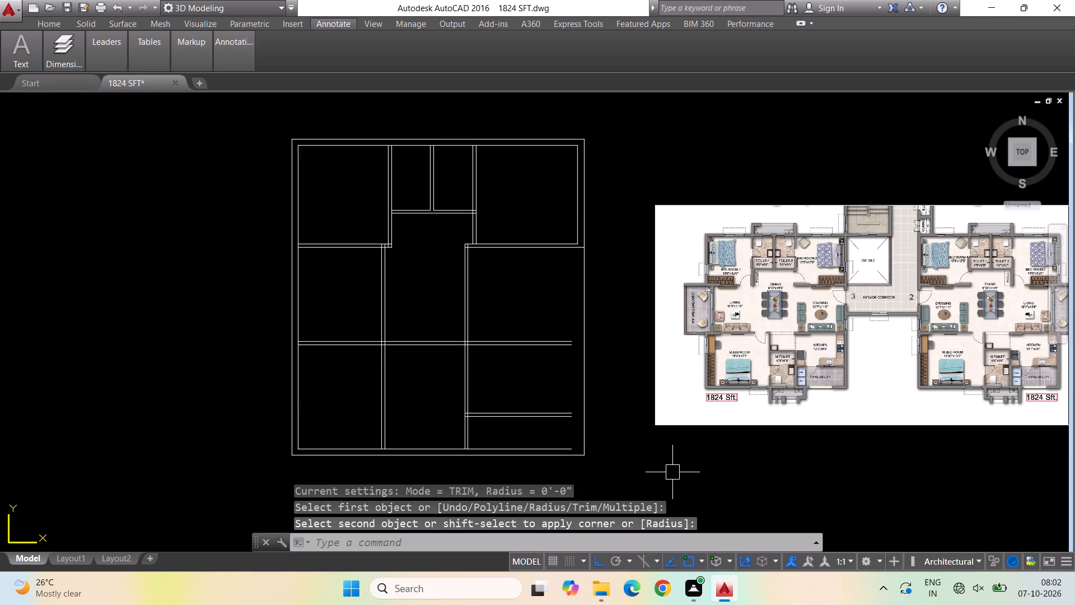
key(Escape)
key(Escape)
key(Escape)
Extend both lines of the middle horizontal partition and the utility partition, plus the south wall's inner line, to the outer east wall line.
text(ex)
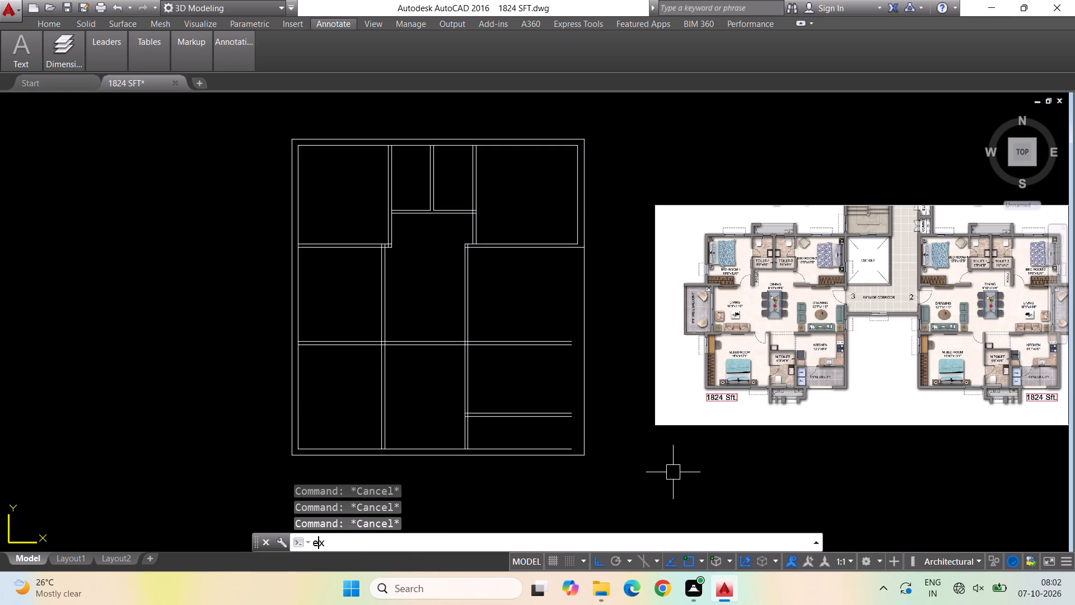
key(space)
key(space)
click(550, 350)
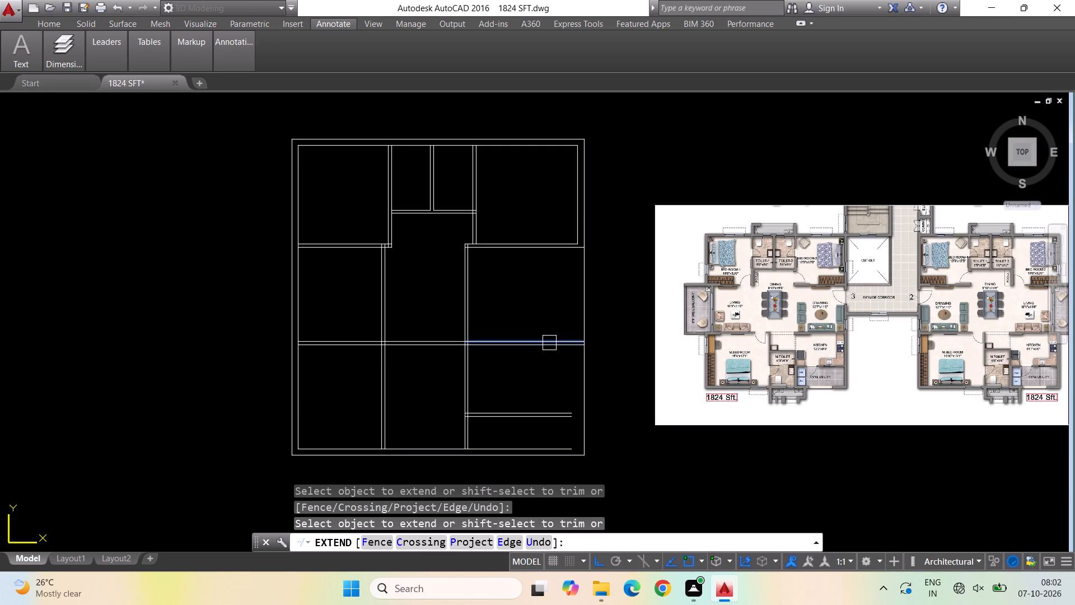
click(549, 342)
click(554, 410)
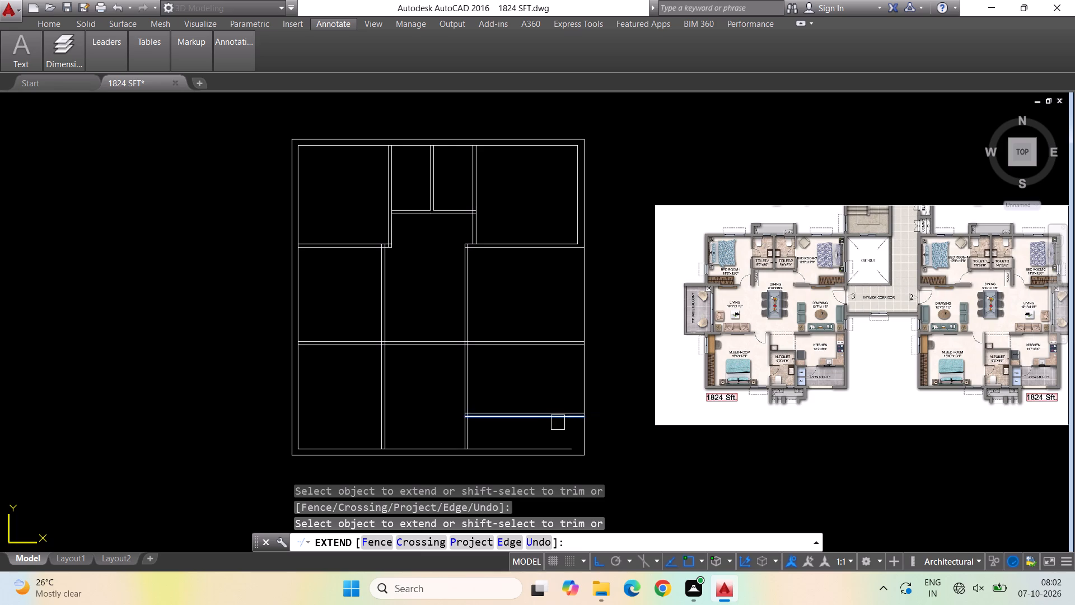
click(562, 424)
click(562, 450)
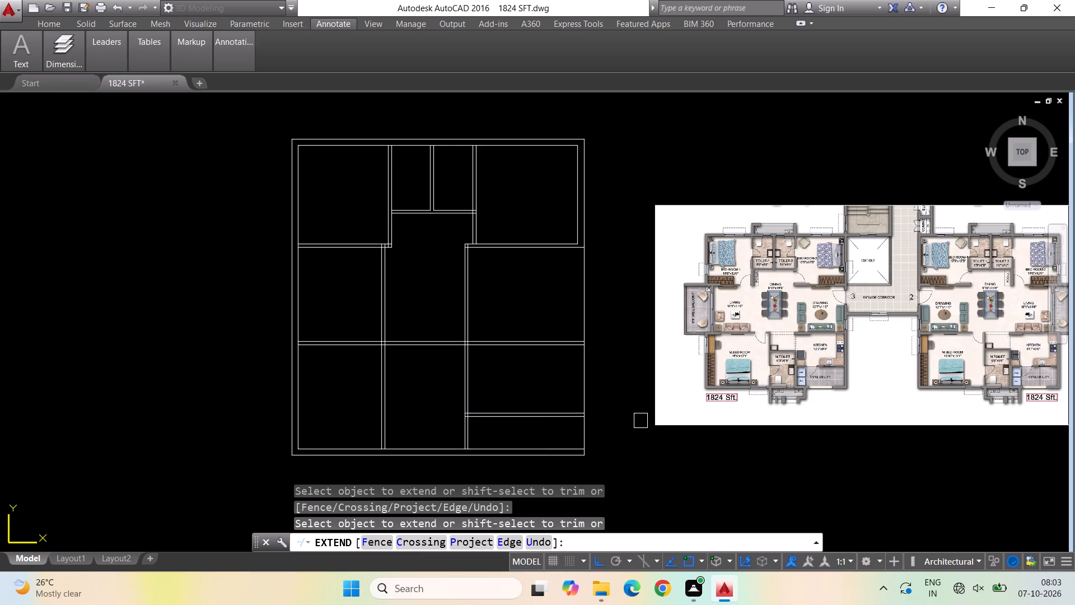
key(Escape)
key(Escape)
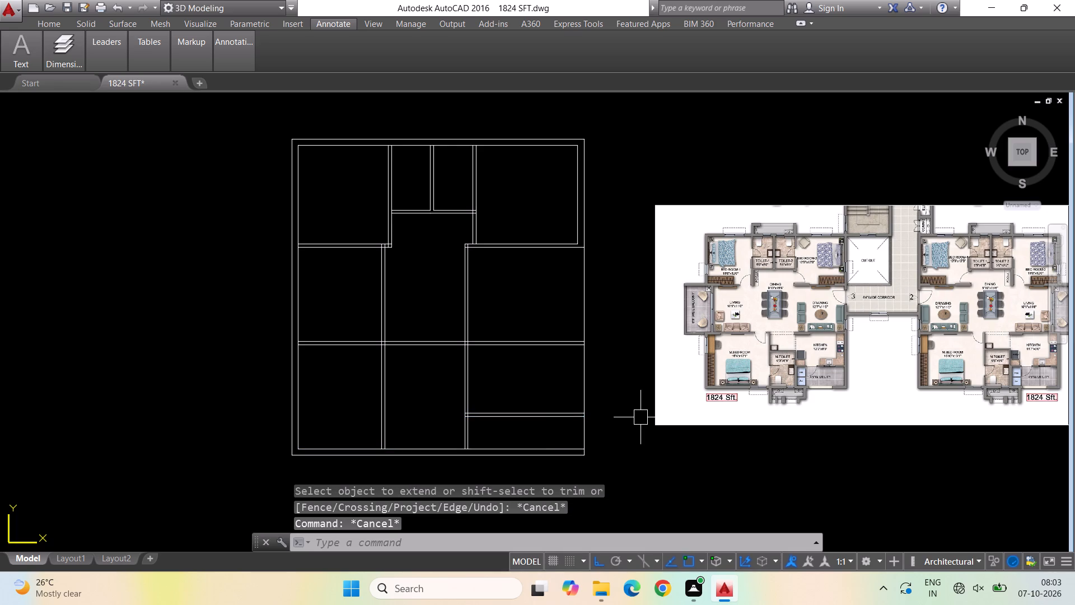
Erase the four vertical partition lines running from below the bedrooms through the living area to the south wall.
click(518, 302)
click(346, 301)
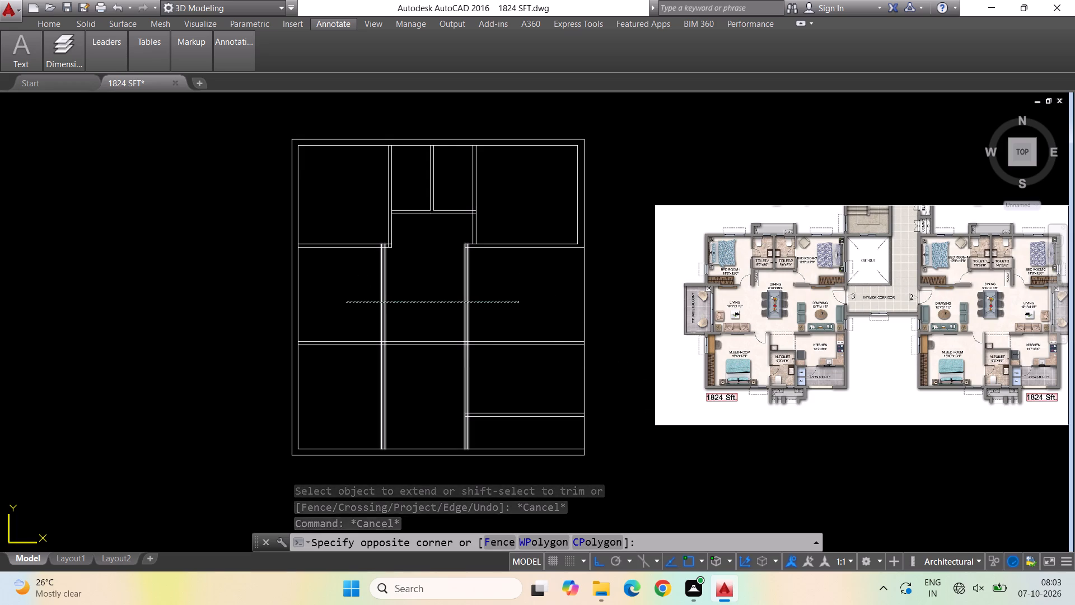
key(Delete)
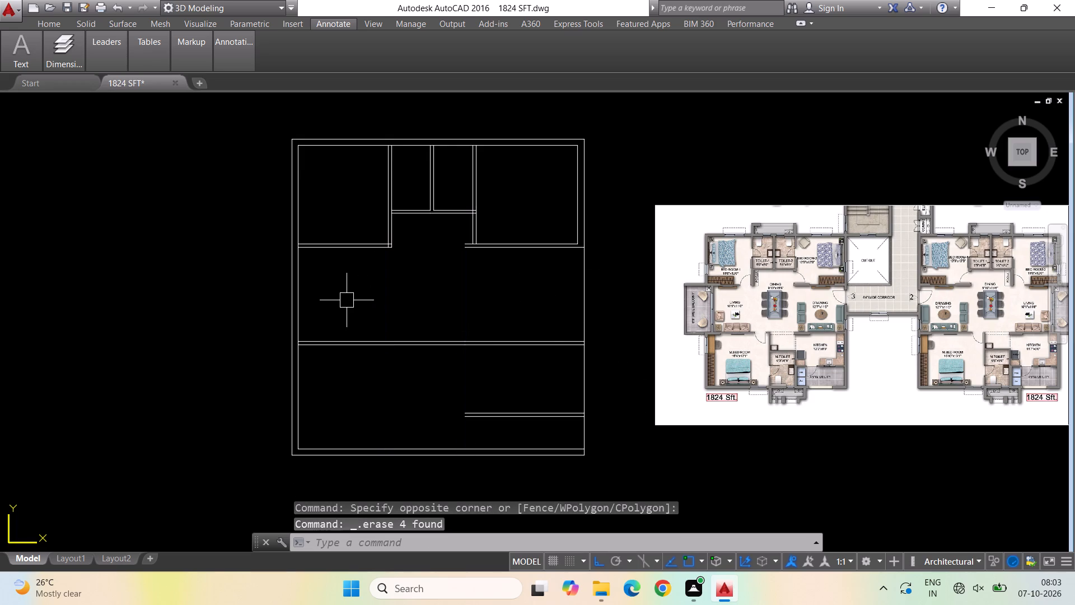
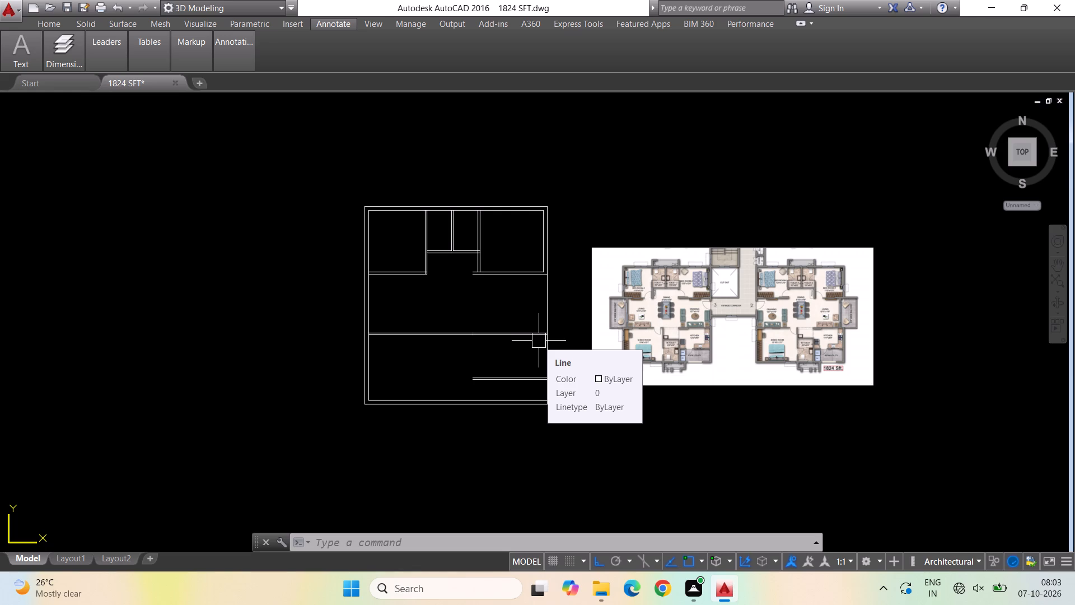
Extend the inner east wall line from bedroom 2 down through the partitions to the south wall's inner line.
scroll(426, 272, up, 2)
scroll(329, 267, down, 2)
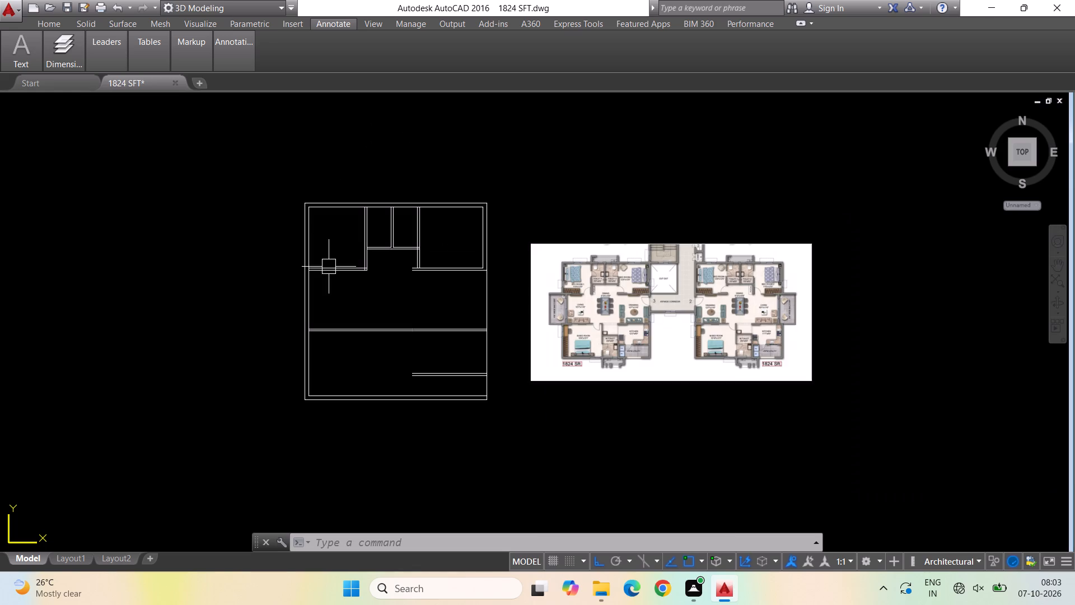
scroll(631, 311, up, 2)
scroll(780, 300, down, 1)
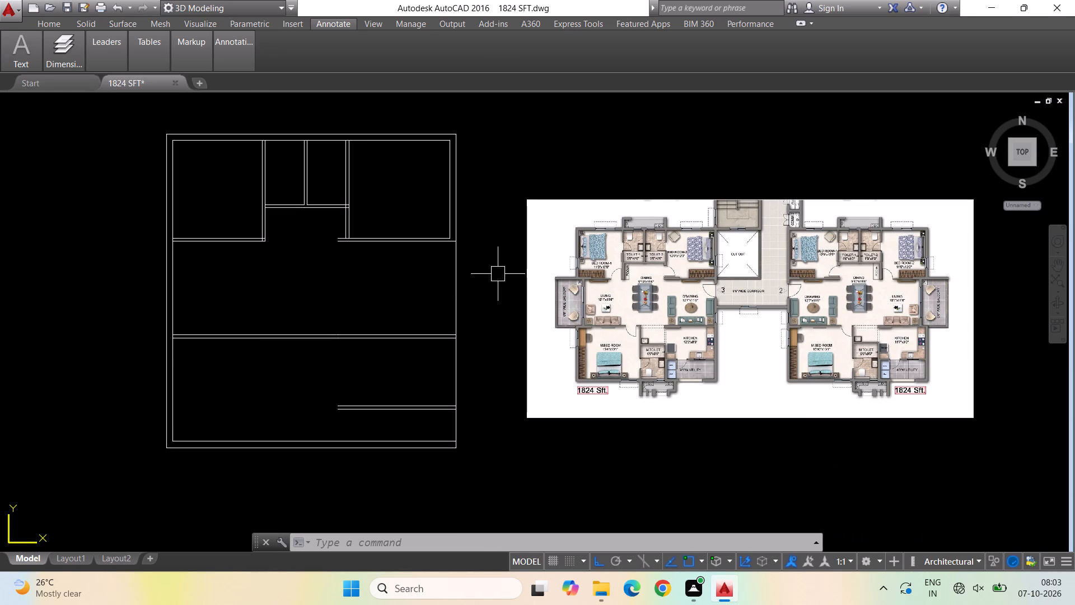
key(Escape)
key(Escape)
text(ex)
key(space)
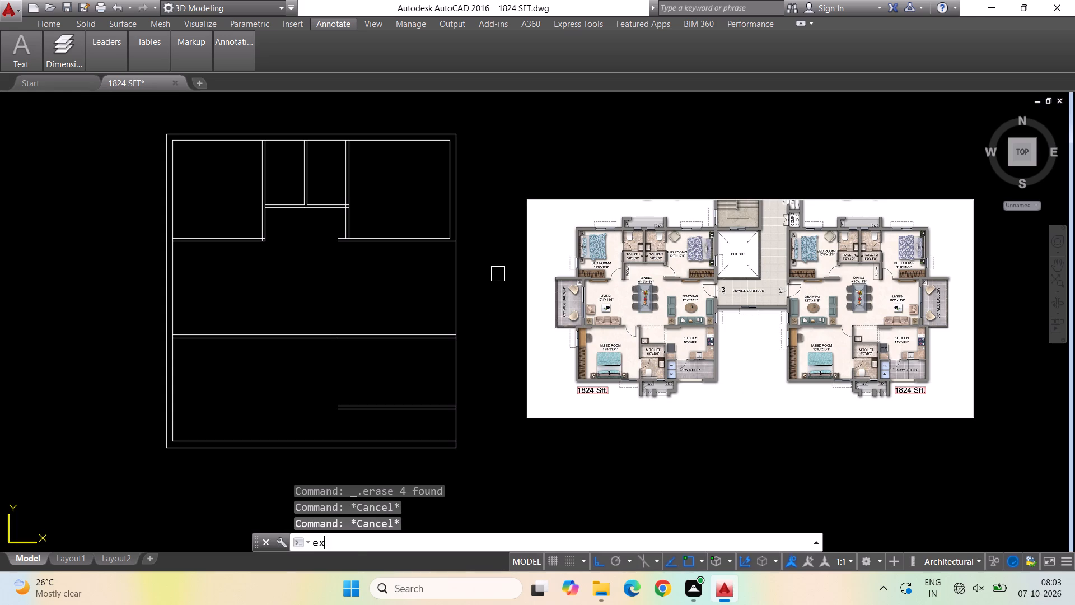
key(space)
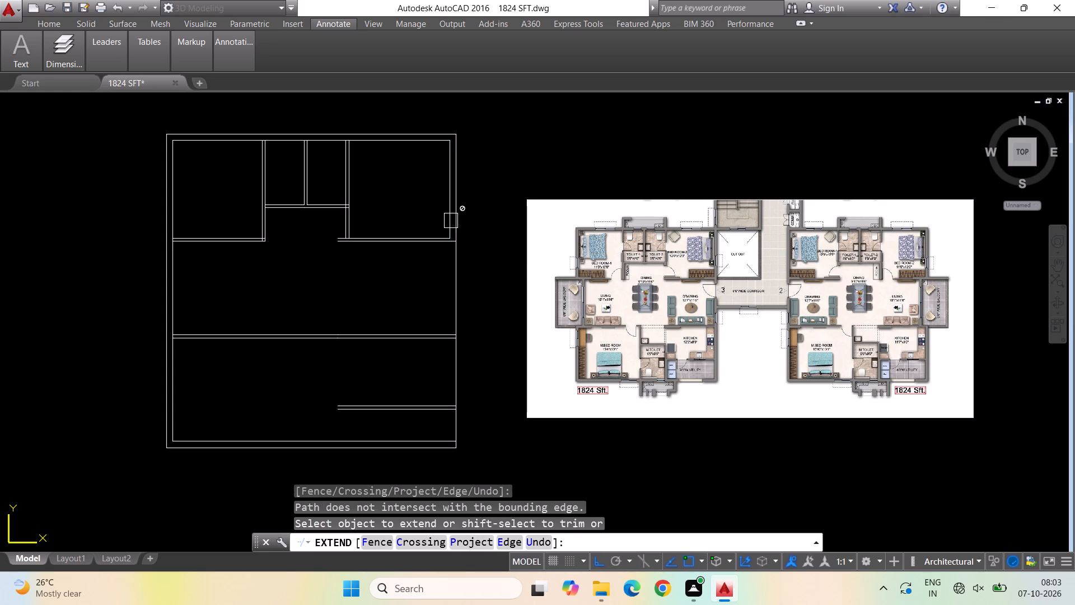
click(447, 223)
click(444, 224)
click(446, 291)
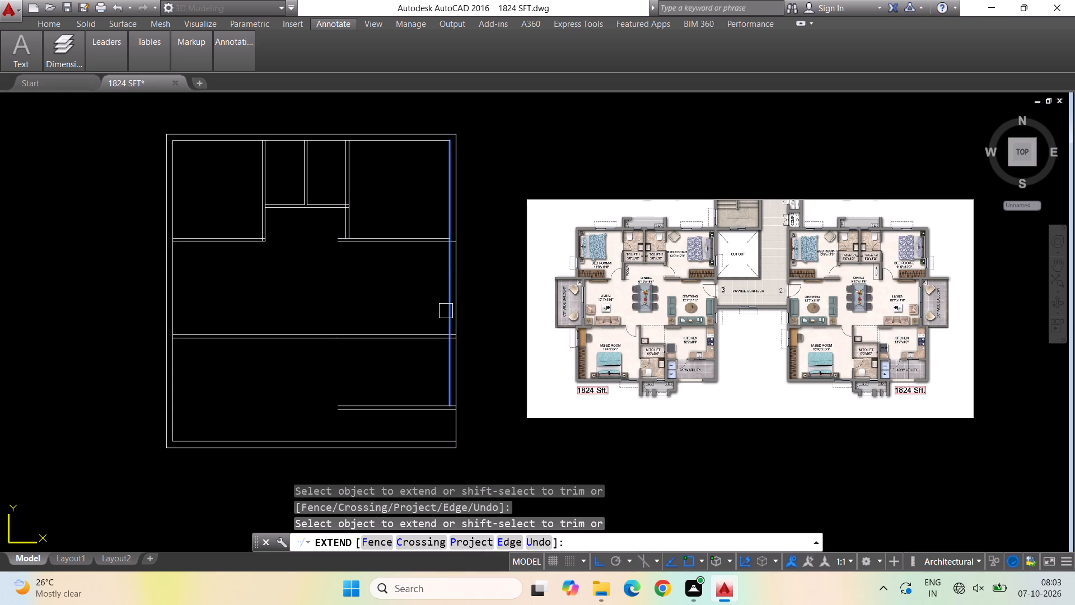
click(446, 311)
click(444, 370)
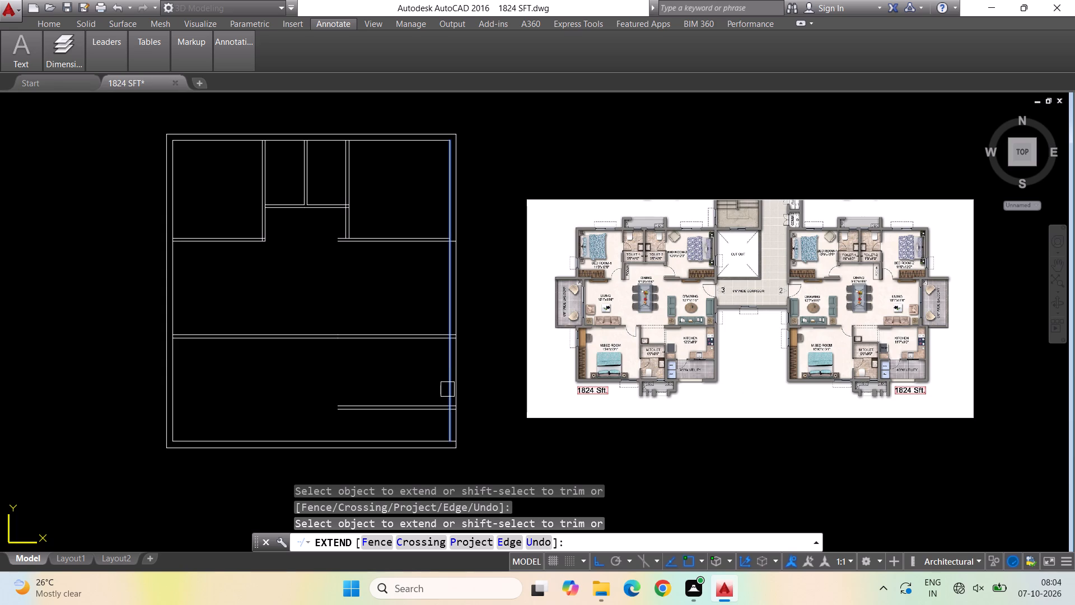
click(447, 389)
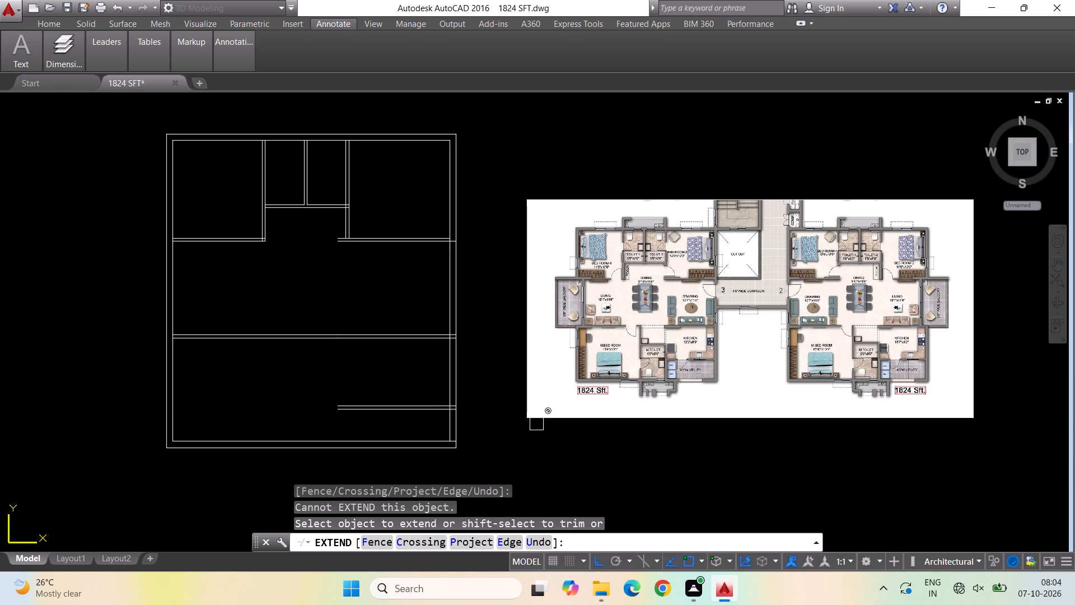
key(Escape)
key(Escape)
Trim the south wall's inner line and both utility partition lines back to the inner east wall line.
text(tr')
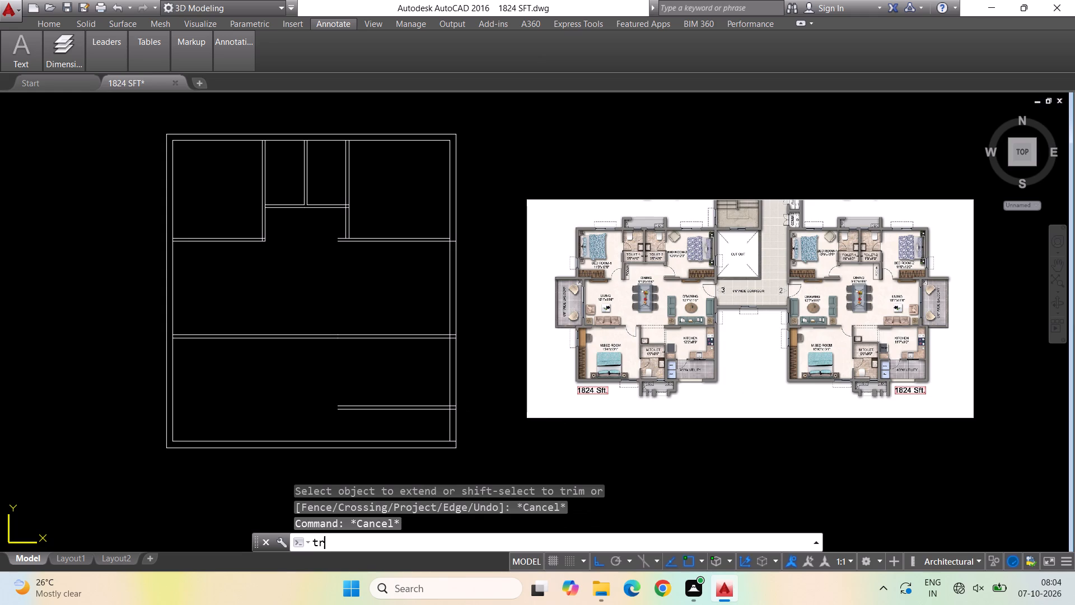
key(Escape)
key(Escape)
key(Escape)
text(tr)
key(Return)
key(Return)
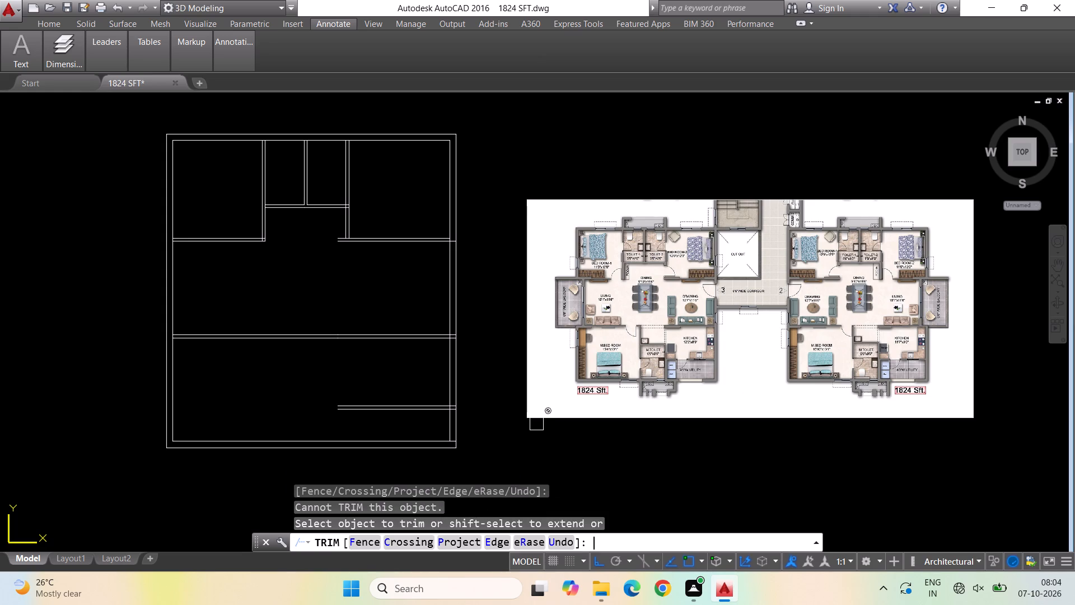
scroll(461, 465, up, 2)
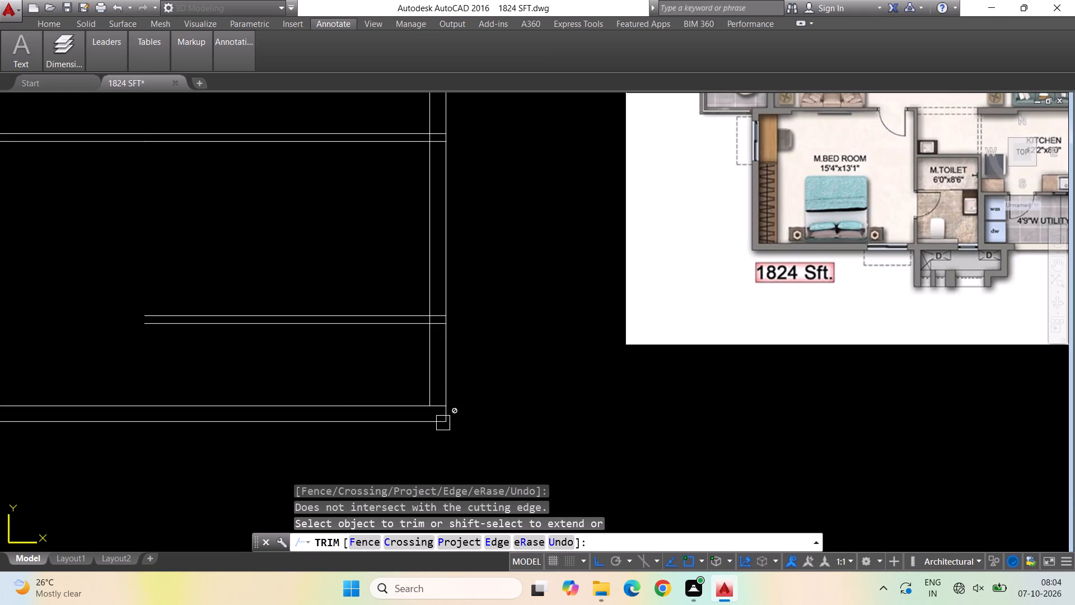
scroll(443, 423, up, 2)
click(425, 381)
scroll(508, 411, down, 2)
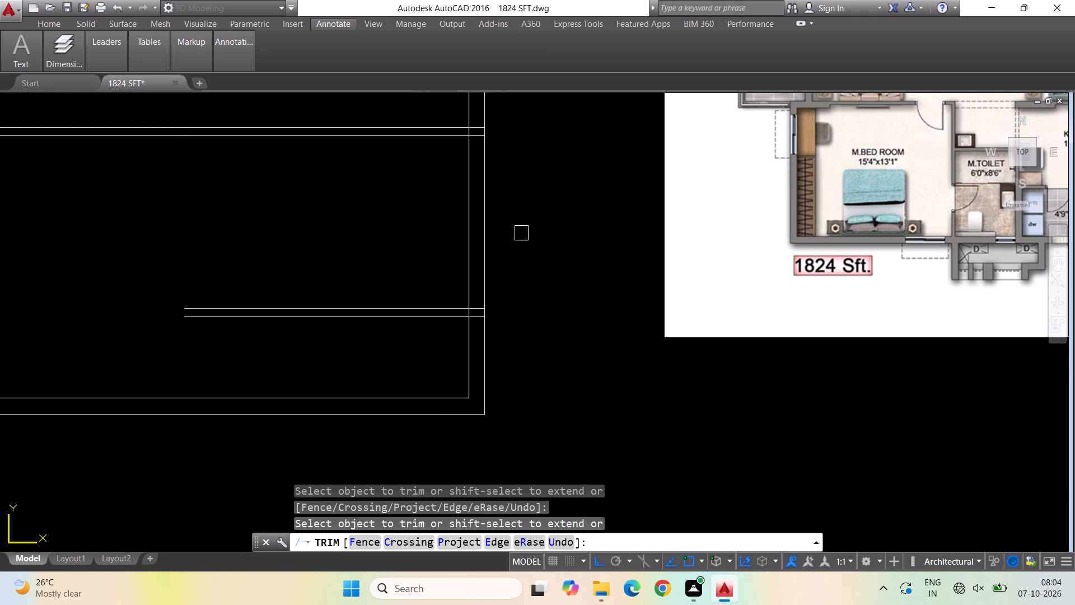
scroll(470, 331, up, 2)
click(476, 303)
click(480, 286)
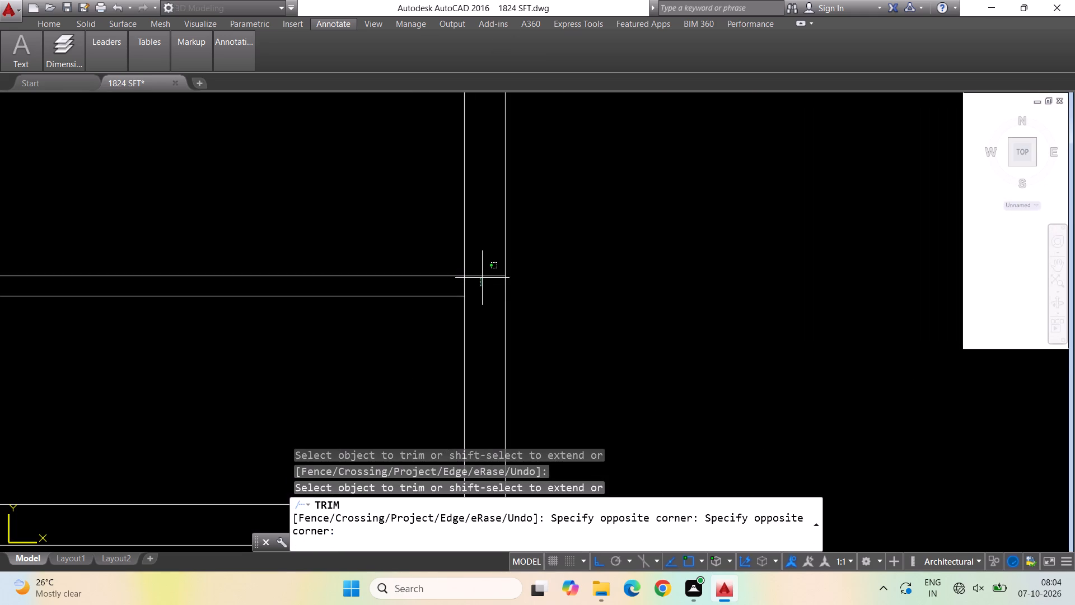
click(482, 277)
scroll(417, 325, down, 2)
scroll(435, 312, up, 2)
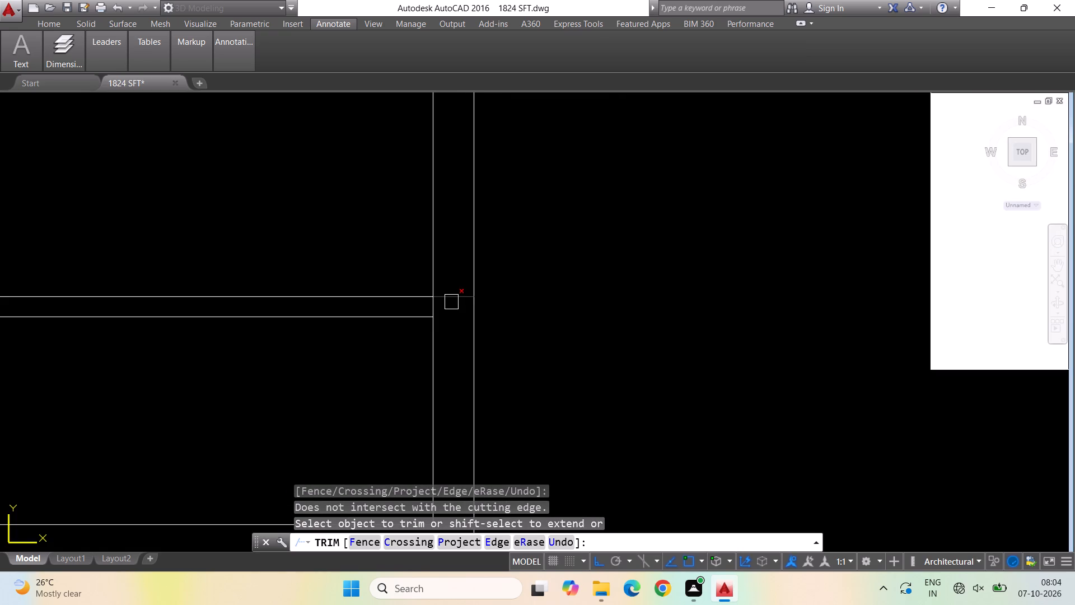
click(451, 300)
Trim both middle partition lines and the lower line of bedroom 2's south partition back to the inner east wall line.
scroll(445, 359, down, 2)
scroll(545, 341, down, 2)
scroll(511, 276, up, 2)
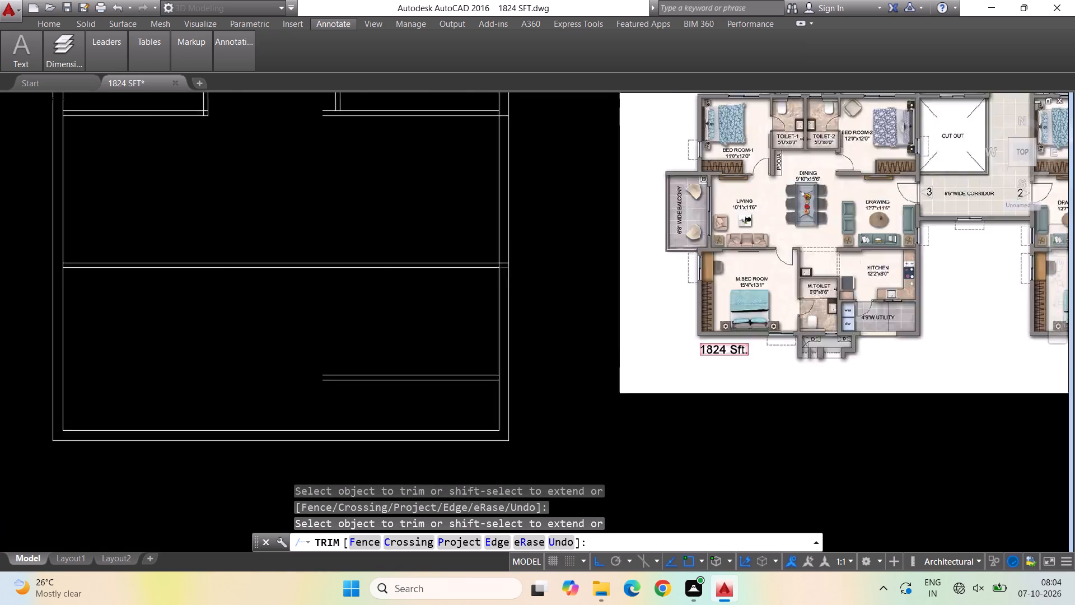
scroll(511, 276, up, 3)
click(456, 228)
click(446, 197)
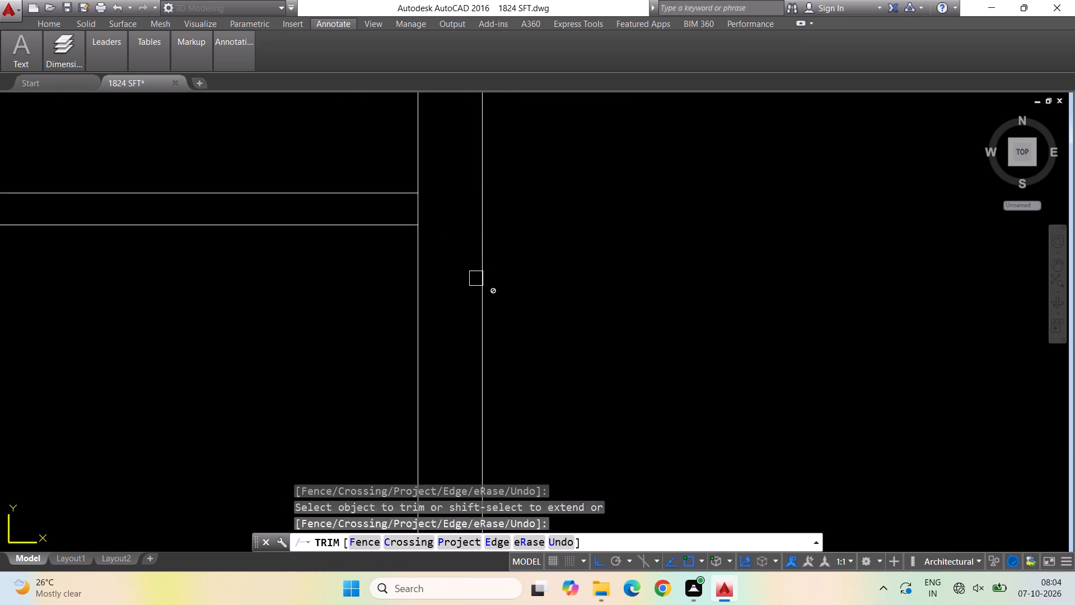
scroll(482, 323, down, 3)
scroll(550, 301, down, 2)
scroll(517, 207, up, 3)
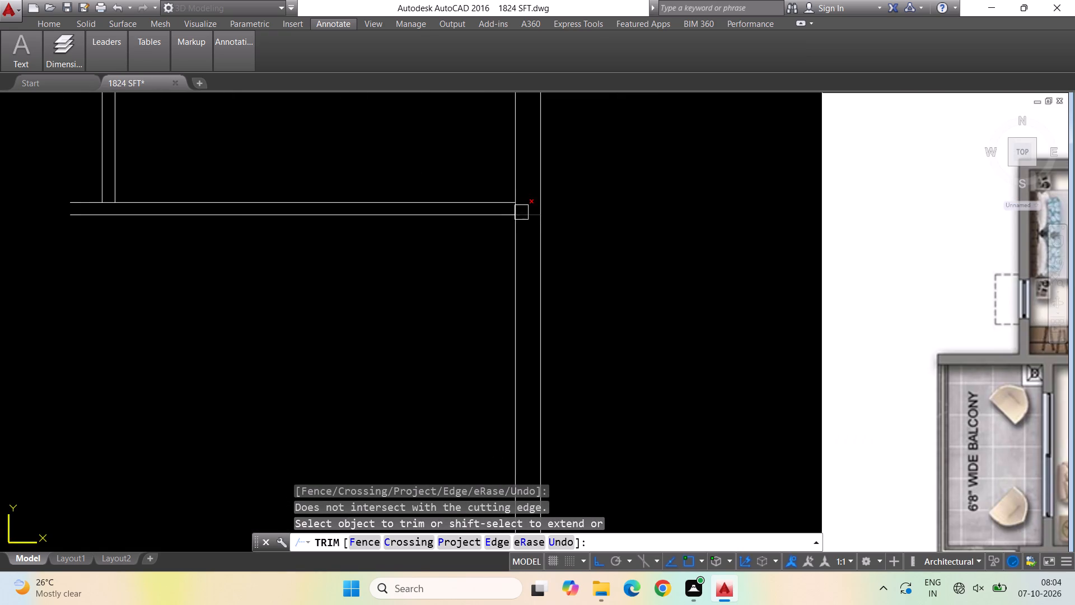
click(526, 217)
key(Escape)
scroll(385, 267, down, 2)
scroll(462, 280, down, 2)
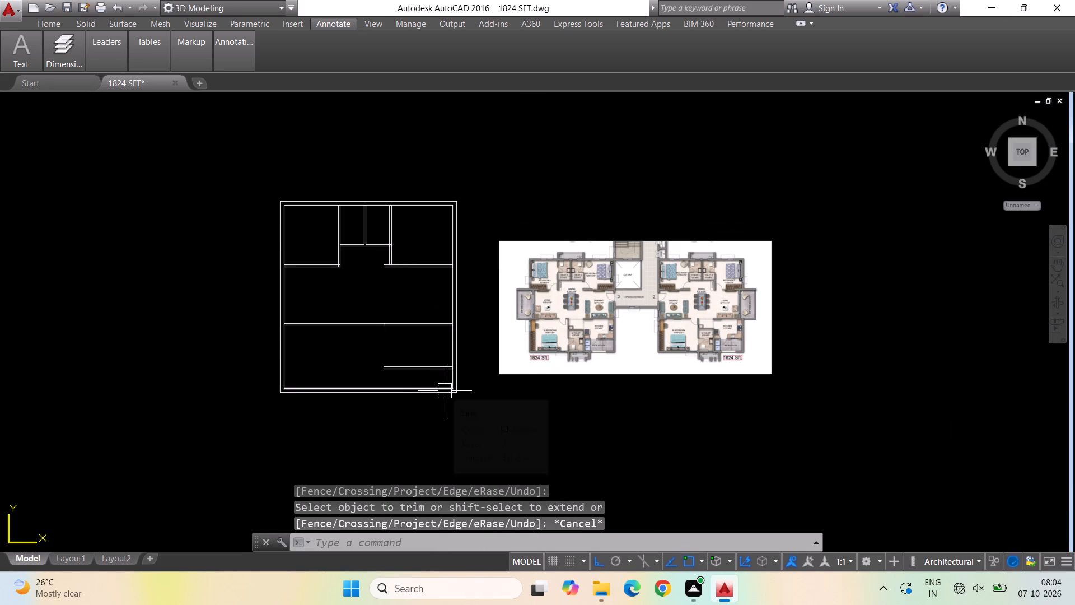
scroll(492, 346, up, 1)
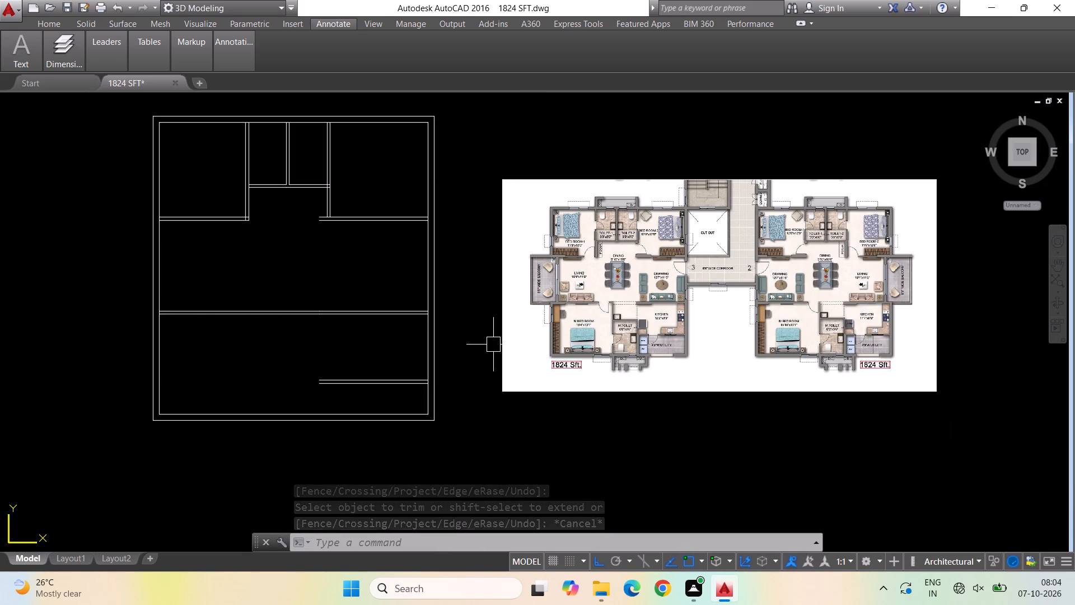
key(Escape)
key(Escape)
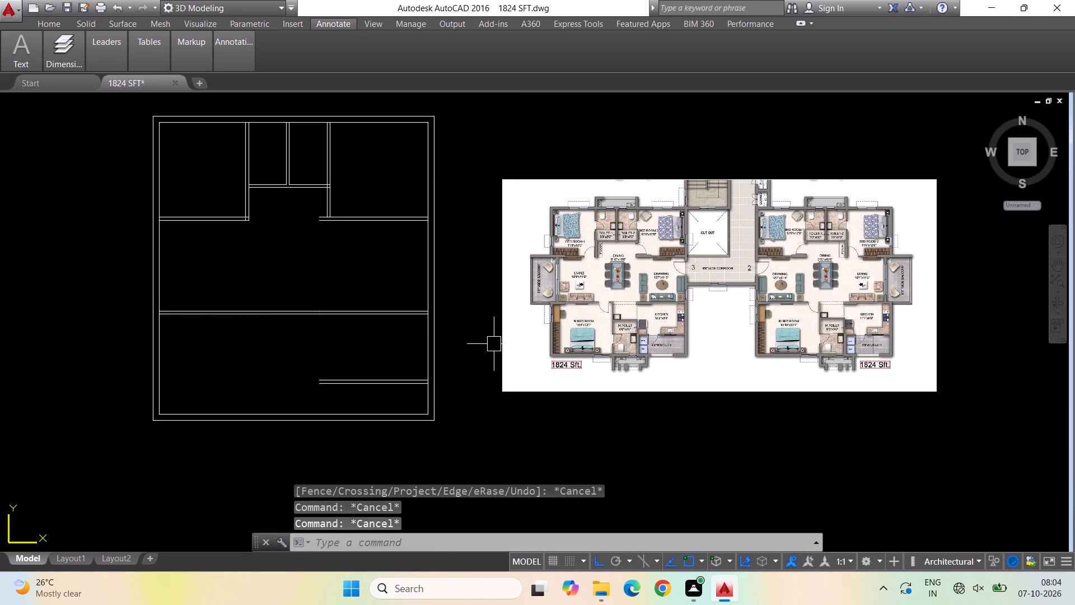
Offset the inner east wall line 12'7" westward into the plan for the drawing room's width.
key(o)
key(Return)
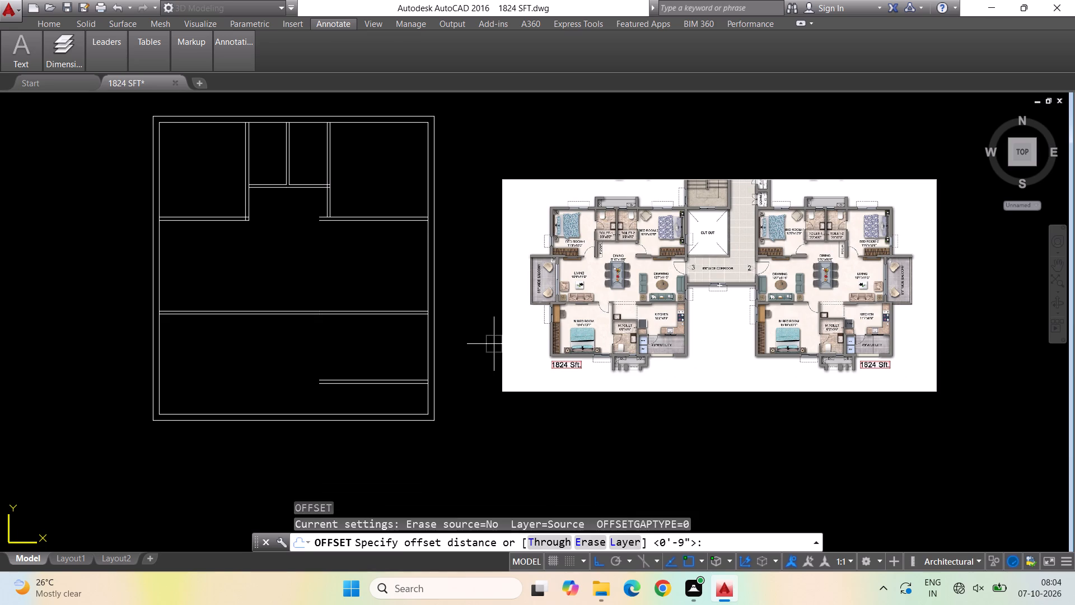
scroll(626, 249, up, 1)
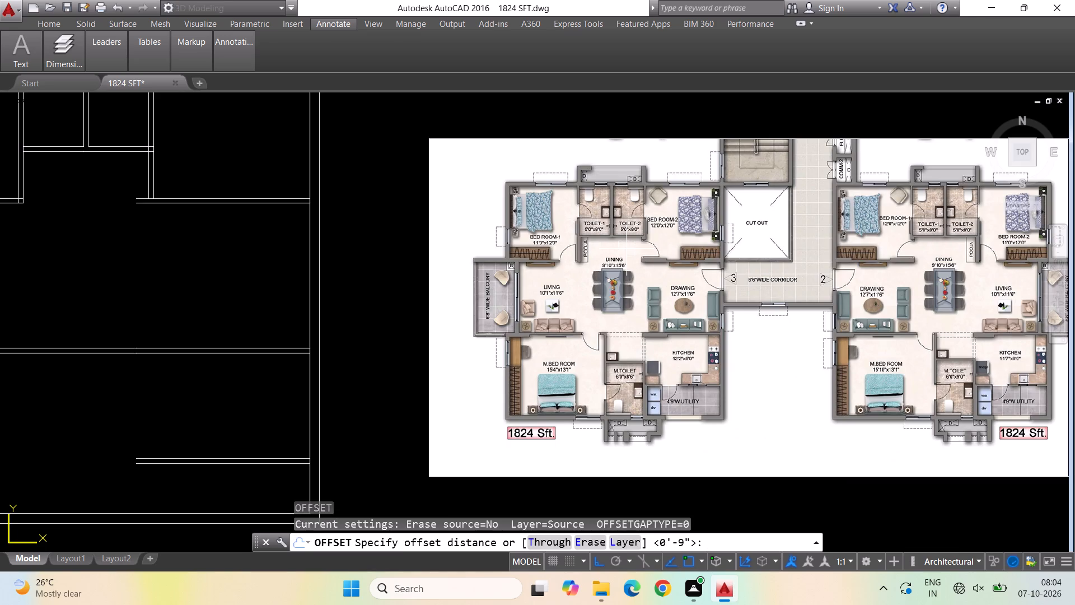
scroll(626, 249, down, 2)
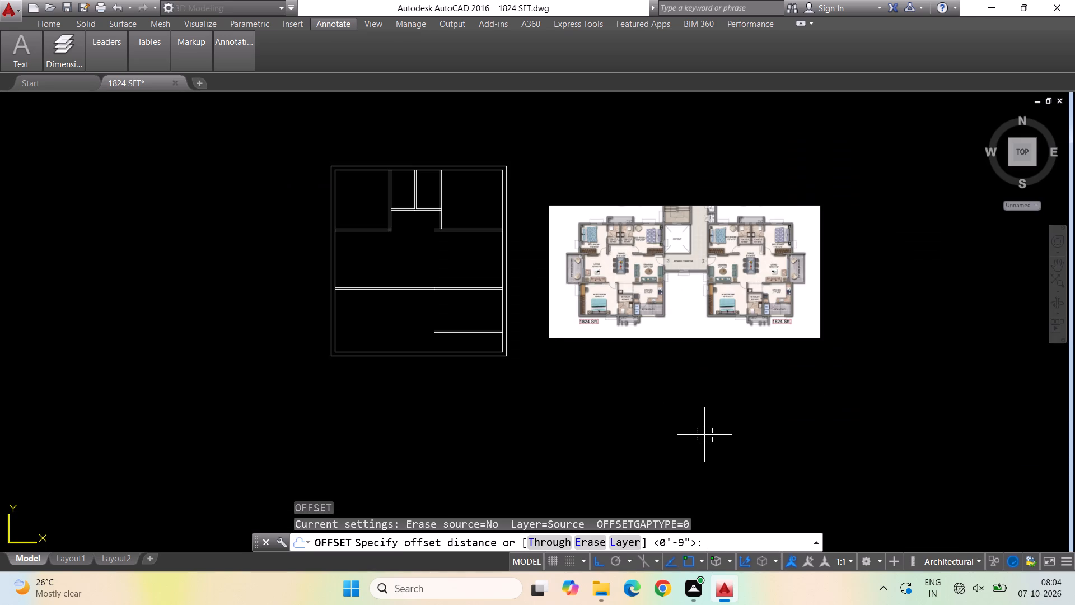
text(12'7")
key(Return)
click(496, 268)
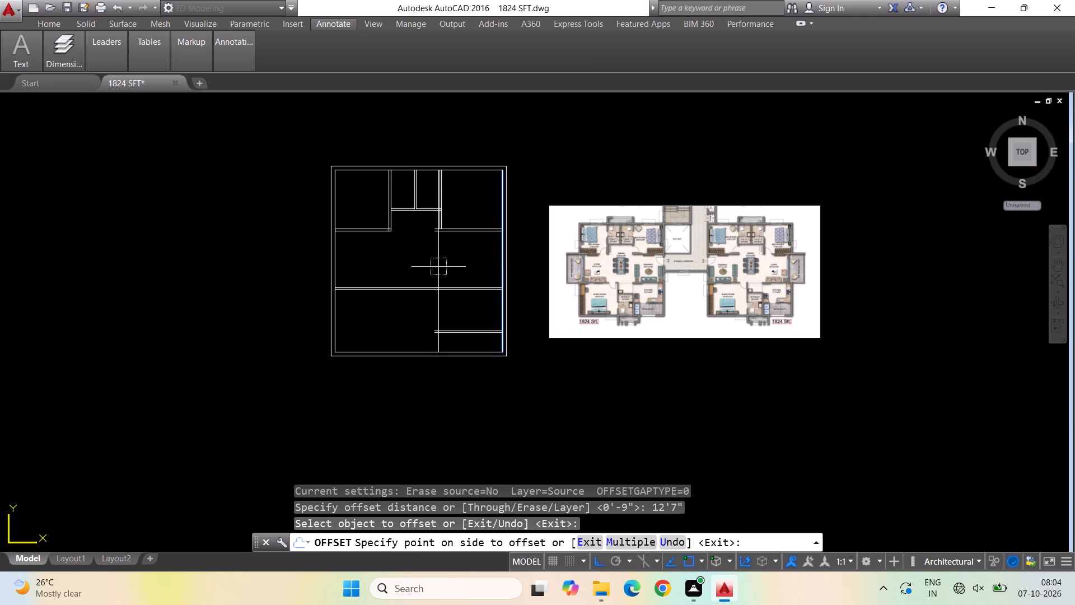
click(431, 266)
scroll(442, 262, up, 2)
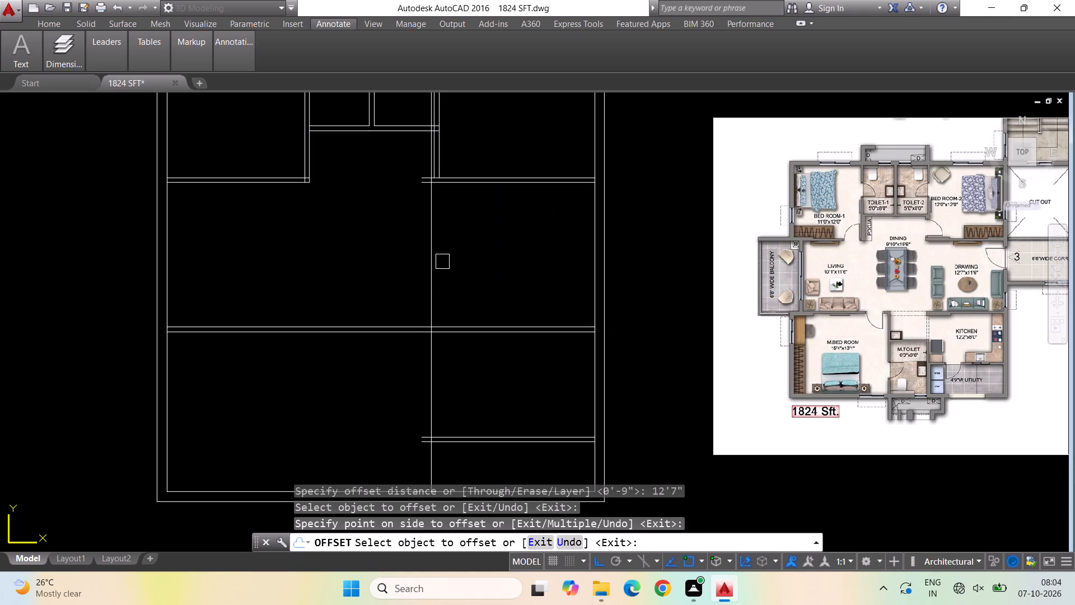
Offset the new vertical line 4.5" eastward to form a partition's thickness.
key(space)
key(space)
text(4.5")
key(Return)
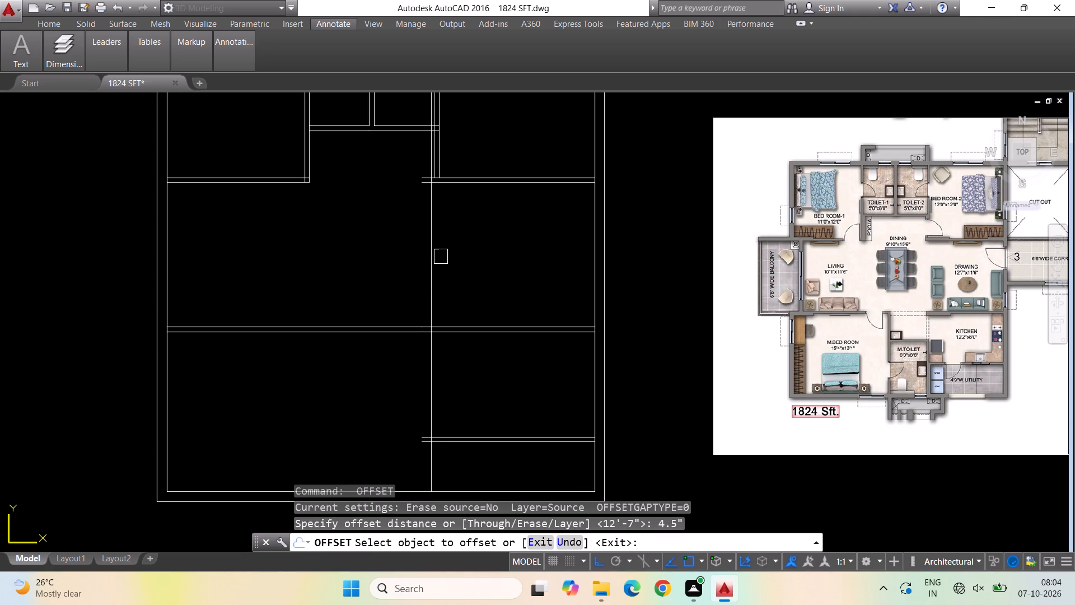
click(436, 258)
click(456, 261)
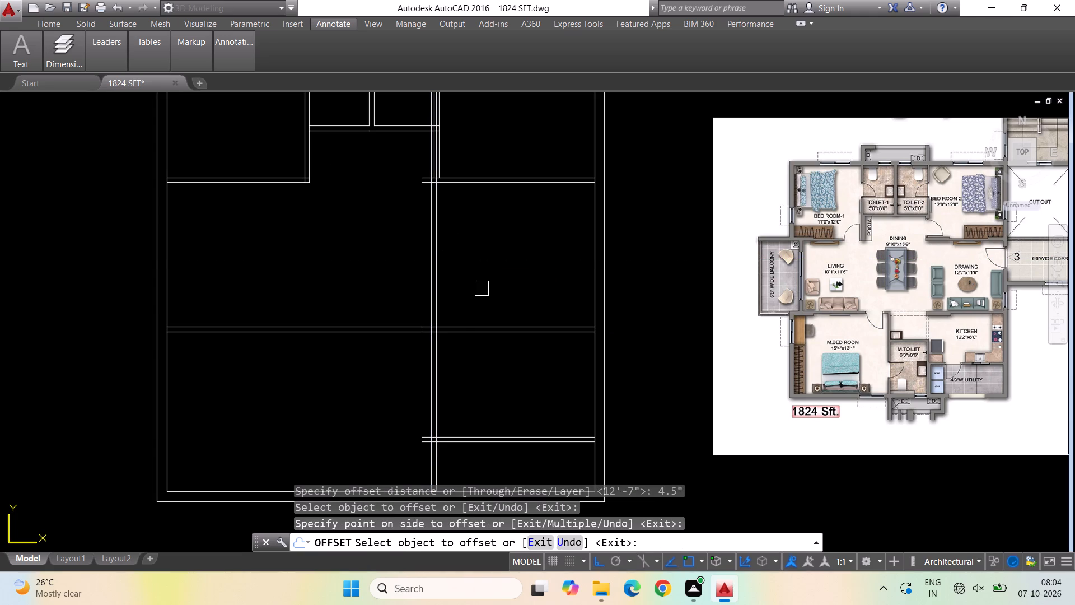
key(Escape)
Trim away both lines of the drawing room's west partition north of bedroom 2's south partition, alongside bedroom 2 and toilet 2.
scroll(444, 137, up, 2)
scroll(501, 298, down, 3)
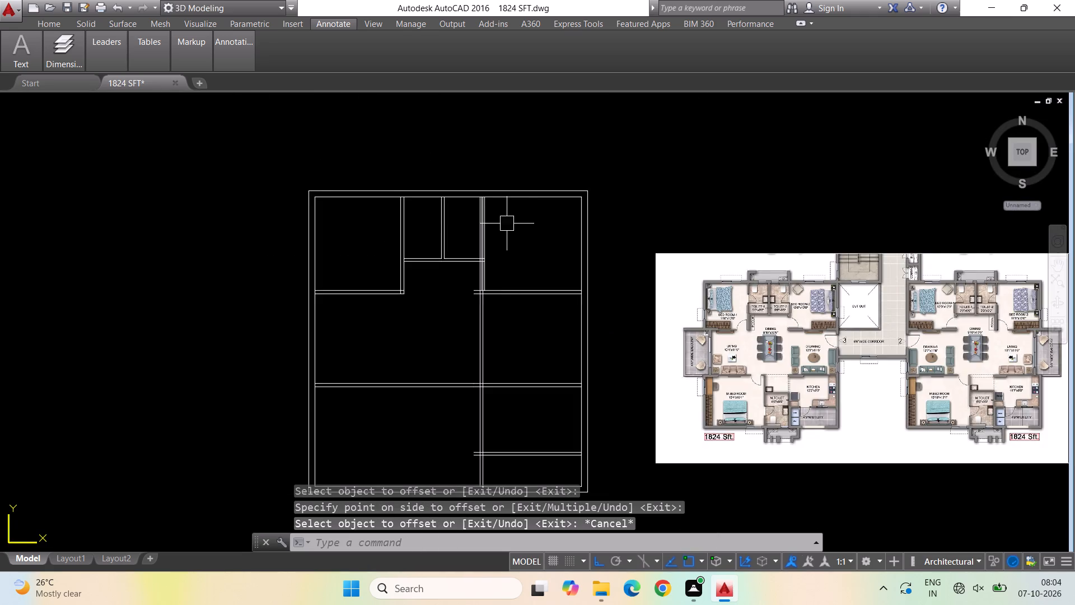
scroll(499, 202, up, 2)
scroll(494, 242, down, 1)
scroll(488, 348, up, 1)
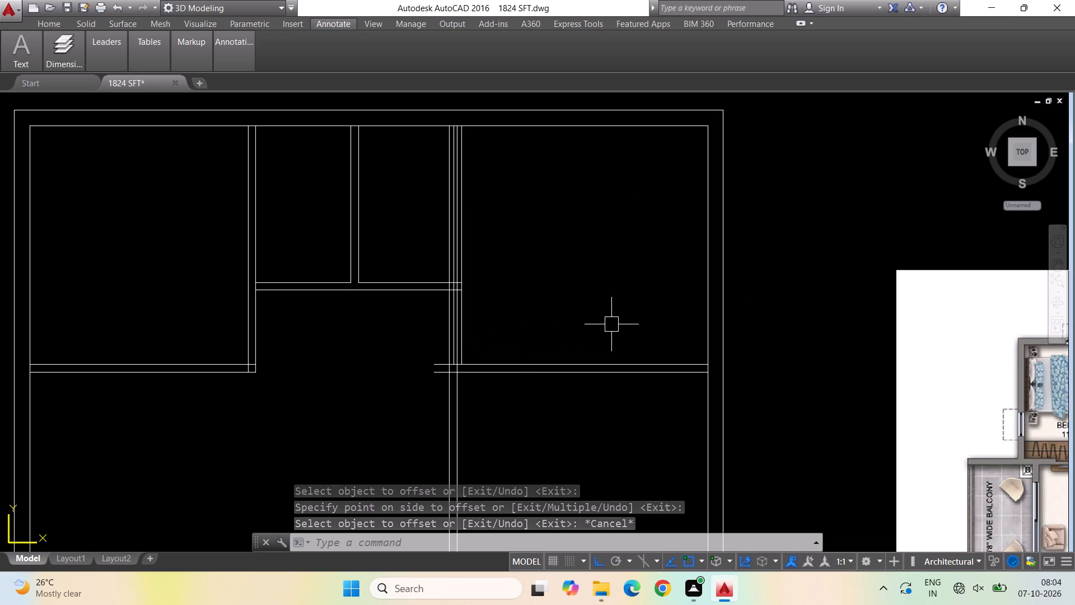
key(Escape)
key(Escape)
text(tr)
key(Return)
key(Return)
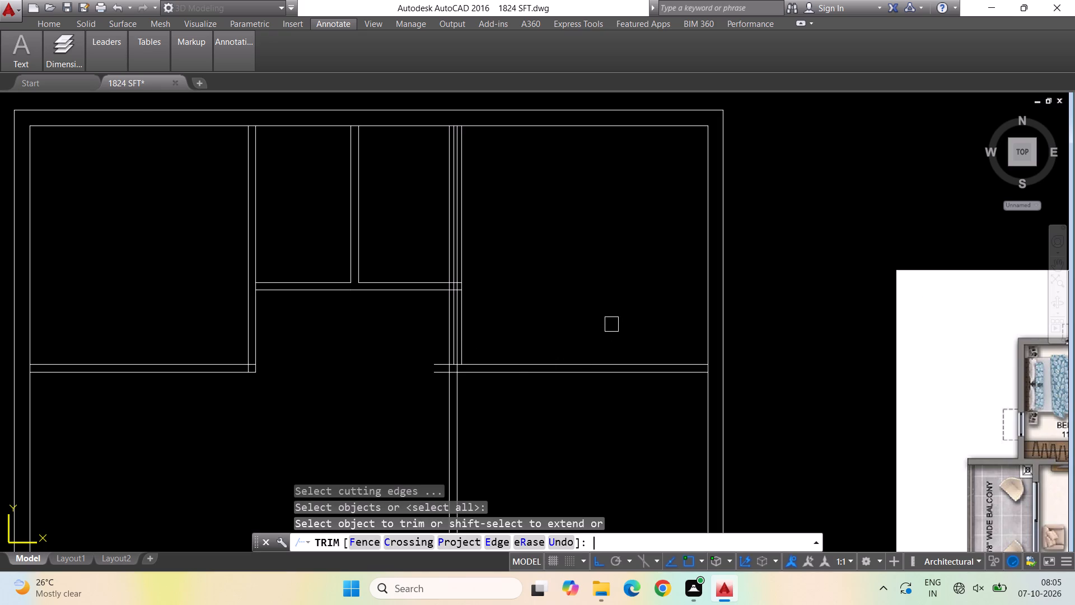
scroll(516, 381, up, 1)
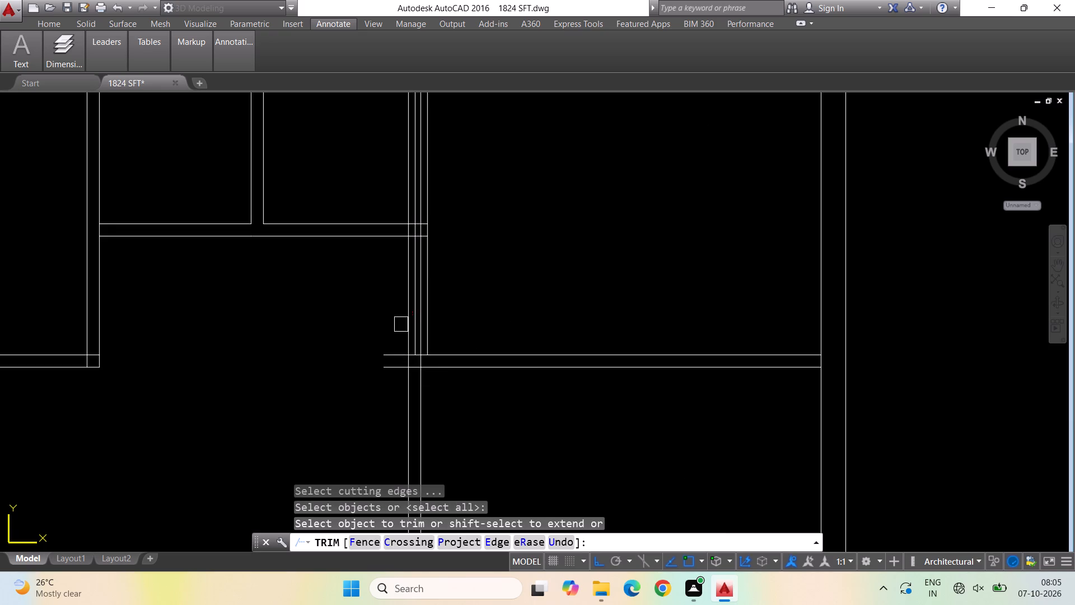
click(402, 323)
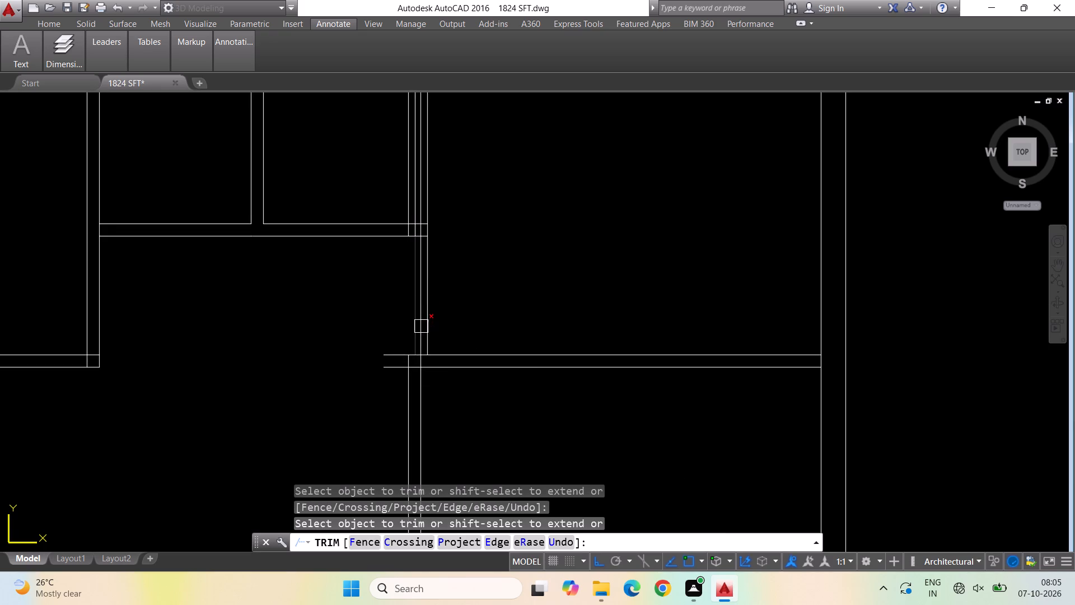
click(402, 203)
scroll(429, 310, up, 1)
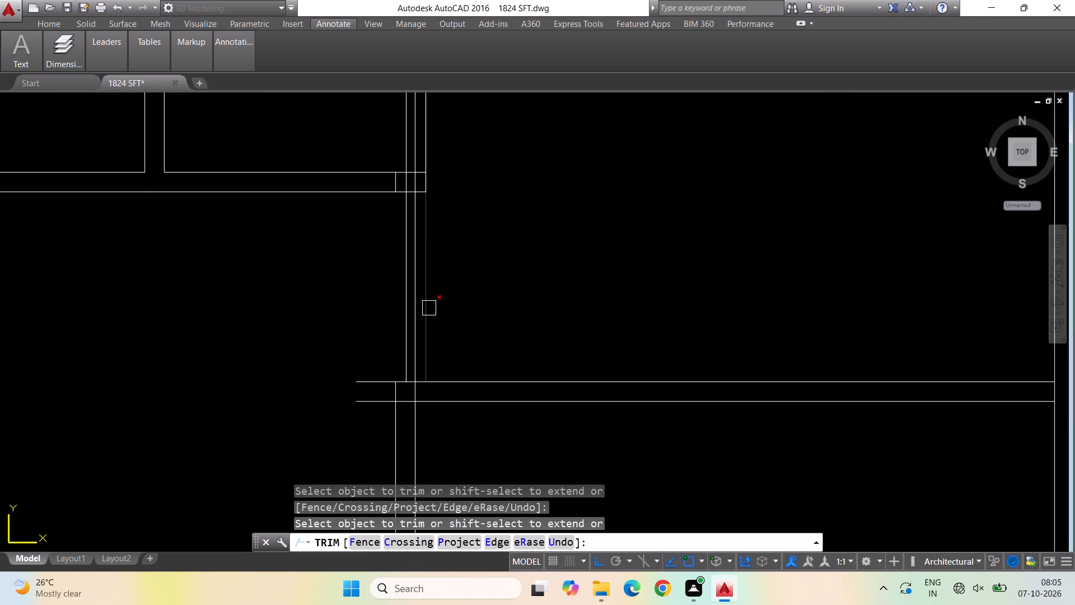
click(418, 141)
click(416, 222)
scroll(493, 284, down, 1)
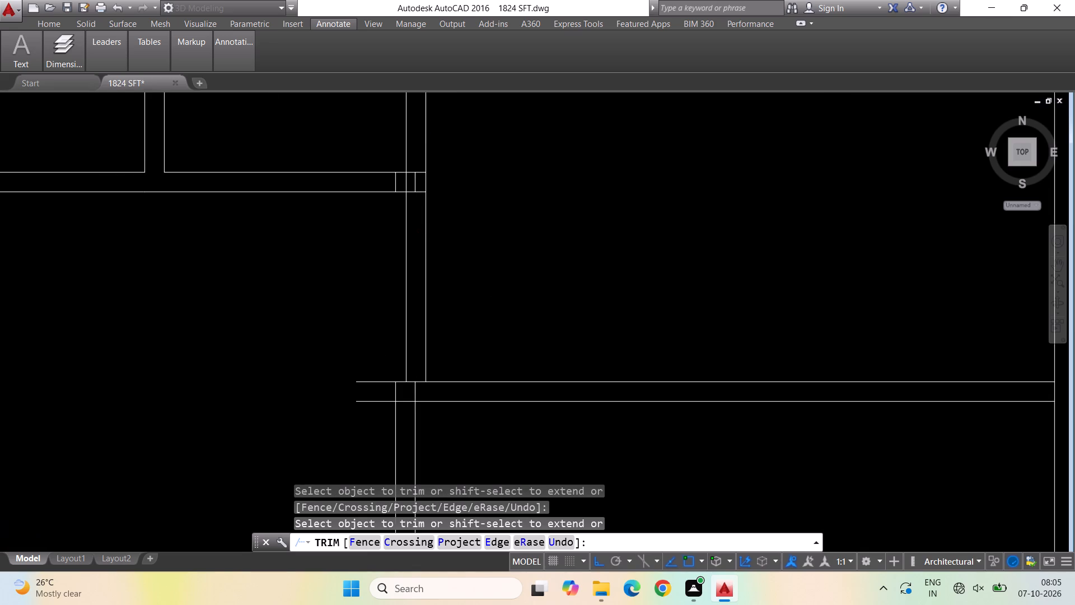
scroll(493, 284, down, 2)
key(Escape)
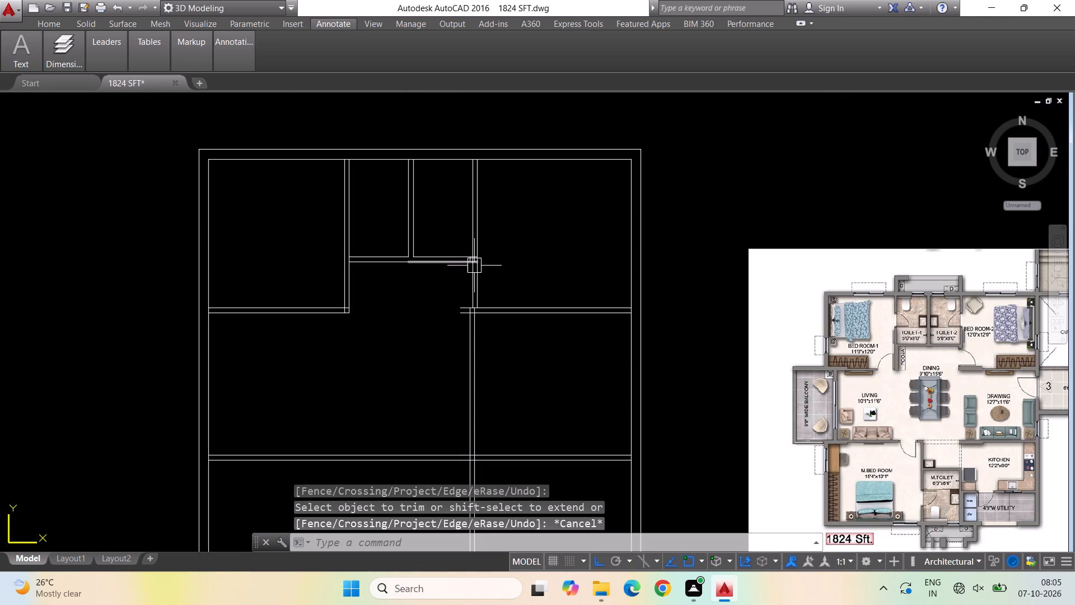
Delete the two short leftover line pieces inside the toilets' south partition beside the bedroom 2 wall.
scroll(474, 266, up, 4)
click(438, 225)
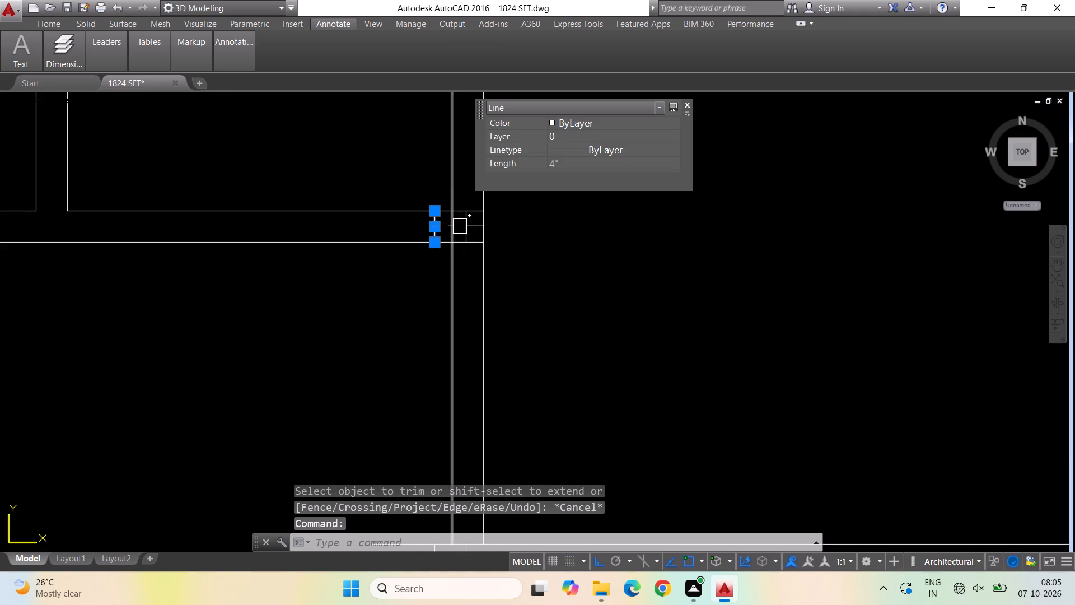
click(462, 227)
key(Delete)
scroll(408, 249, down, 3)
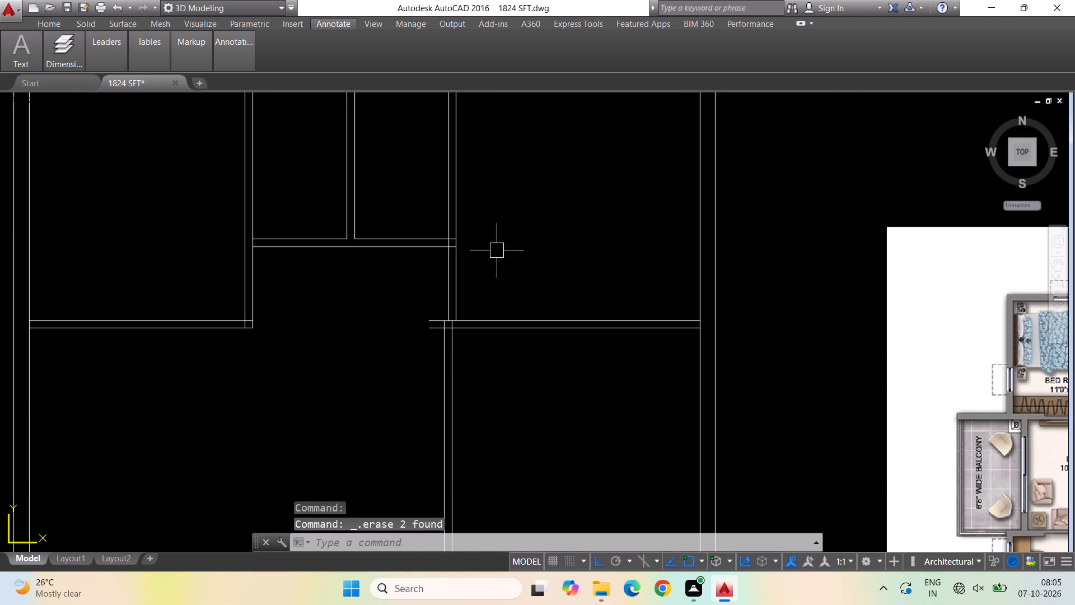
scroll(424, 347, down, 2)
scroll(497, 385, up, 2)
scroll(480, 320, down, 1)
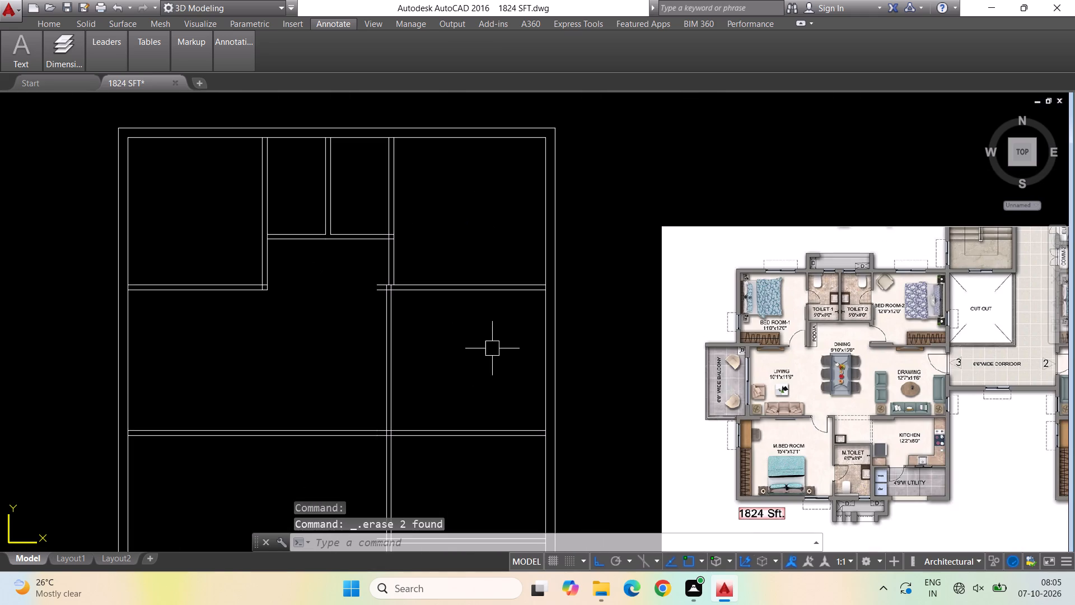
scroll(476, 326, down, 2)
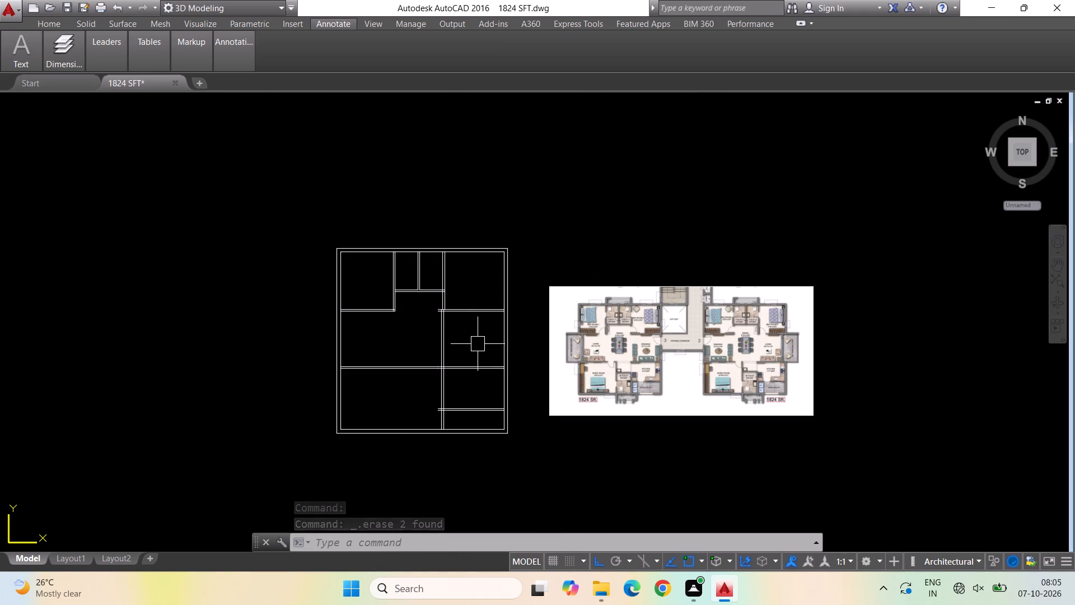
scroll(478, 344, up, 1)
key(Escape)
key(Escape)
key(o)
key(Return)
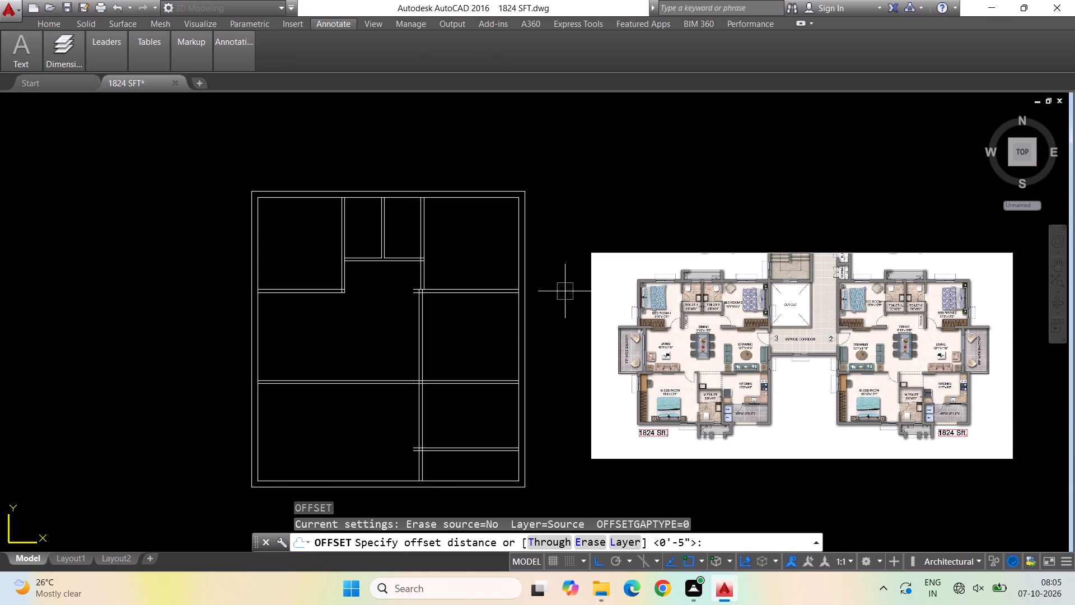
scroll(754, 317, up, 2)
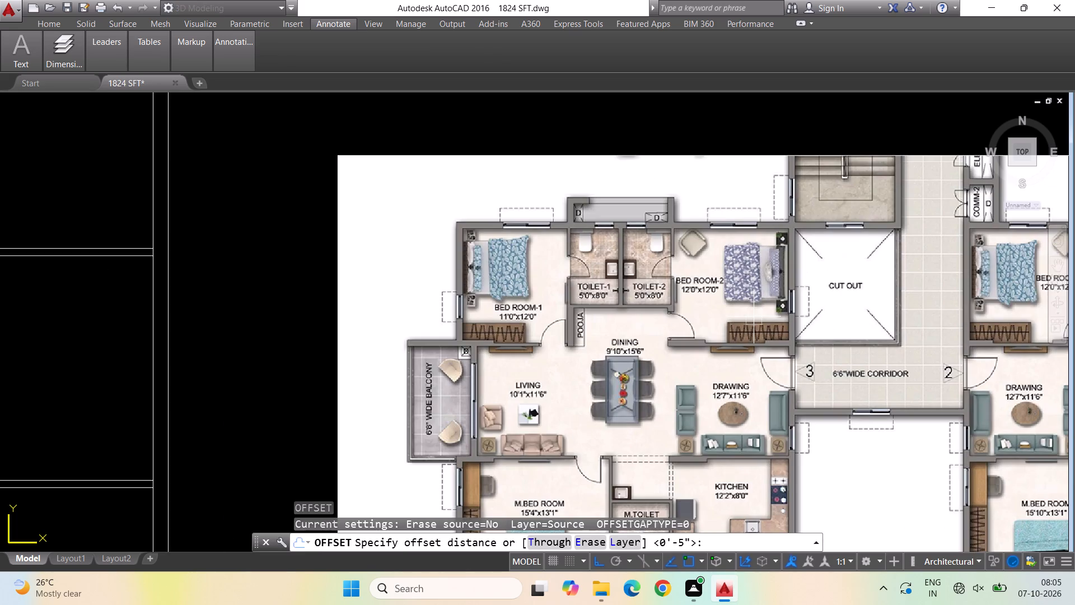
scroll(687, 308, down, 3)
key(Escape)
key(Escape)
Offset the west line of the drawing room's vertical partition 9'10" westward for the dining area's width.
key(o)
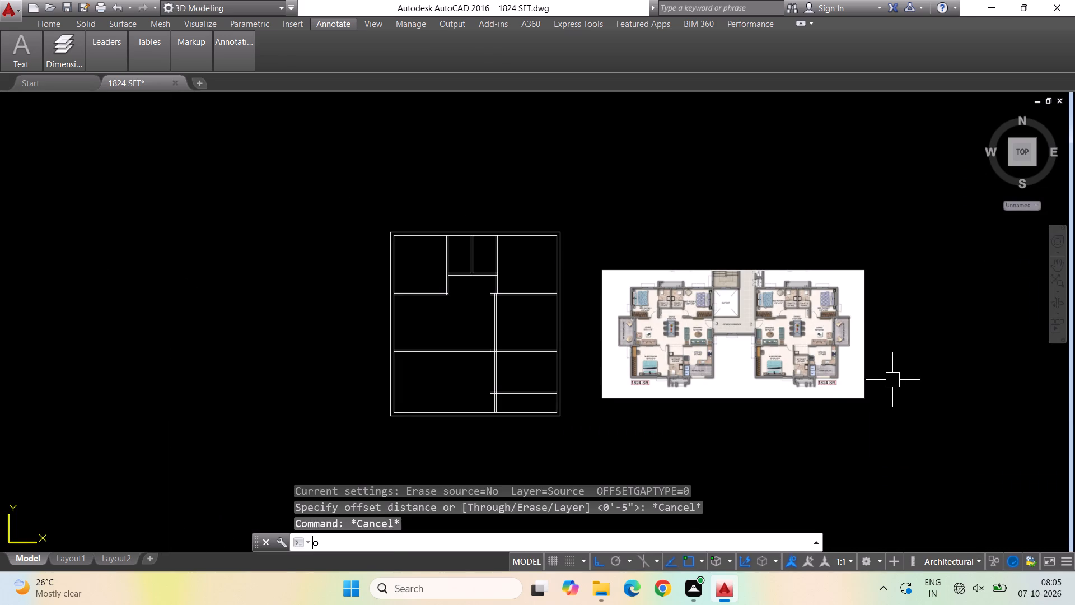
key(Return)
text(9'10")
key(Return)
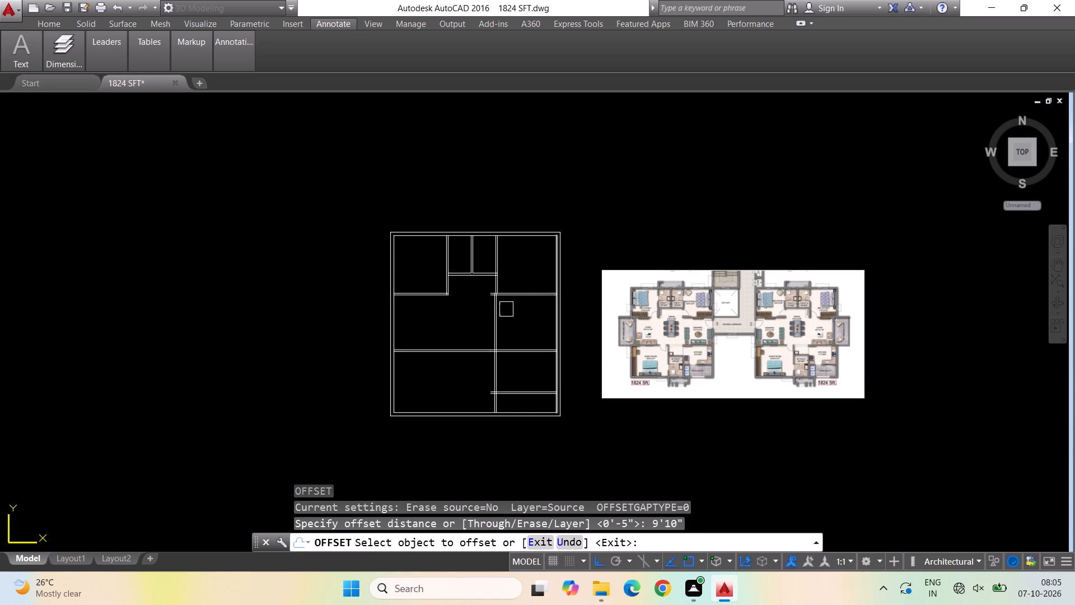
scroll(505, 313, up, 2)
click(471, 317)
click(415, 318)
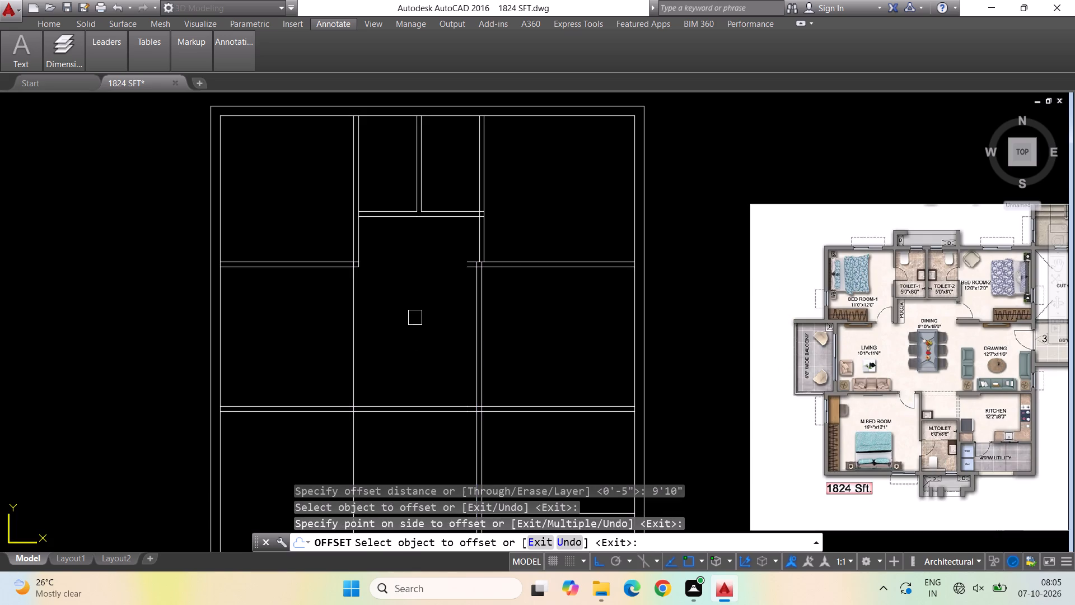
key(space)
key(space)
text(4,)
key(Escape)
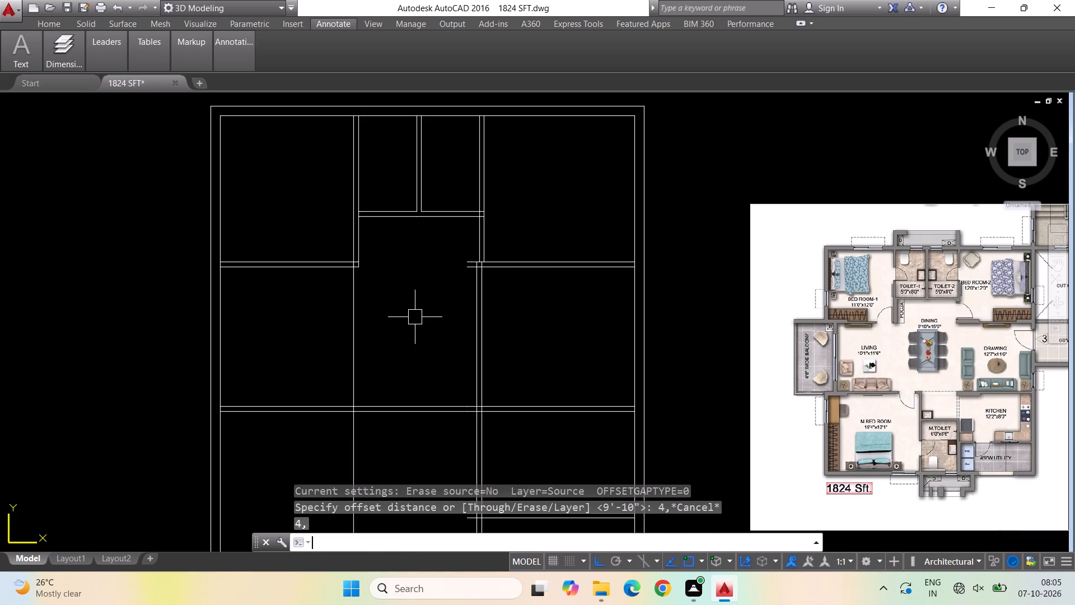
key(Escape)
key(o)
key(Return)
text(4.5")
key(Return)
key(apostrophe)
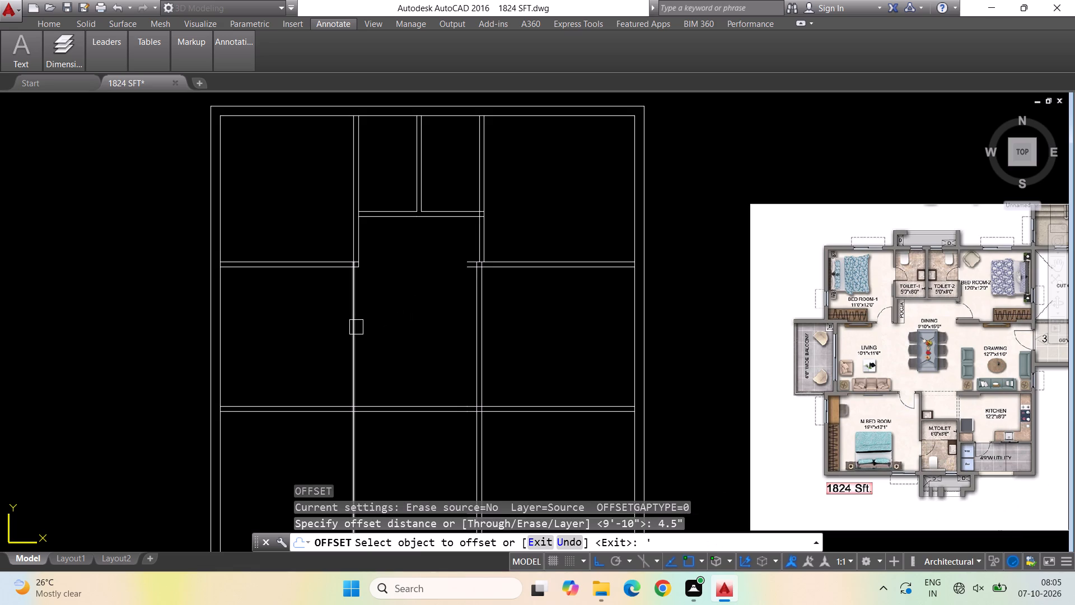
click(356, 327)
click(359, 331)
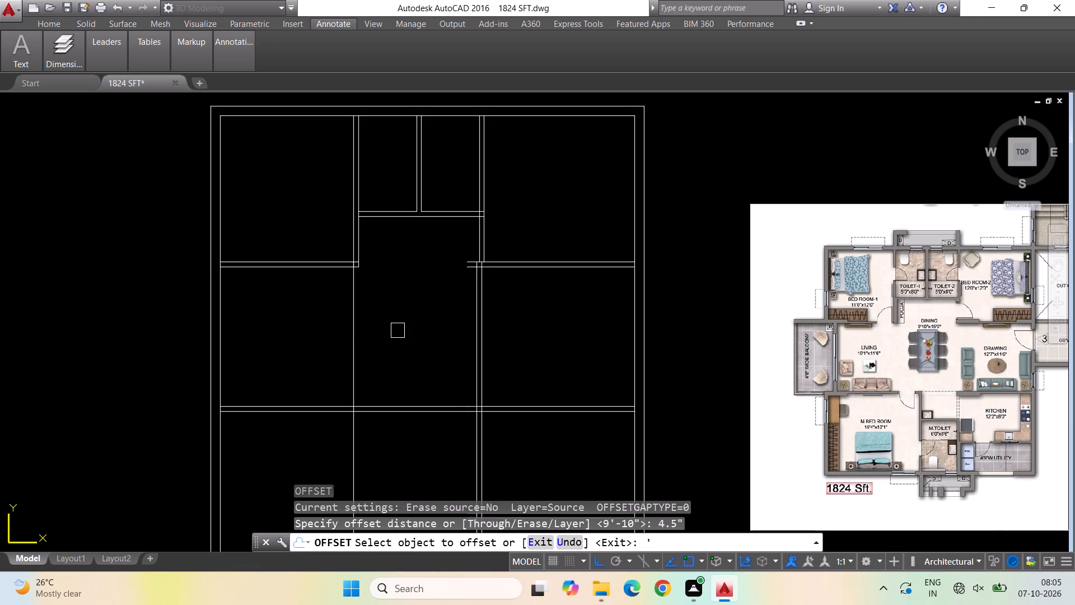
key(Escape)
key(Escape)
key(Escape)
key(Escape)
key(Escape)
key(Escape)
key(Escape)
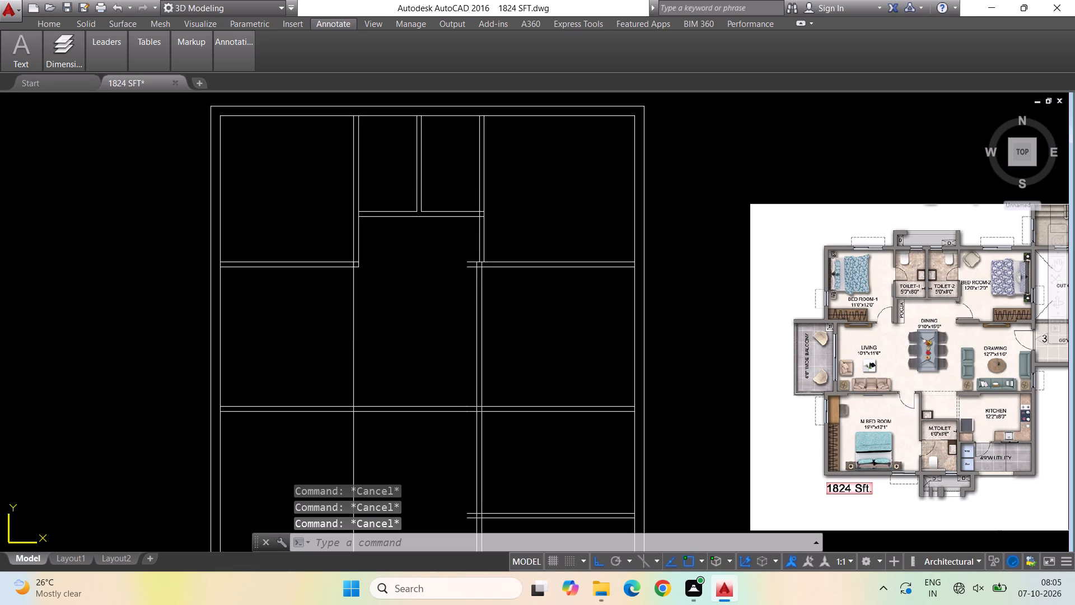
Offset the new vertical line between living and dining 4.5" eastward to form the partition's thickness.
key(o)
key(Return)
text(4.5")
key(Return)
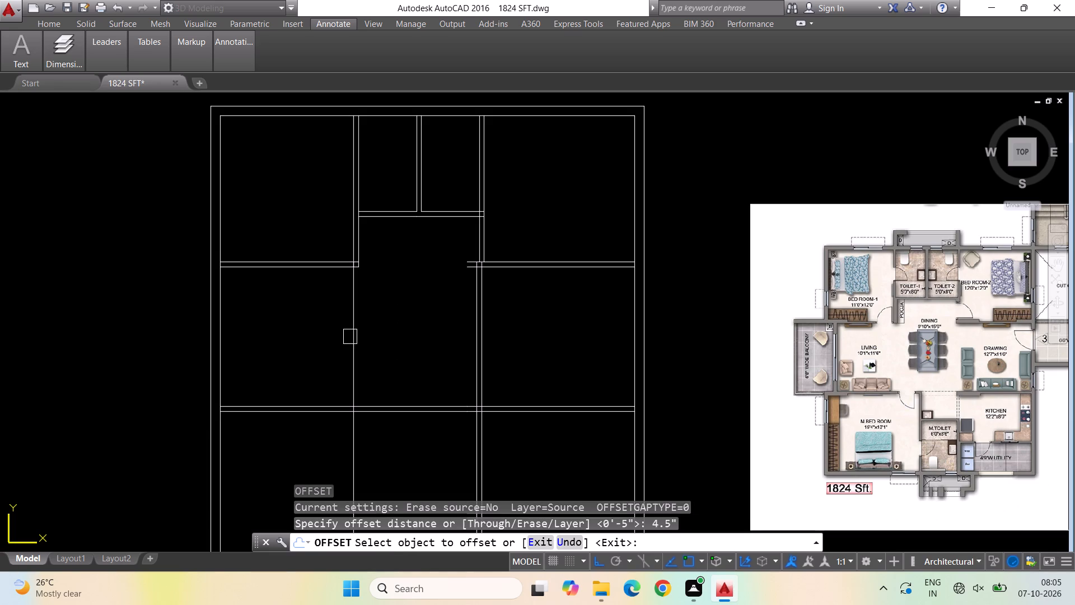
click(352, 337)
click(374, 339)
key(Escape)
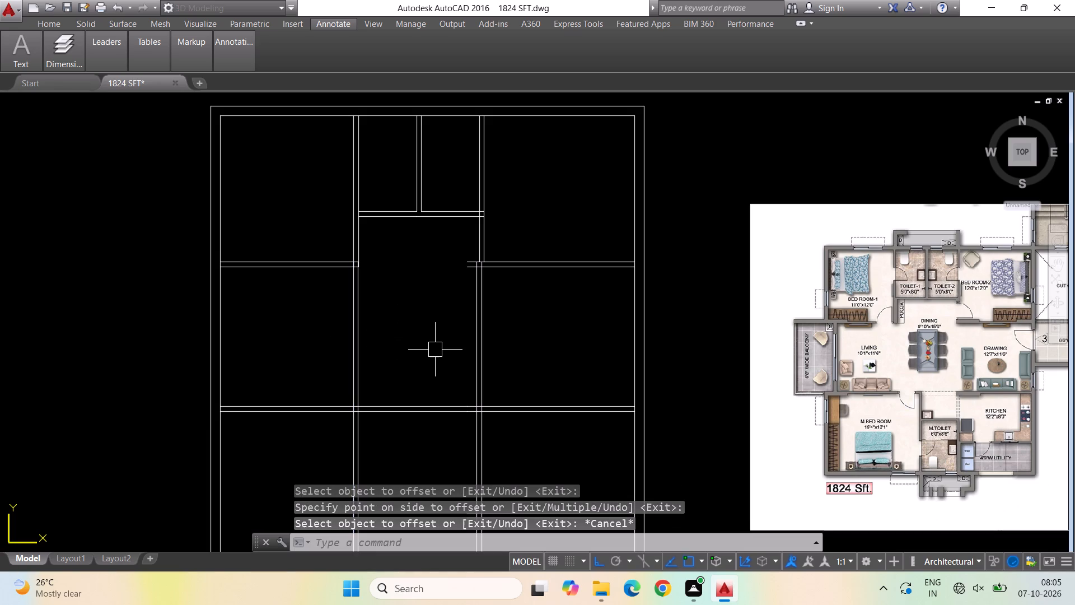
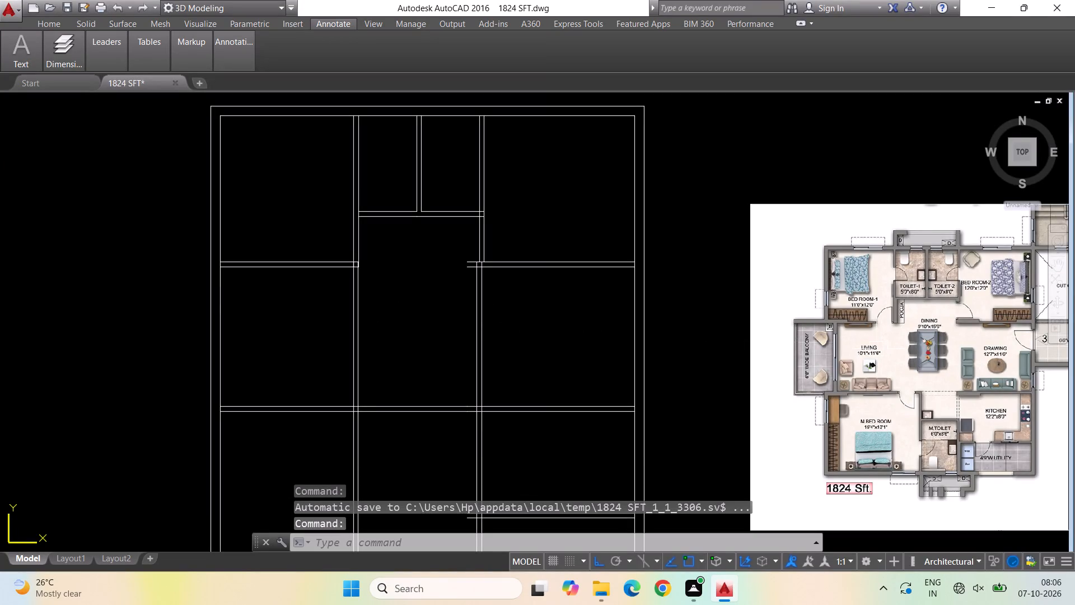
Offset the west line of the partition between living and dining 10' westward for the living room's width.
key(Escape)
key(Escape)
key(Escape)
key(o)
key(Return)
text(10')
key(Return)
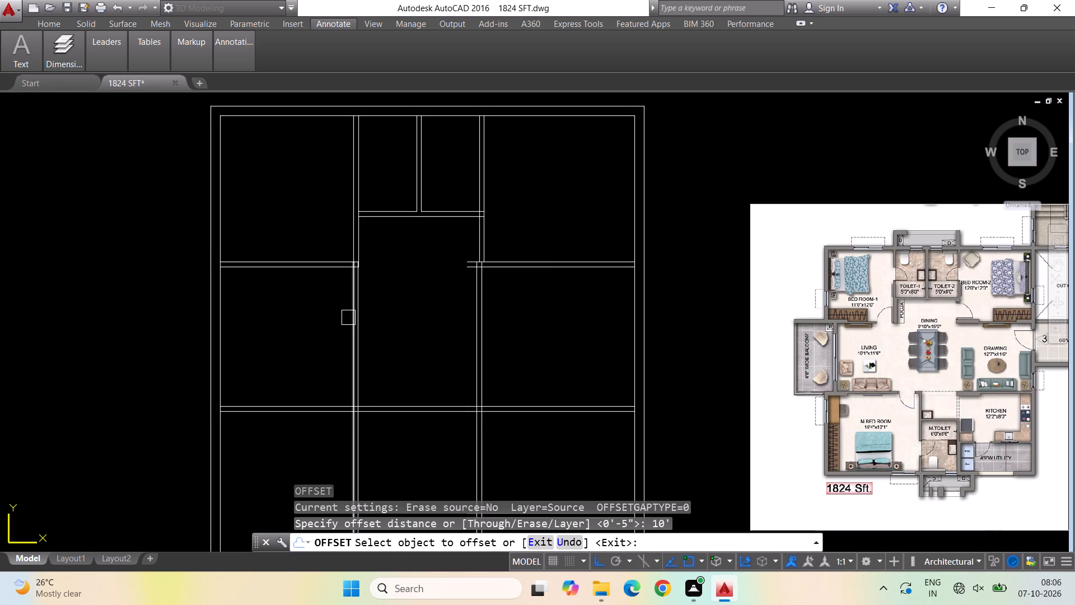
click(348, 318)
click(307, 319)
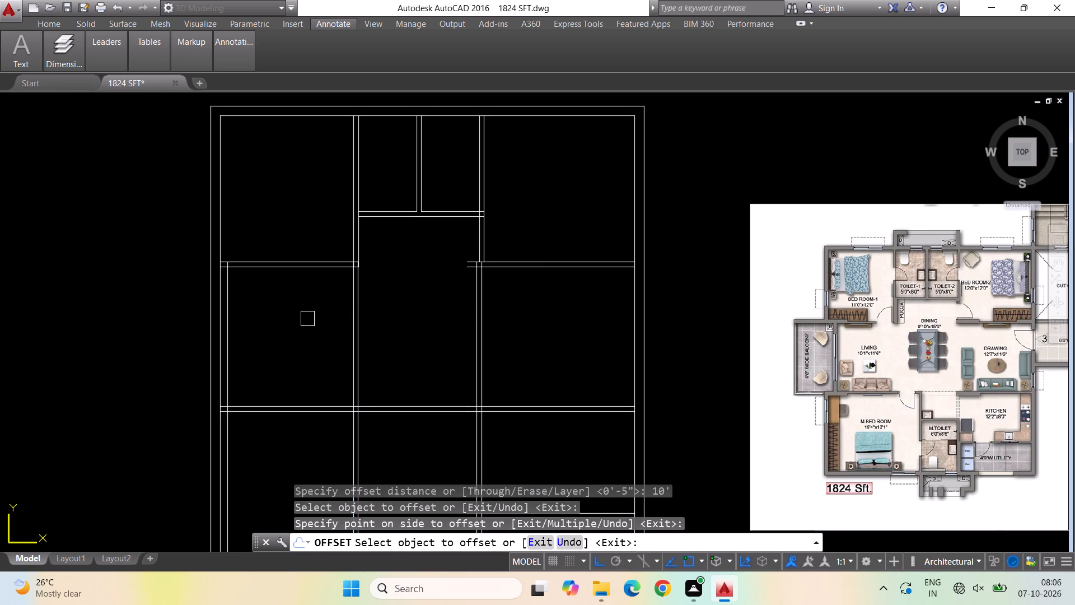
key(space)
key(space)
key(Escape)
key(Escape)
Offset the new vertical line at the living room's west side 4.5" eastward to form the wall's thickness.
key(o)
key(Return)
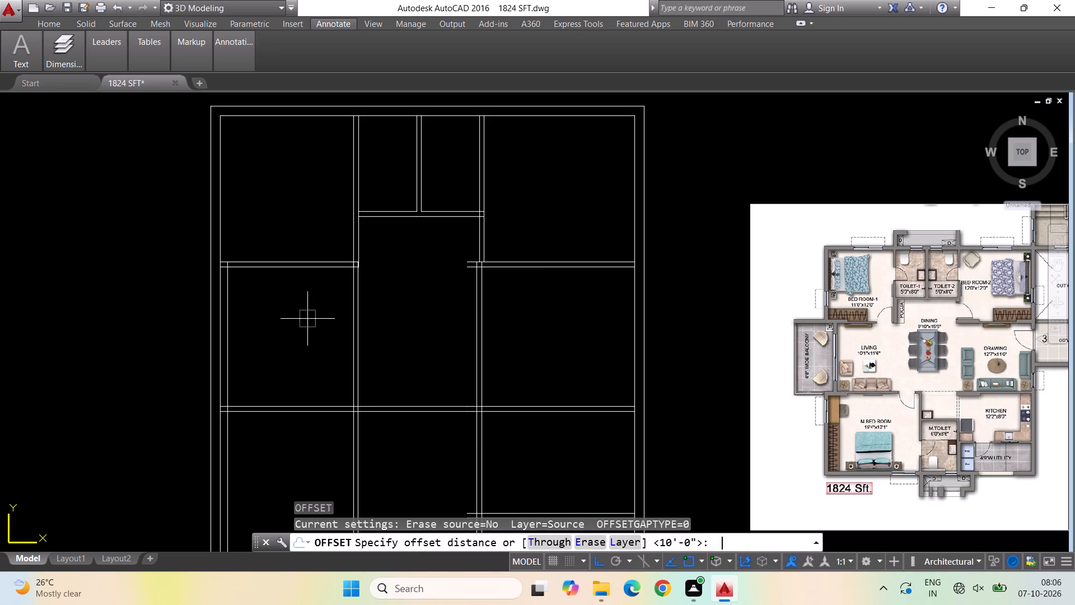
text(4.5")
key(Return)
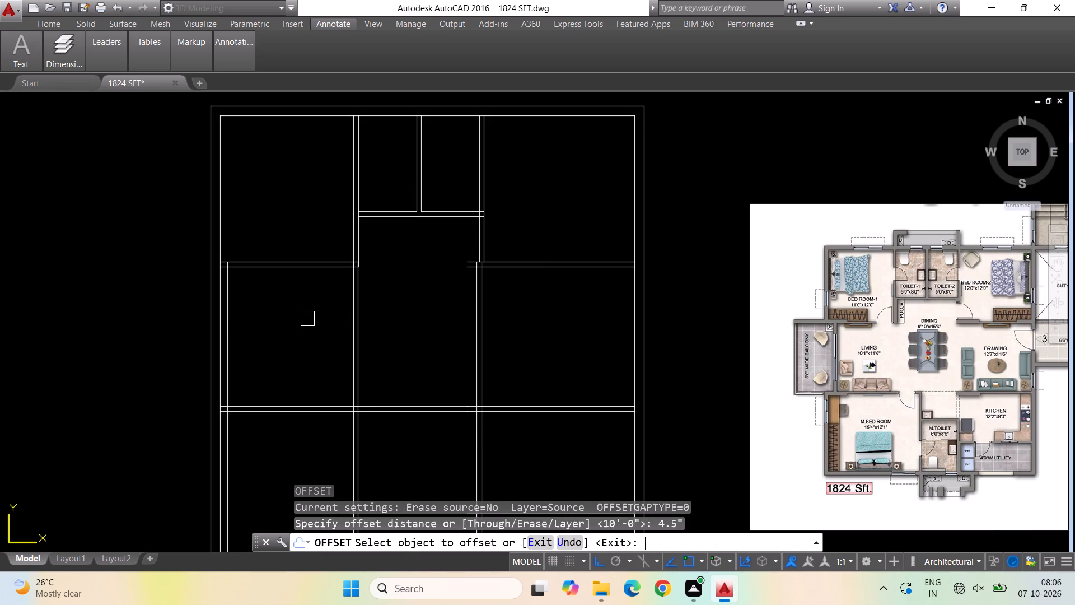
click(232, 322)
click(290, 325)
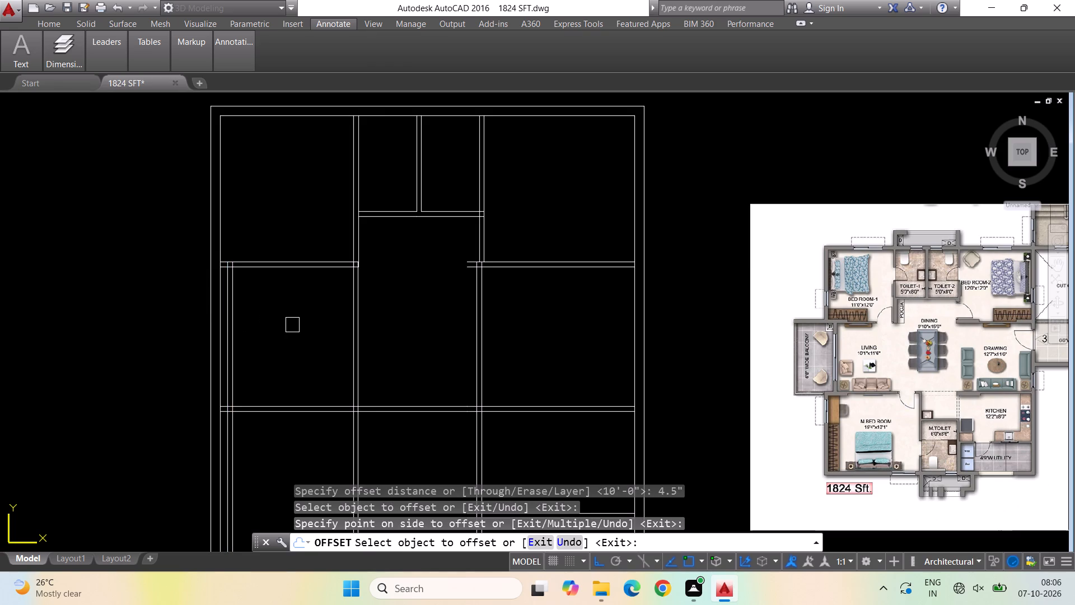
key(Escape)
key(Escape)
key(Escape)
key(Escape)
Trim both lines of the living room's new west wall south of the master bedroom's north partition.
text(tr)
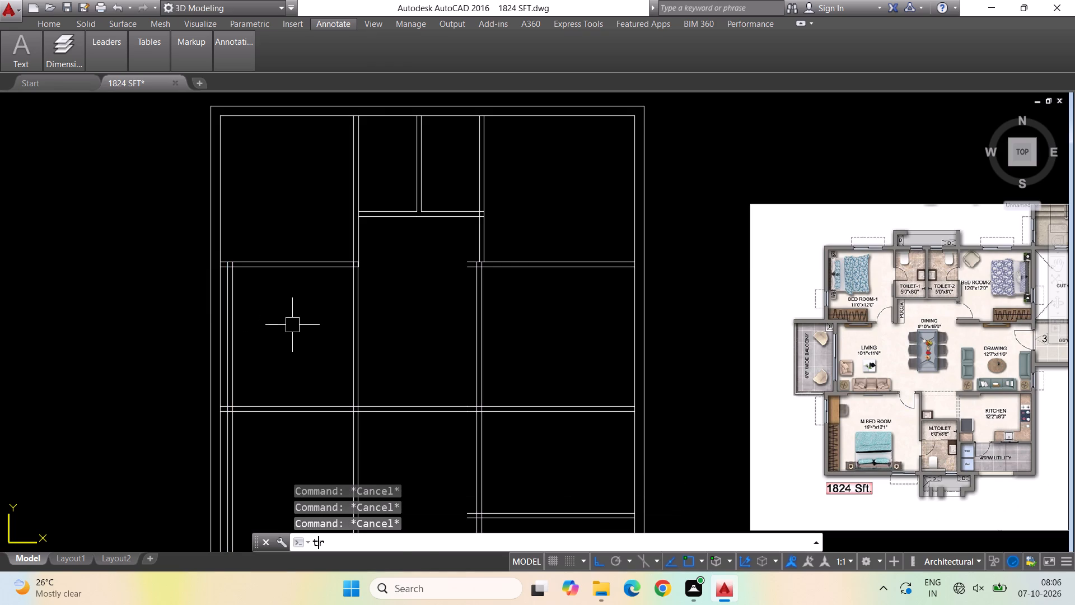
key(Return)
key(Return)
click(240, 452)
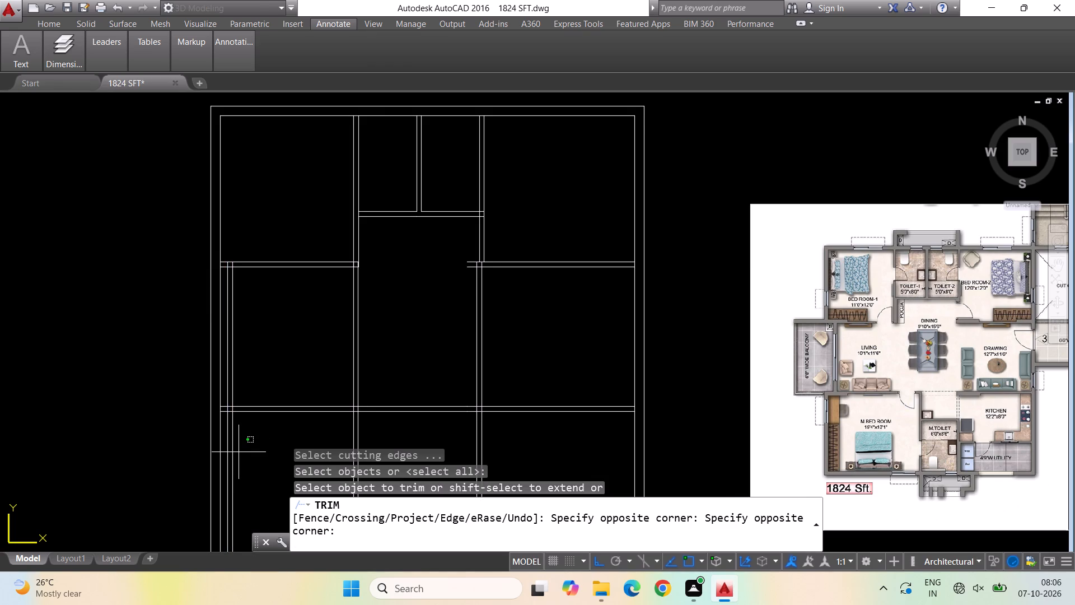
click(231, 450)
click(229, 450)
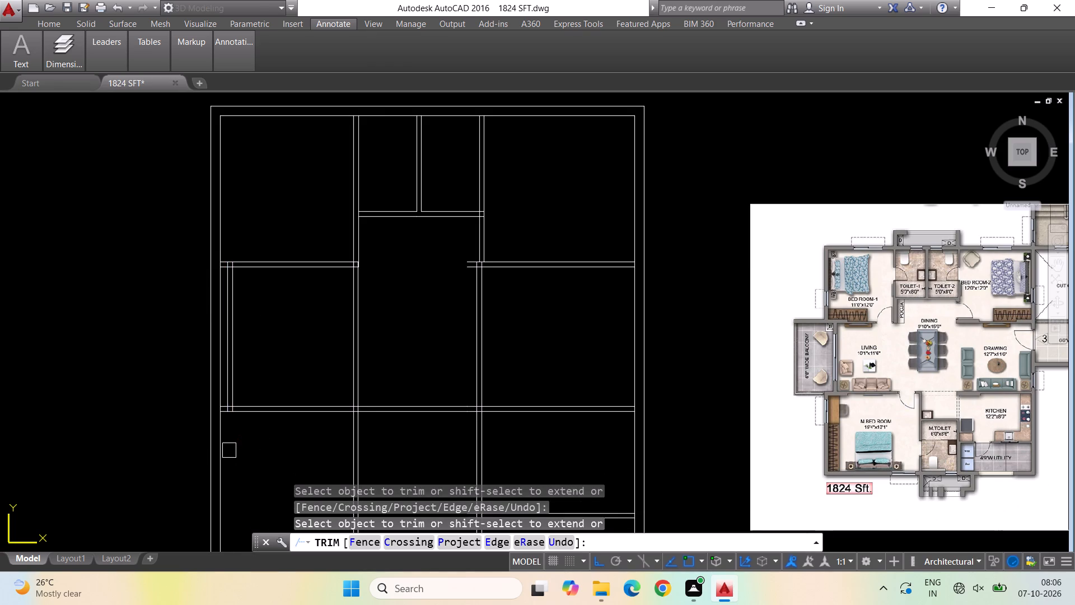
Trim the two line stubs of bedroom 2's south partition that project westward into the dining area.
click(465, 259)
click(465, 266)
Trim the leftover living-dining partition line inside bedroom 1's south partition at its east corner.
scroll(370, 272, up, 4)
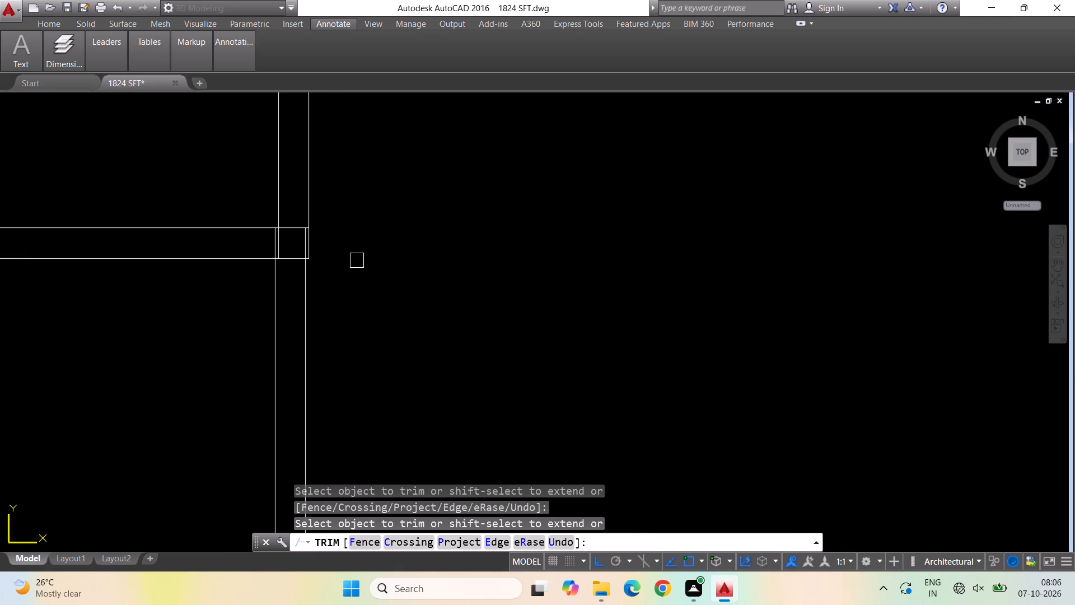
scroll(348, 267, down, 3)
scroll(339, 280, up, 3)
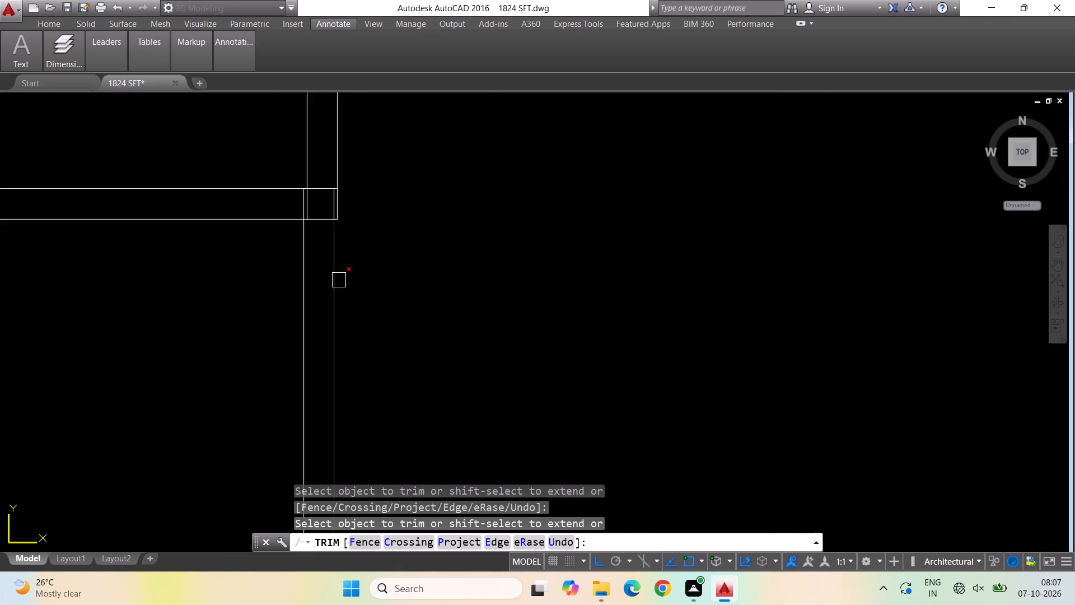
click(297, 204)
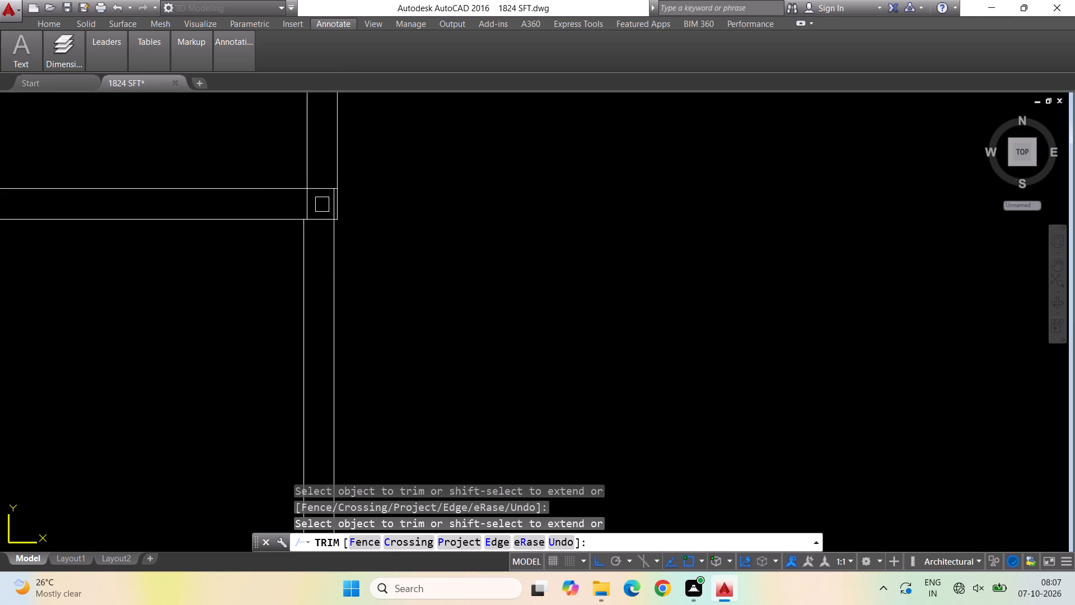
click(327, 204)
scroll(389, 265, down, 3)
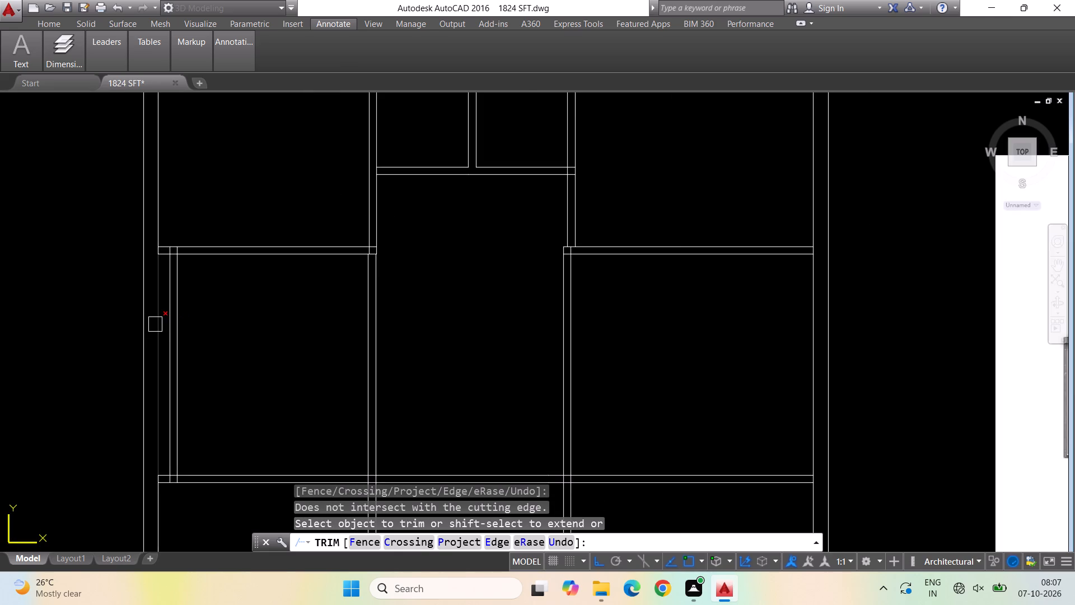
scroll(148, 324, down, 2)
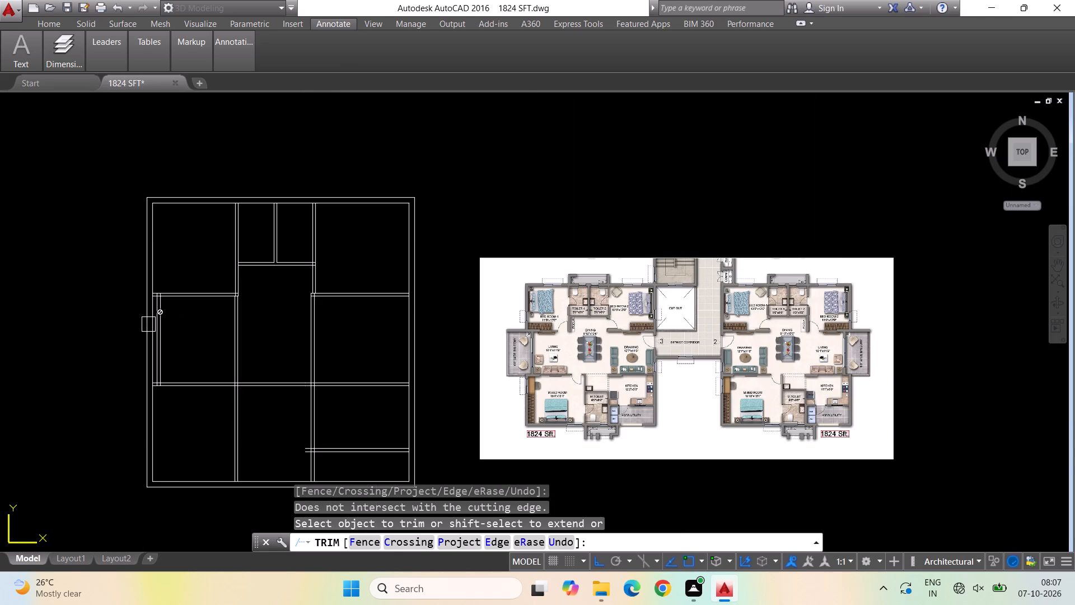
scroll(148, 324, up, 1)
key(Escape)
key(Escape)
Extend both lines of bedroom 1's south partition and of the master bedroom's north partition westward to the outer wall's outer line.
text(ex)
key(space)
key(space)
click(188, 278)
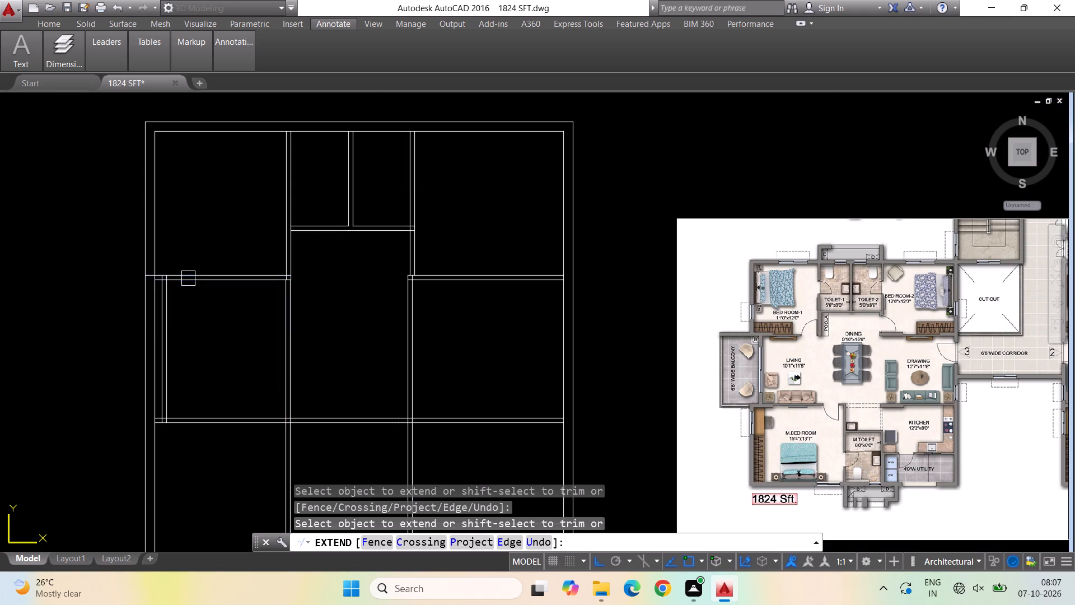
click(190, 286)
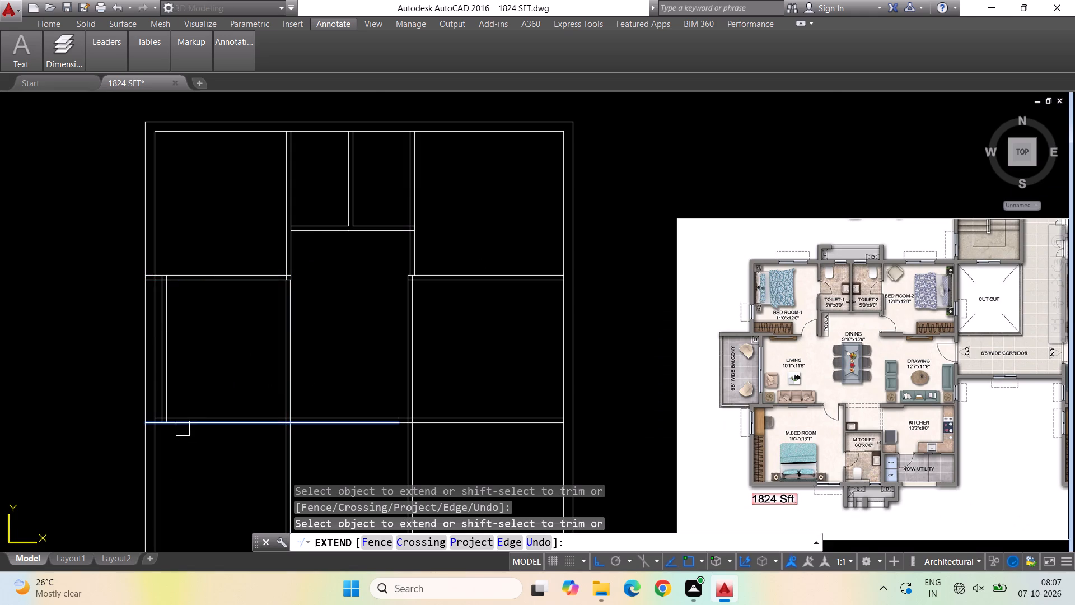
click(182, 427)
click(185, 420)
key(Escape)
key(Escape)
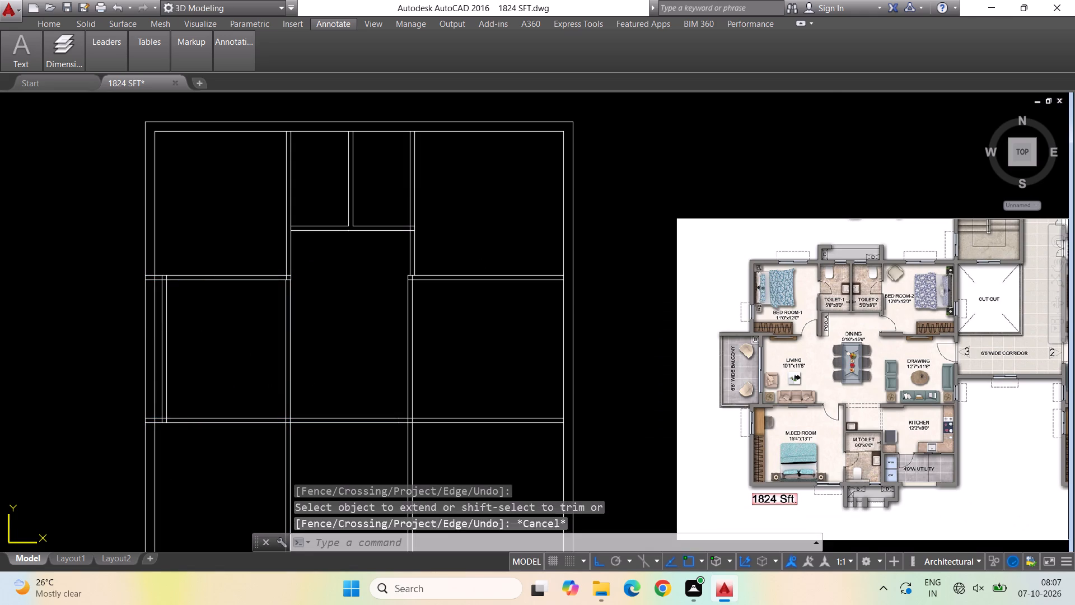
Trim away both lines of the west outer wall alongside the living room, between bedroom 1 and the master bedroom.
key(Escape)
text(tr)
key(Return)
key(Return)
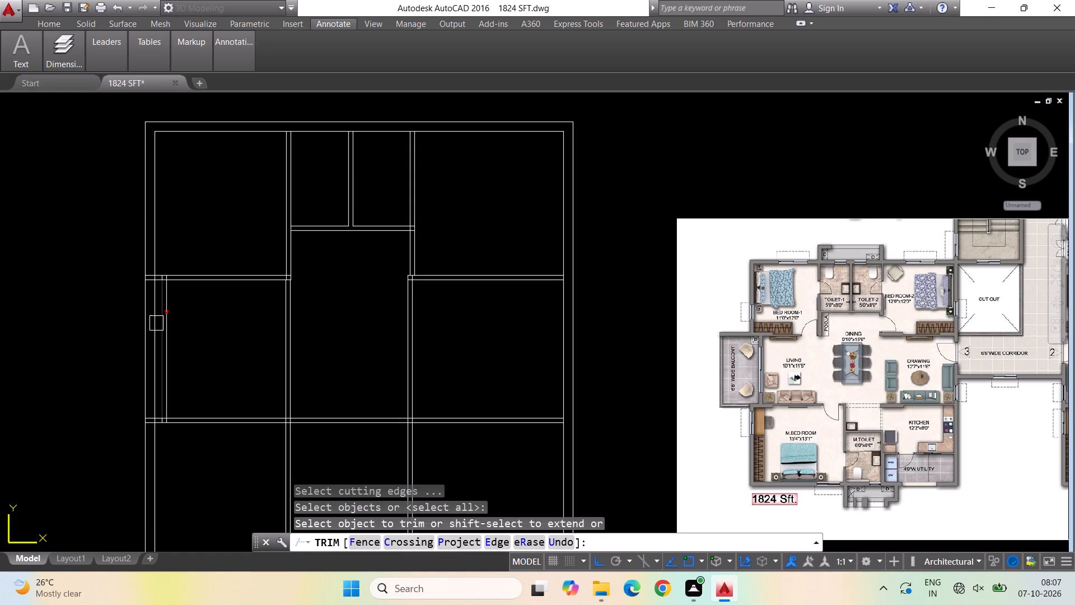
click(147, 320)
click(148, 319)
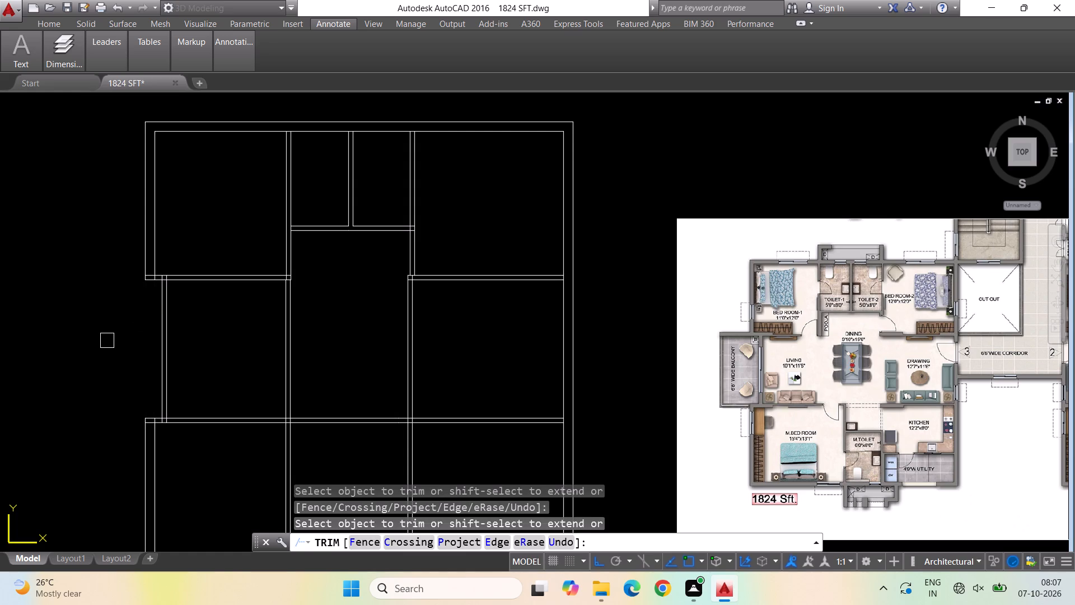
key(Escape)
Delete the two horizontal partition lines between the kitchen and the utility.
scroll(115, 341, down, 1)
scroll(380, 285, down, 1)
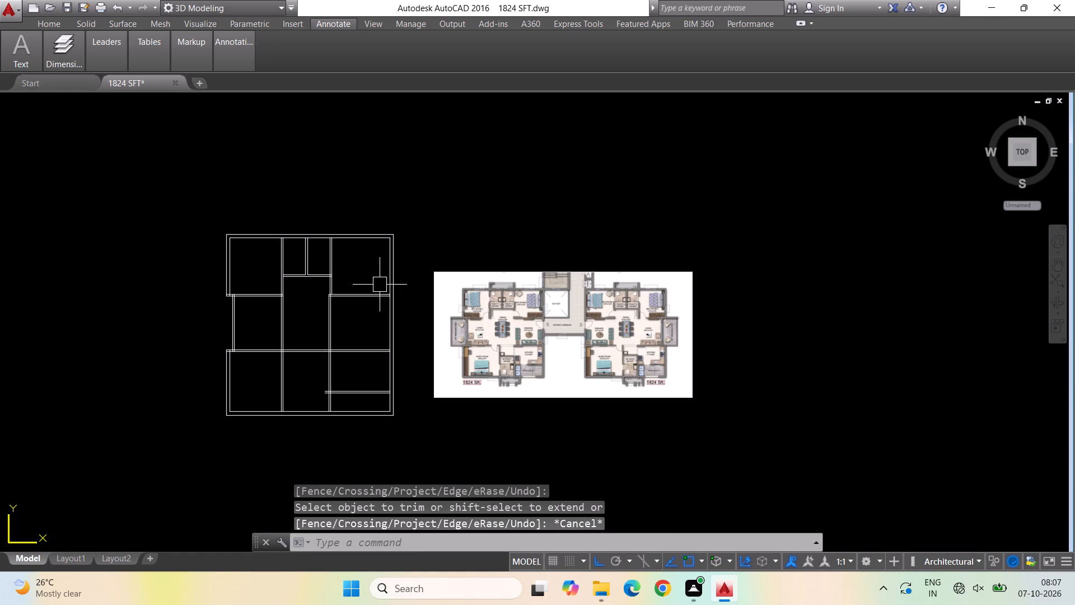
scroll(344, 403, up, 1)
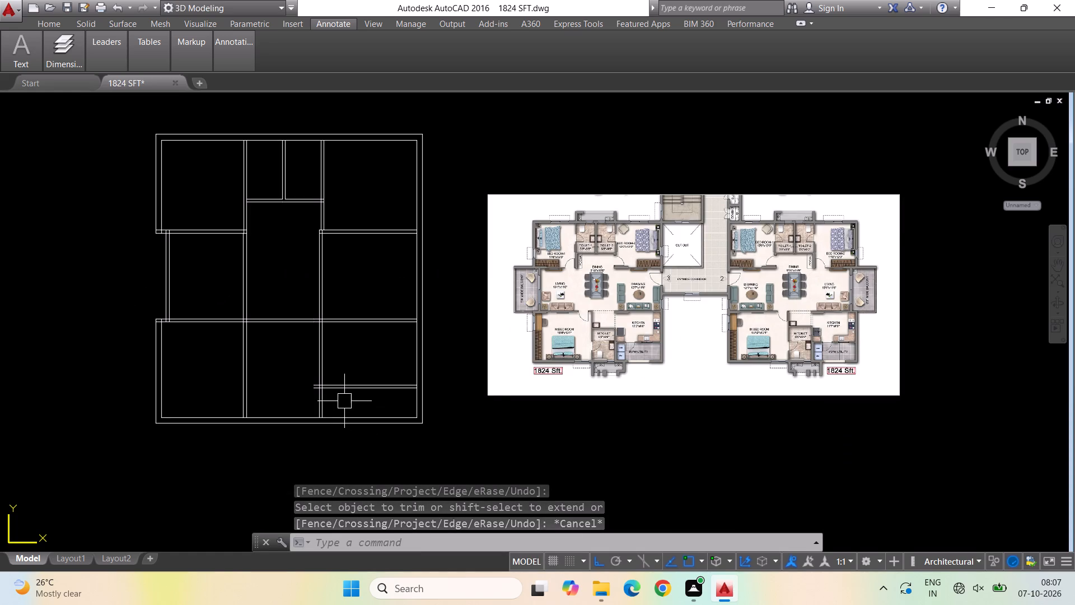
scroll(656, 328, up, 1)
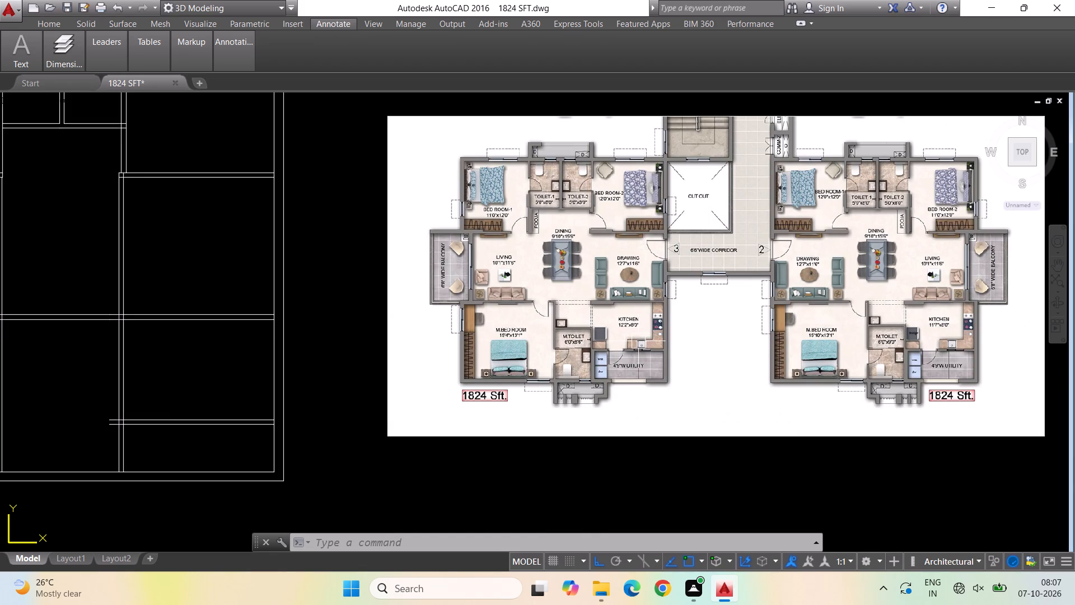
click(220, 446)
click(199, 417)
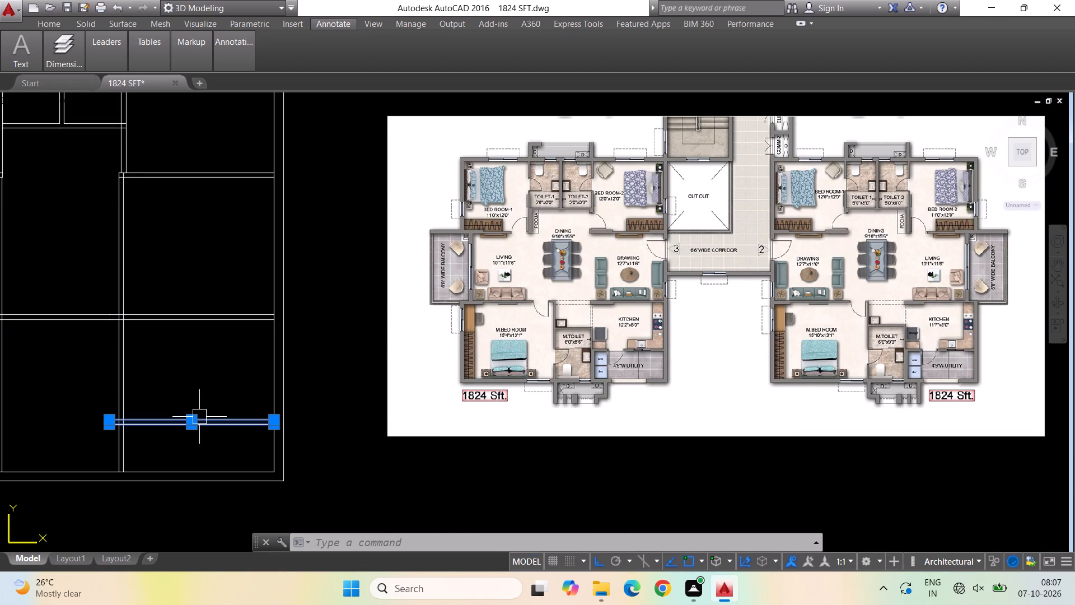
key(Delete)
Trim away both lines of the living-dining partition south of the master bedroom's north partition.
scroll(344, 392, down, 1)
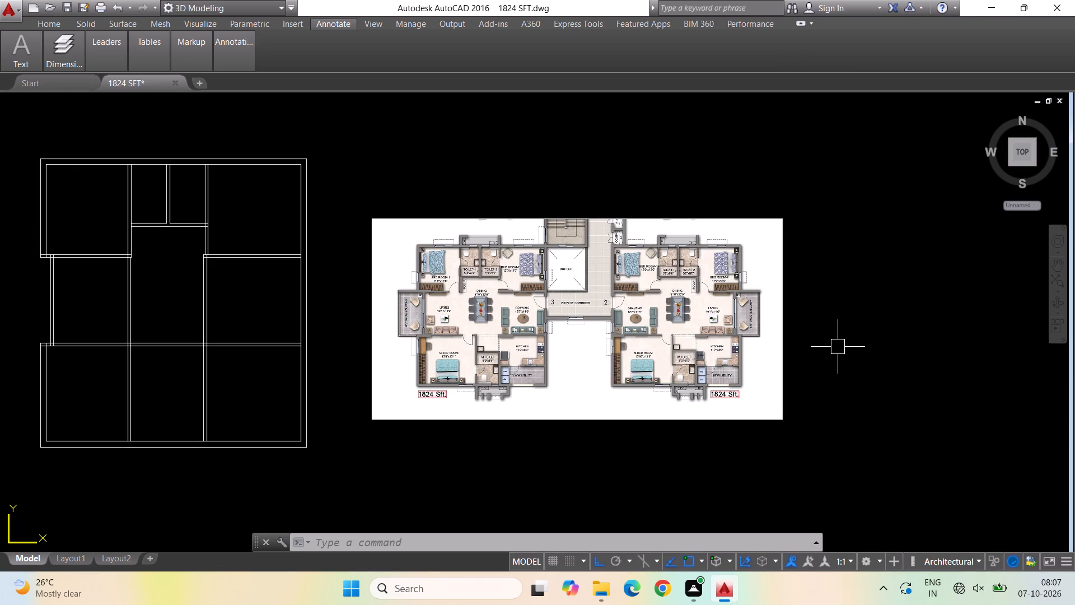
scroll(838, 347, down, 1)
scroll(645, 366, up, 1)
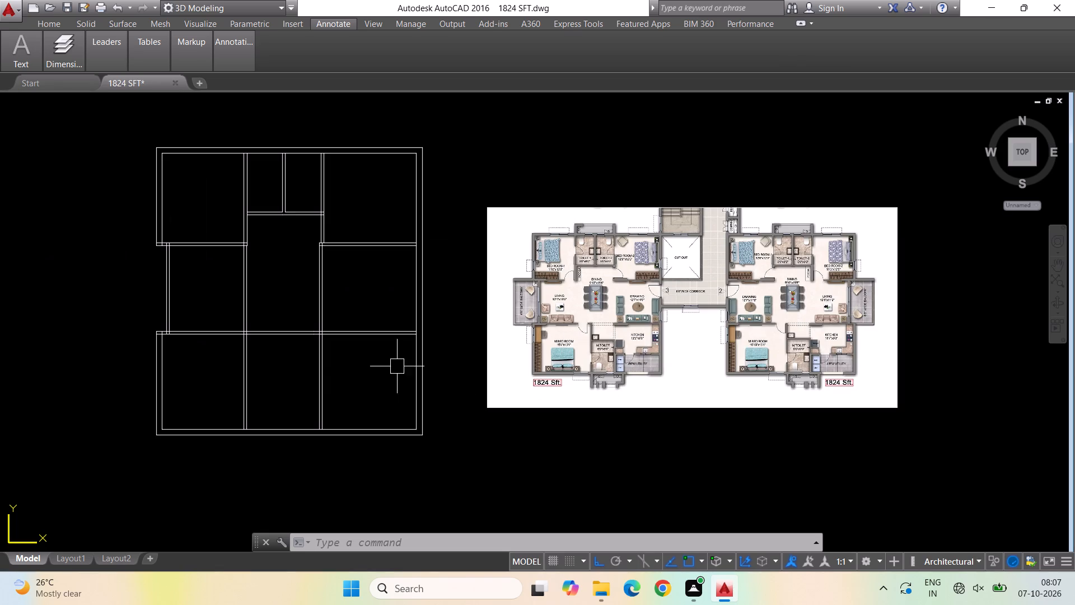
scroll(242, 375, up, 1)
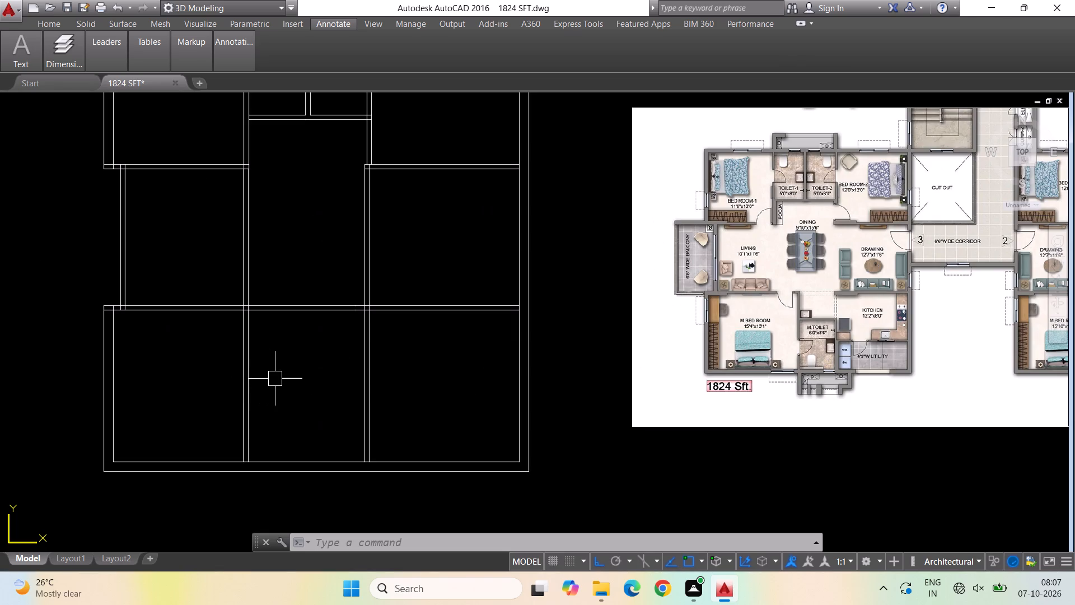
key(Escape)
key(Escape)
text(tr)
key(Return)
key(Return)
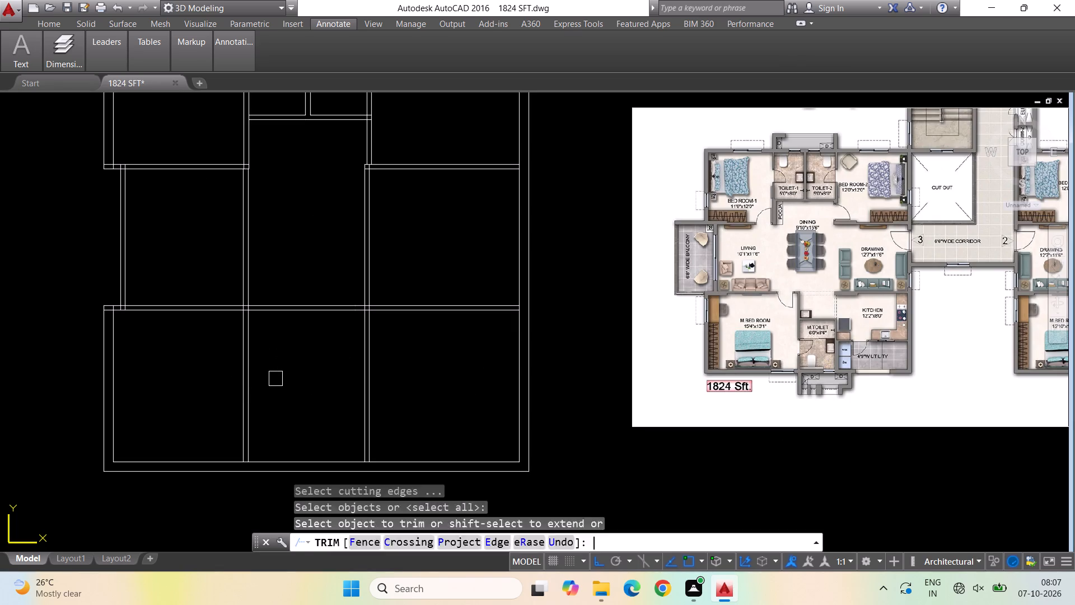
click(285, 405)
click(221, 379)
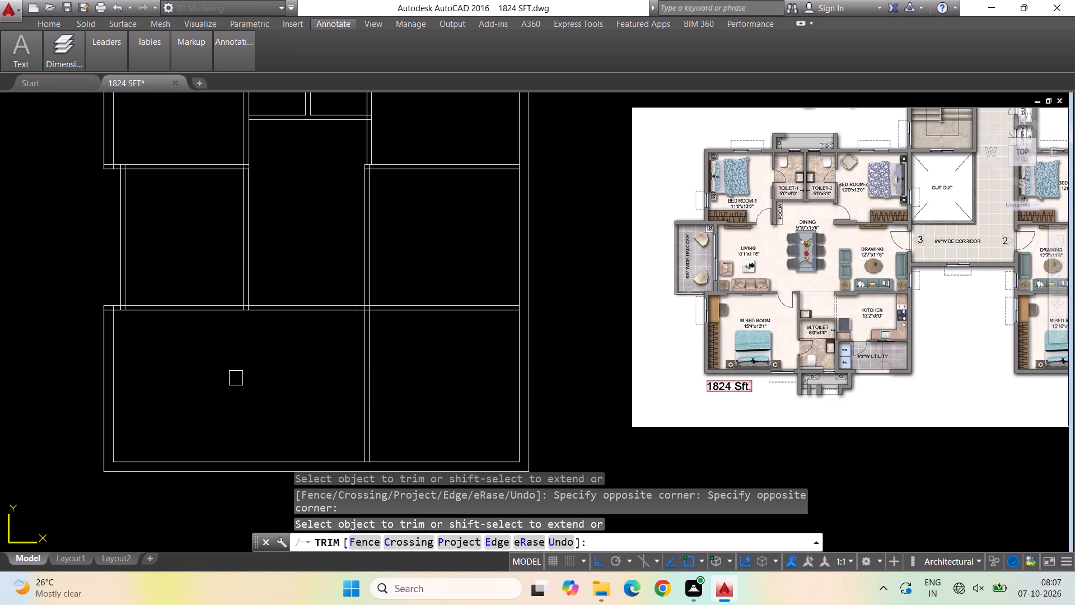
key(Escape)
key(Escape)
key(Escape)
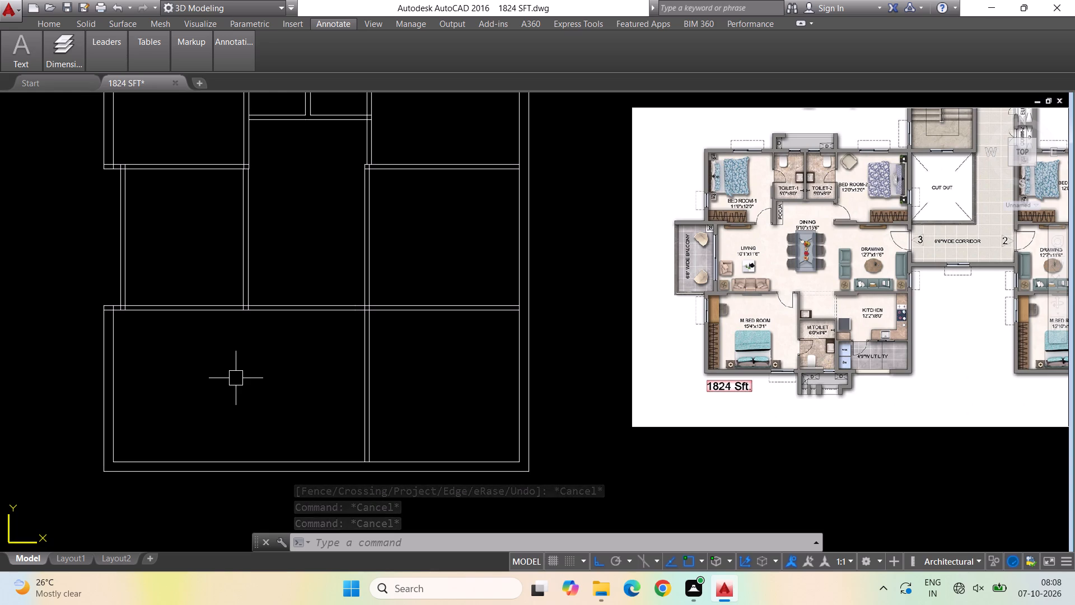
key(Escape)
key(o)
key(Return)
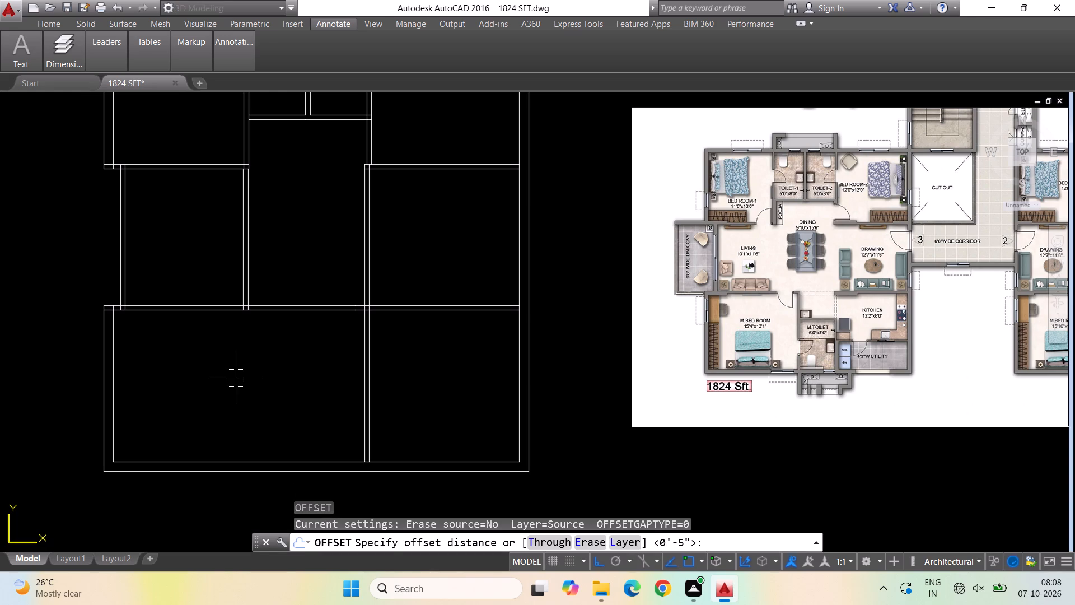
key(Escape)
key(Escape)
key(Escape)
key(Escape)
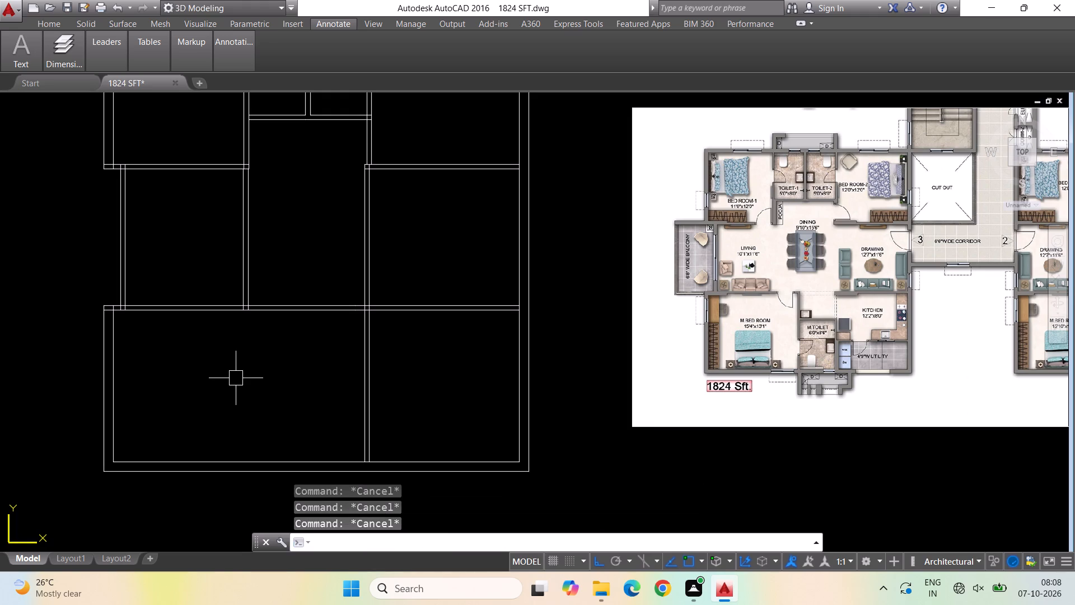
Offset the lower line of the kitchen's north partition 8' south, and offset that copy 4.5" north to form the kitchen-utility partition.
key(o)
key(Return)
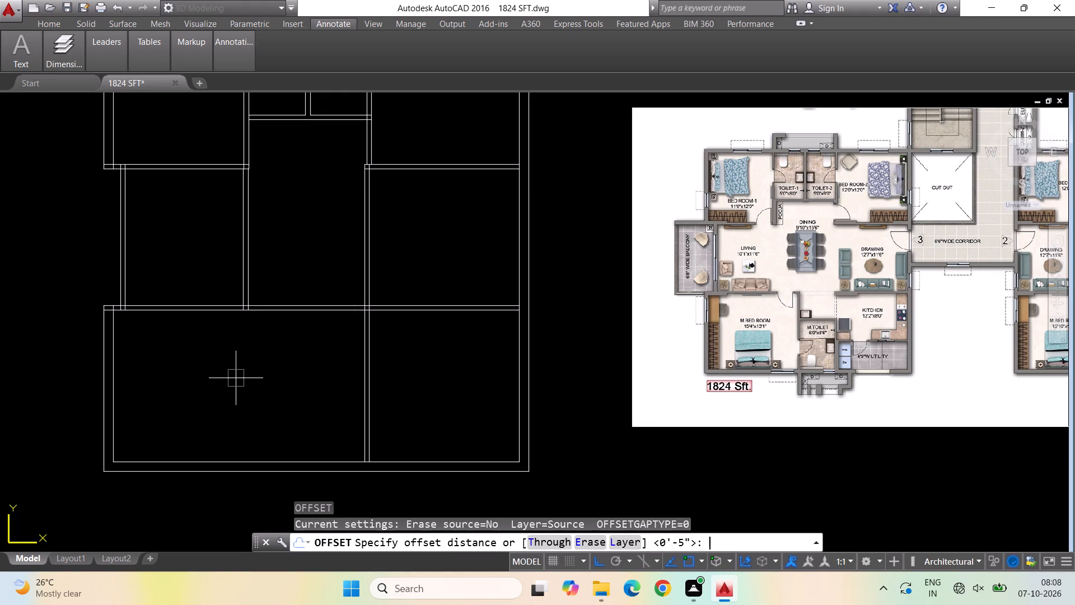
text(8')
key(Return)
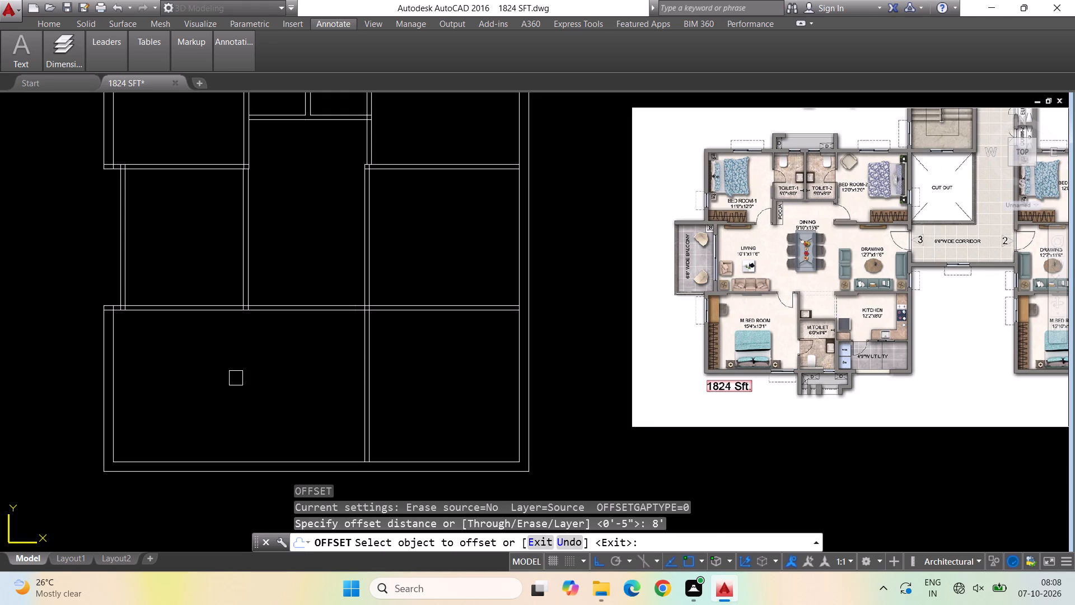
click(412, 315)
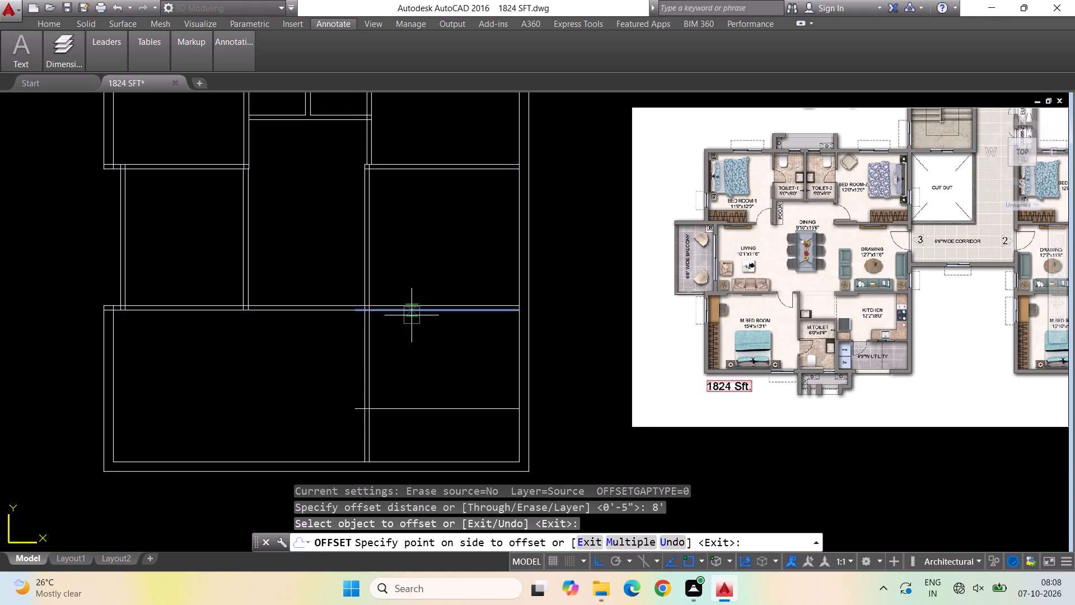
click(415, 372)
key(space)
key(space)
text(4.5")
key(Return)
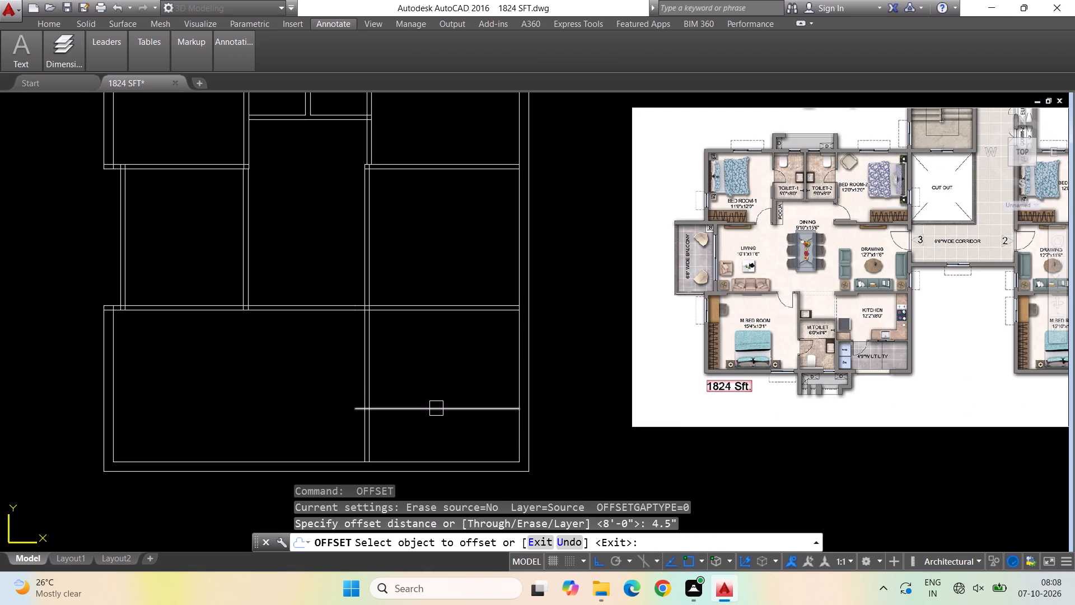
click(436, 408)
click(434, 378)
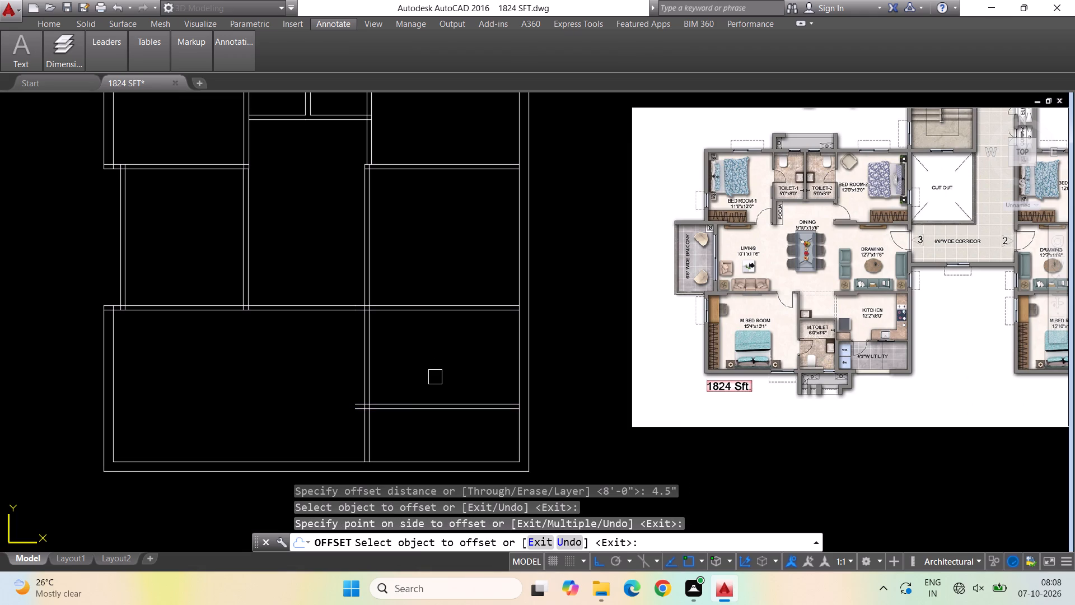
key(Escape)
key(Escape)
key(Escape)
Trim both kitchen-utility partition lines where they overhang west of the kitchen's west partition.
text(tr)
key(Return)
key(Return)
click(350, 399)
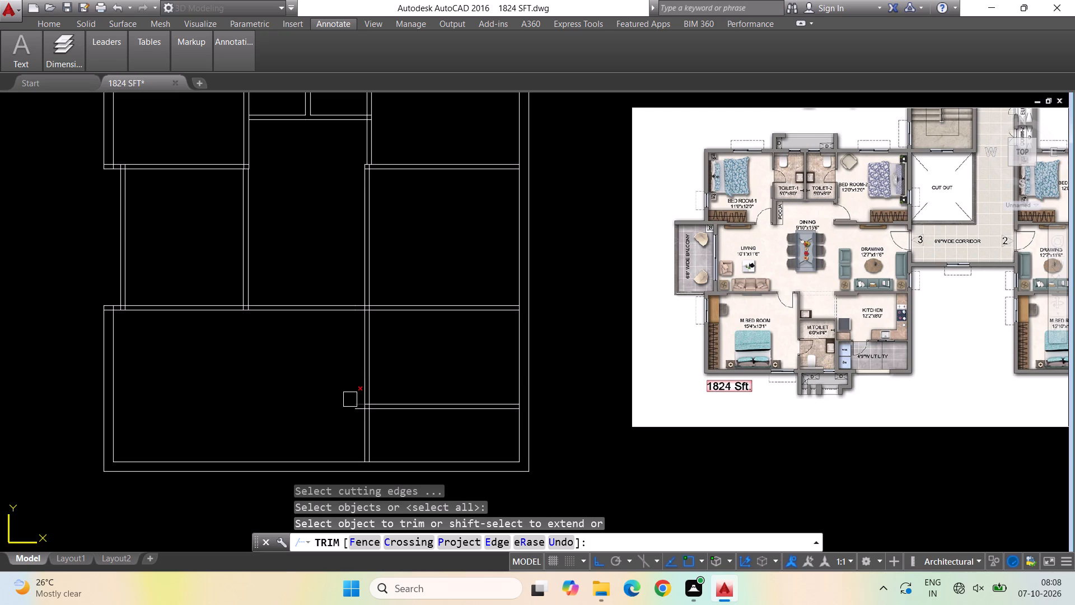
click(350, 407)
key(Escape)
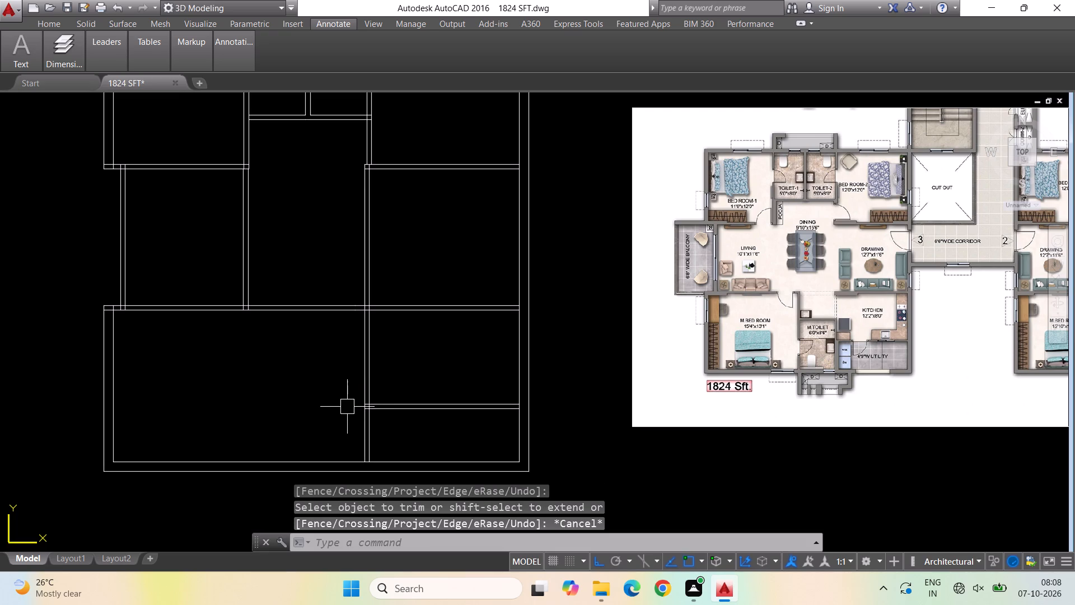
key(Escape)
key(Escape)
Offset the west line of the kitchen's west partition 6' west, and offset that copy 4.5" east to form the master toilet's west partition.
key(o)
key(Return)
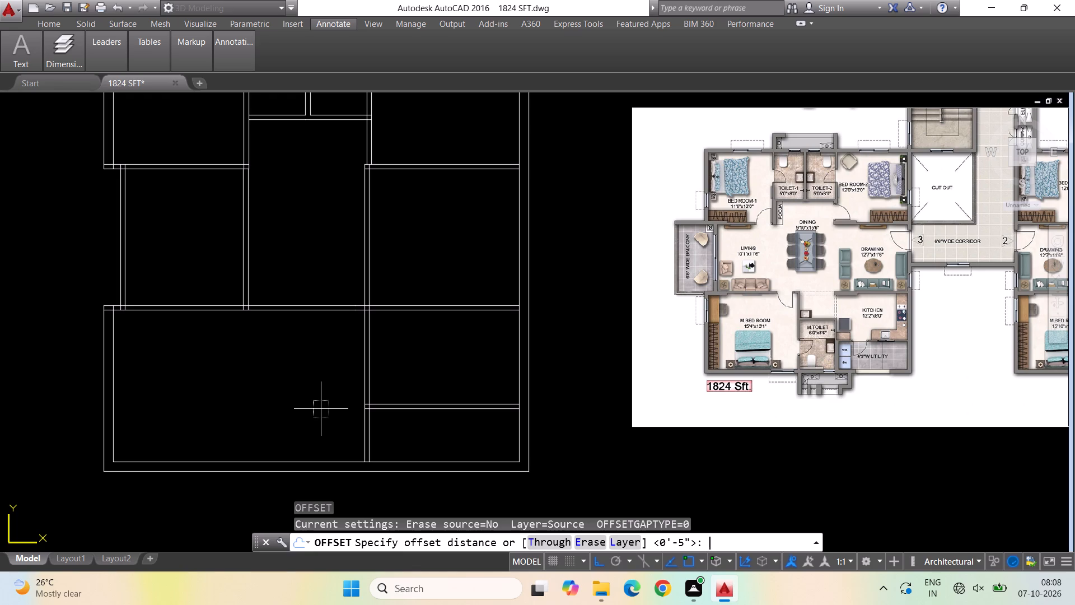
text(6')
key(Return)
click(360, 374)
click(329, 374)
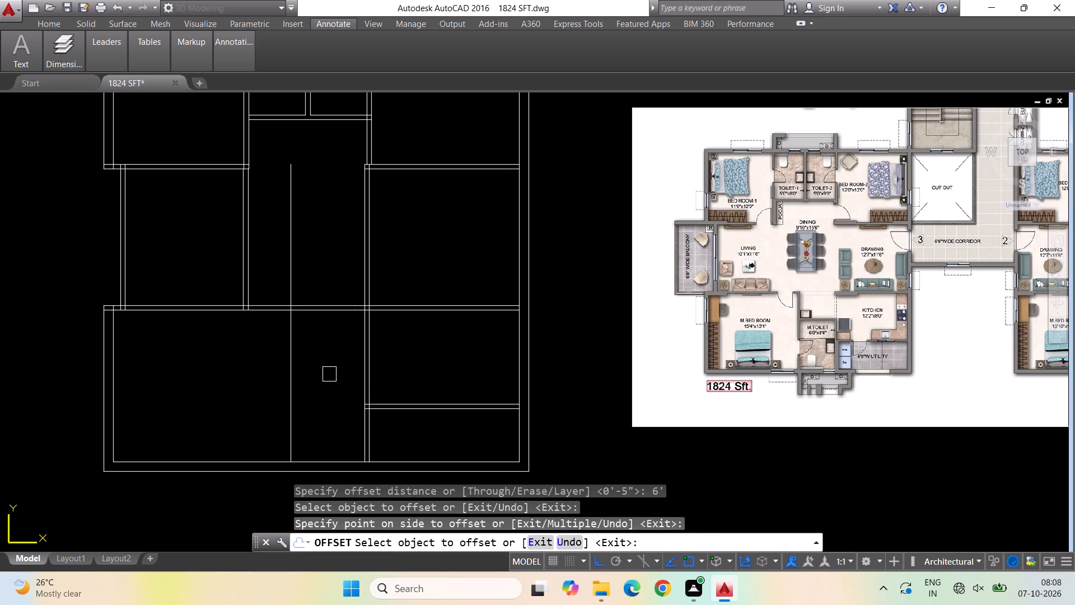
key(space)
key(space)
text(4.5")
key(Return)
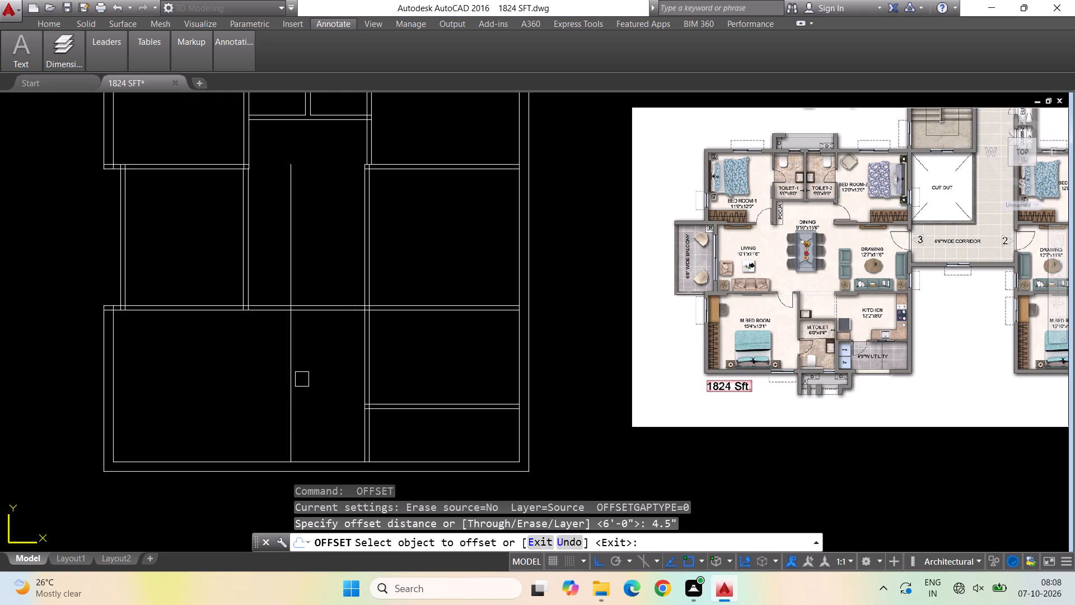
click(295, 379)
click(307, 384)
key(Escape)
key(Escape)
key(Escape)
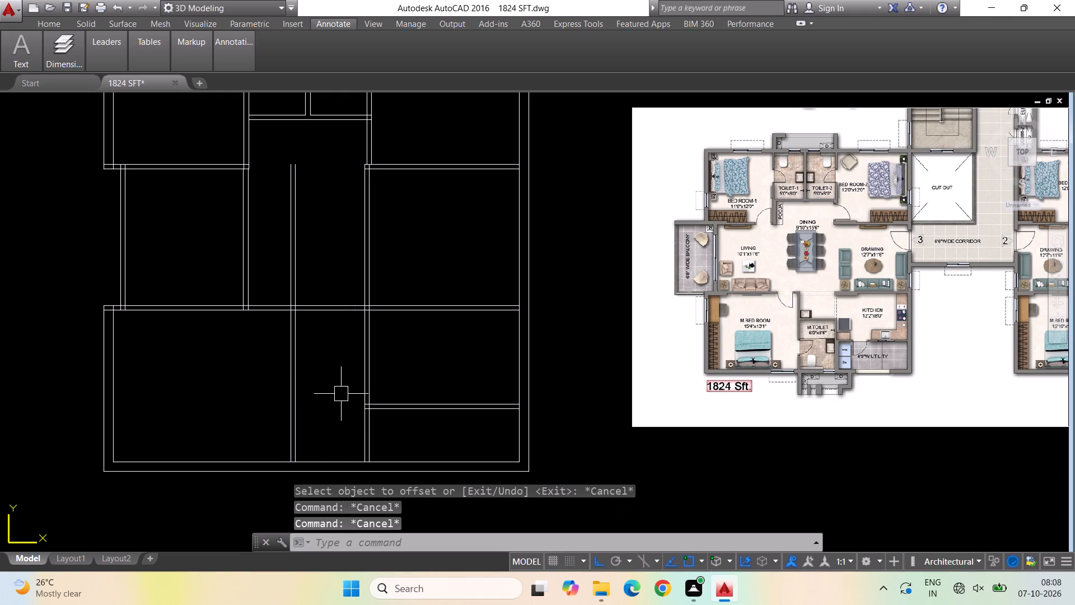
Trim away both lines of the master toilet's west partition north of the master bedroom's north partition, inside the dining area.
text(tr)
key(Return)
key(Return)
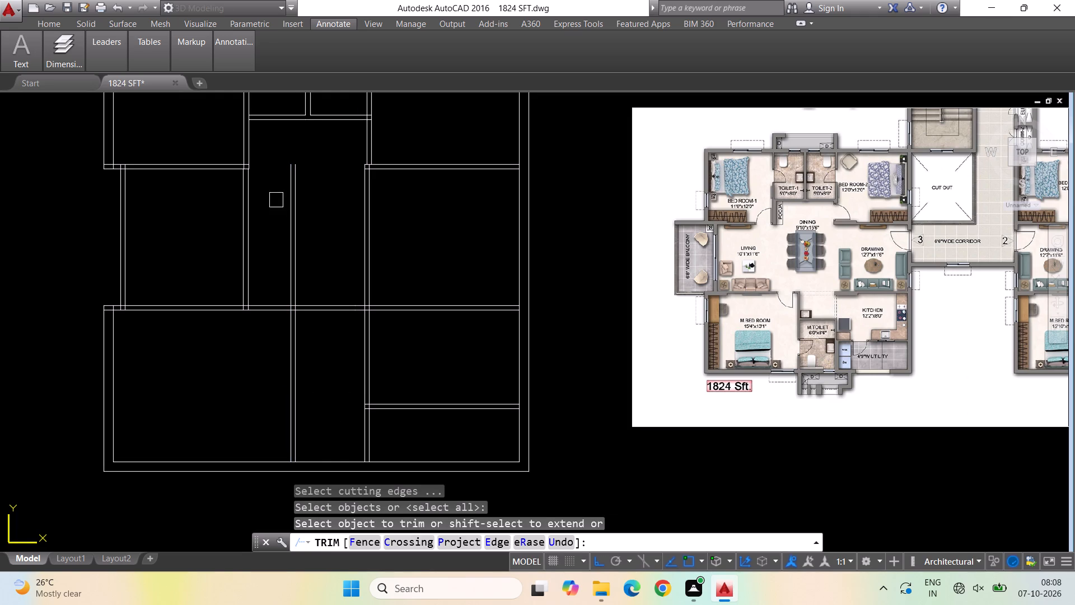
click(284, 210)
click(296, 221)
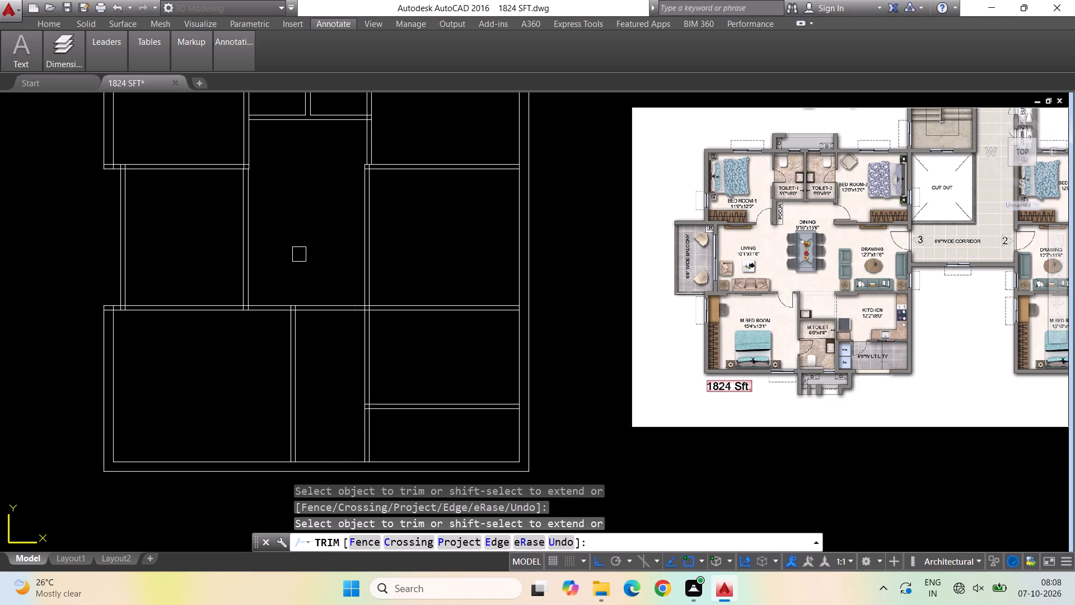
key(Escape)
key(Escape)
key(Escape)
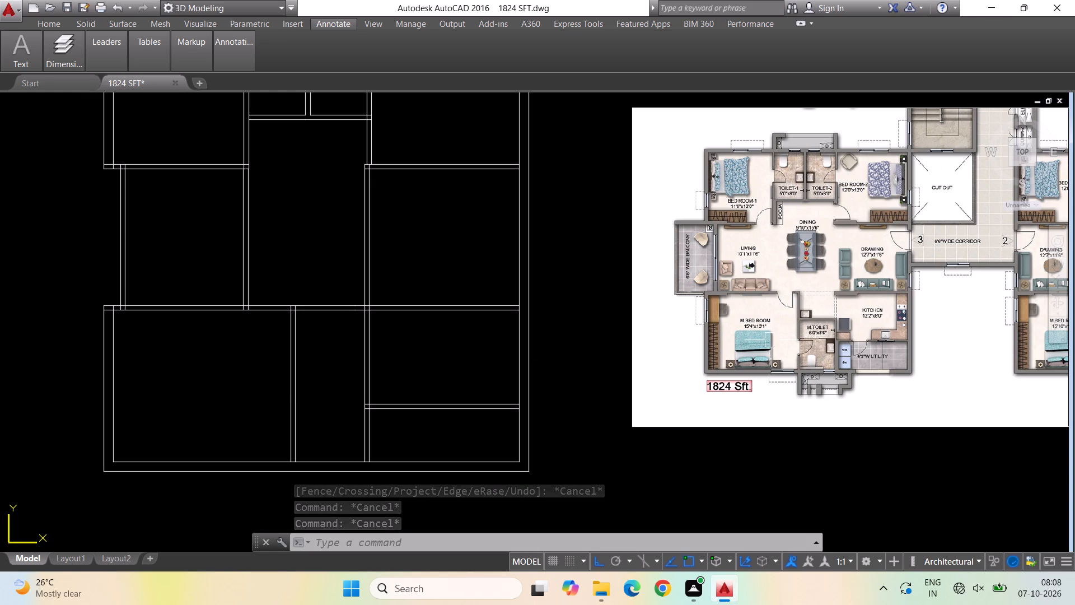
Offset the south outer wall's inner line 8'6" north, and offset that copy 4.5" south to form the master toilet's north partition.
scroll(864, 346, up, 3)
scroll(907, 331, down, 4)
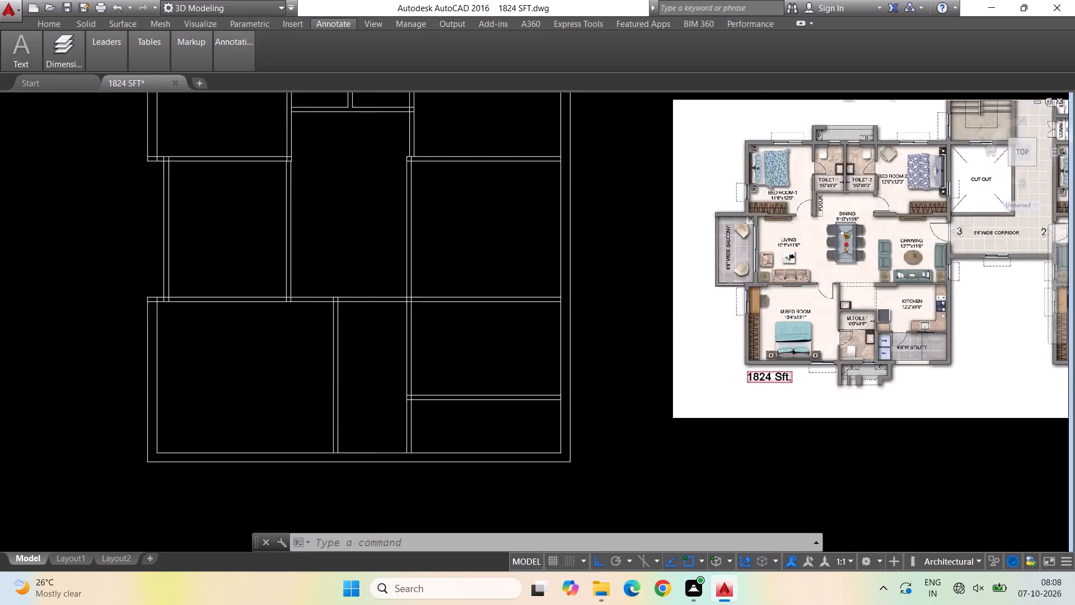
scroll(613, 390, up, 1)
scroll(337, 393, down, 1)
scroll(448, 376, up, 1)
scroll(277, 380, down, 1)
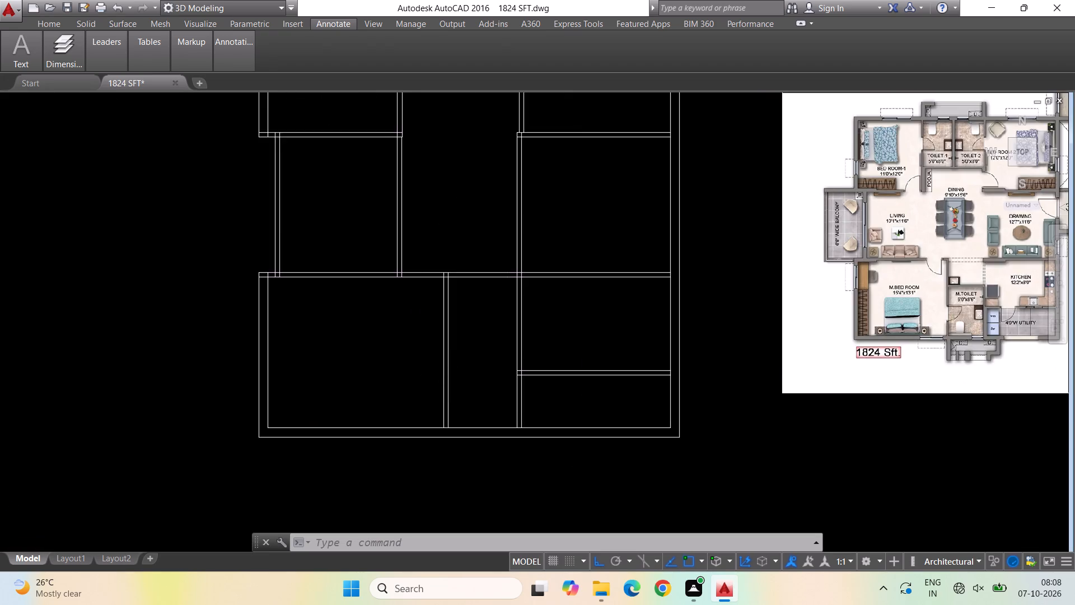
scroll(427, 369, up, 1)
key(Escape)
key(Escape)
key(o)
key(Return)
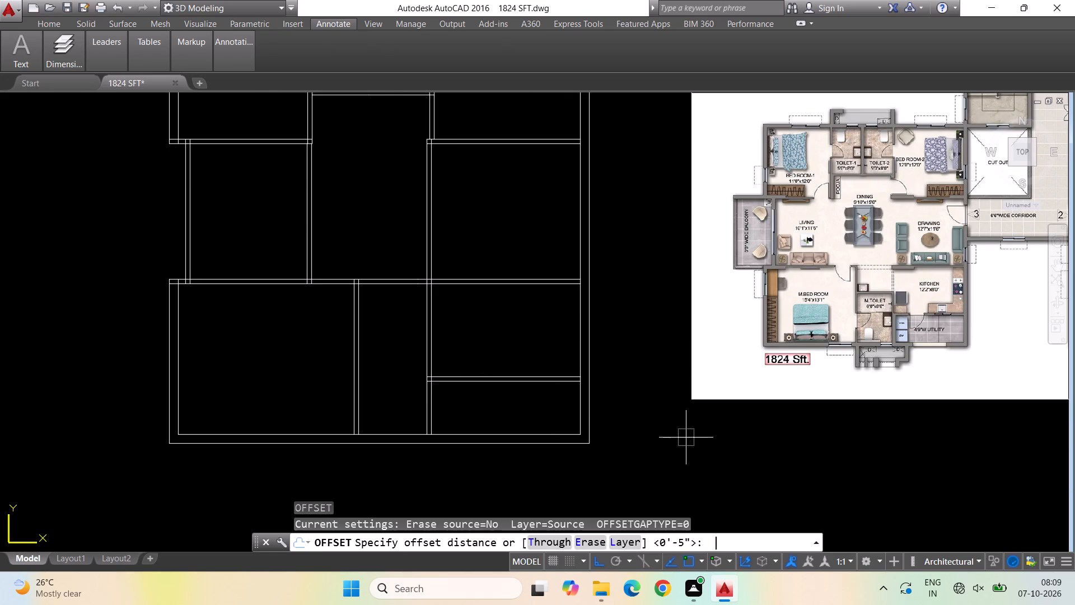
text(8'6")
key(Return)
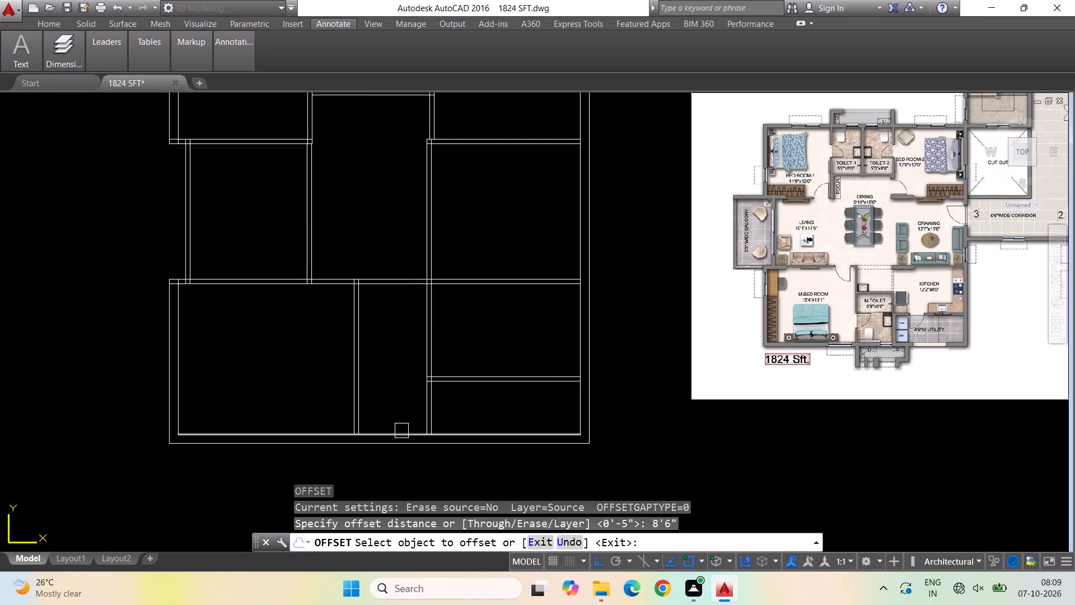
click(401, 431)
click(387, 374)
key(space)
key(space)
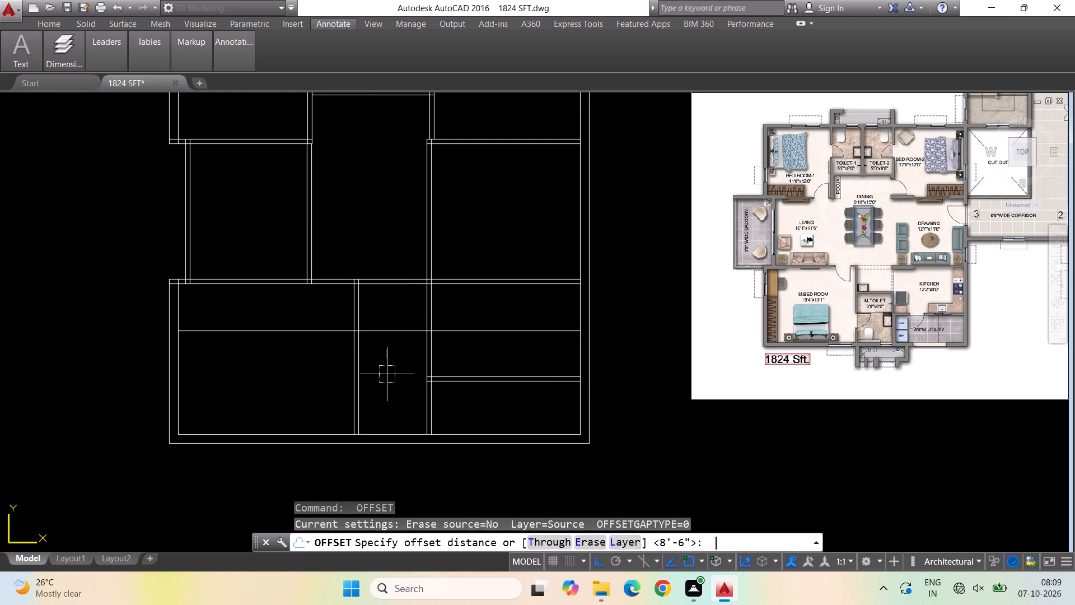
text(4.5")
key(Return)
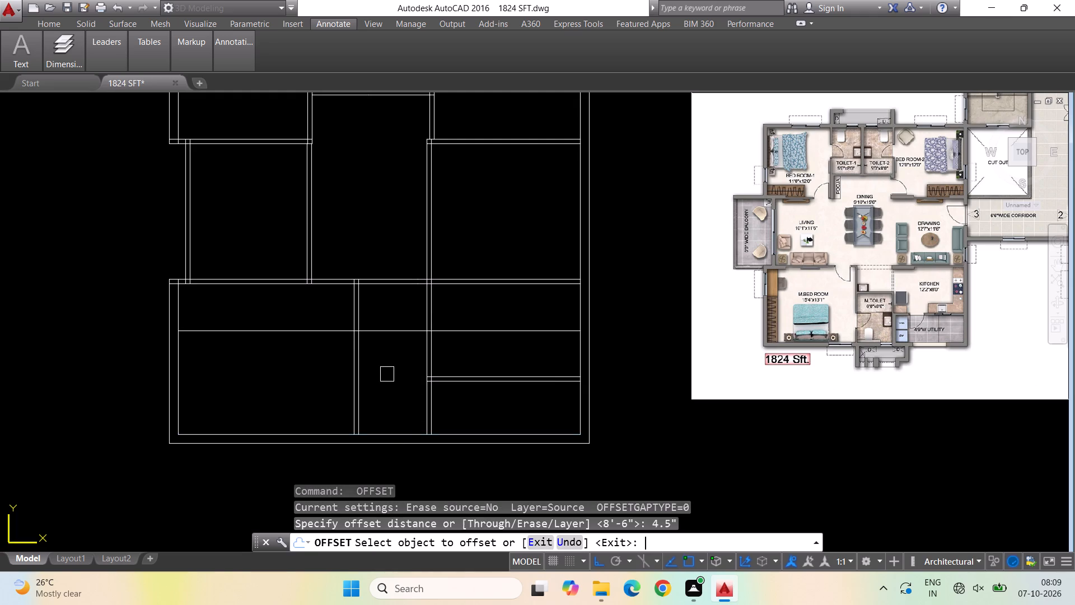
click(389, 334)
click(392, 359)
key(Escape)
key(Escape)
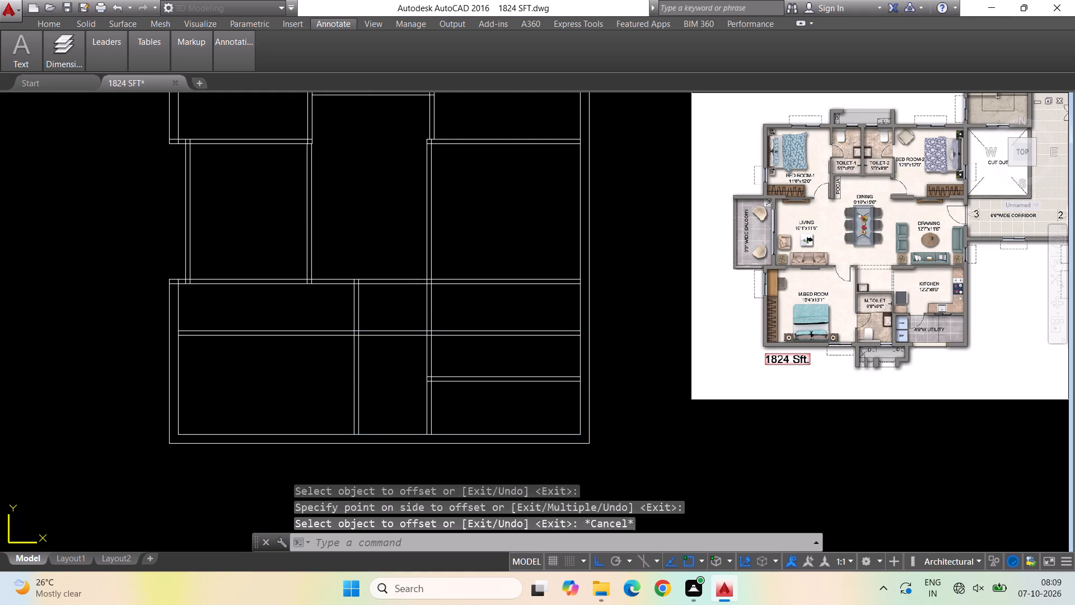
Trim away both lines of the master toilet's north partition across the master bedroom and across the kitchen.
text(tr)
key(Return)
key(Return)
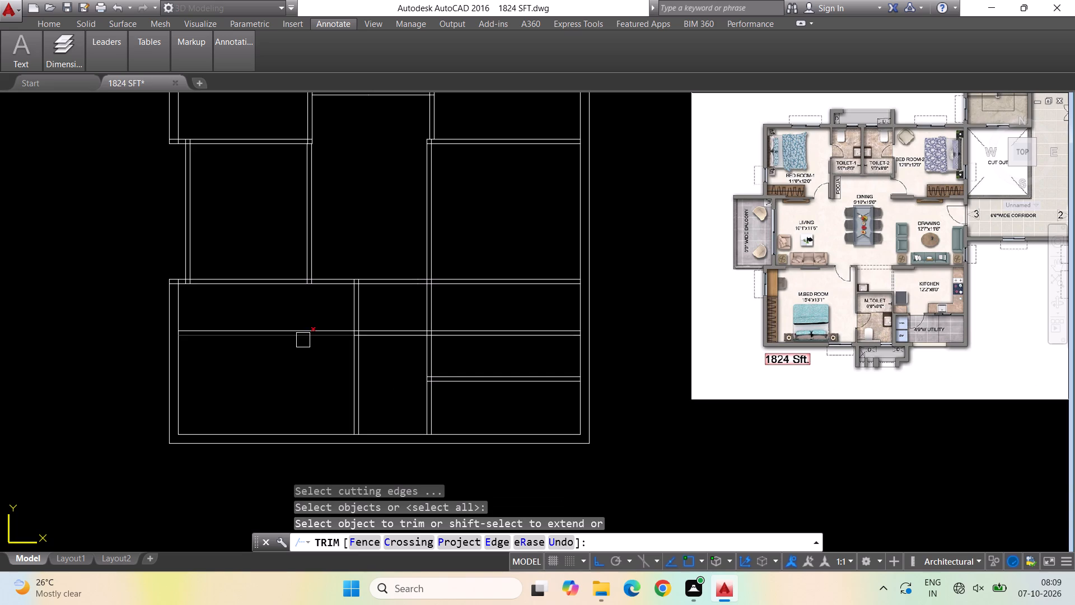
click(303, 340)
click(298, 334)
click(498, 329)
click(498, 334)
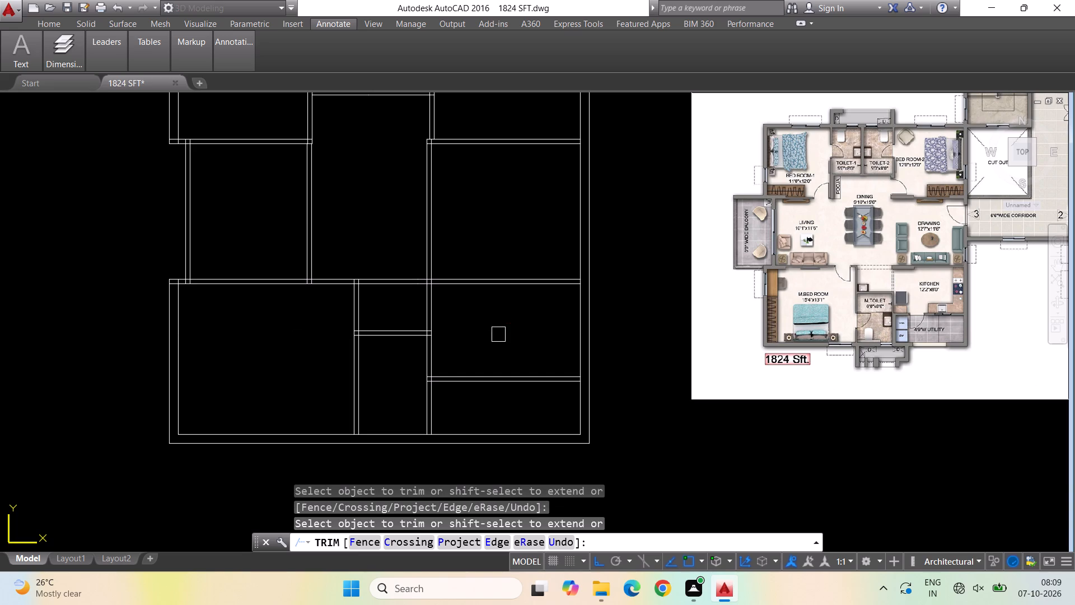
key(Escape)
key(Escape)
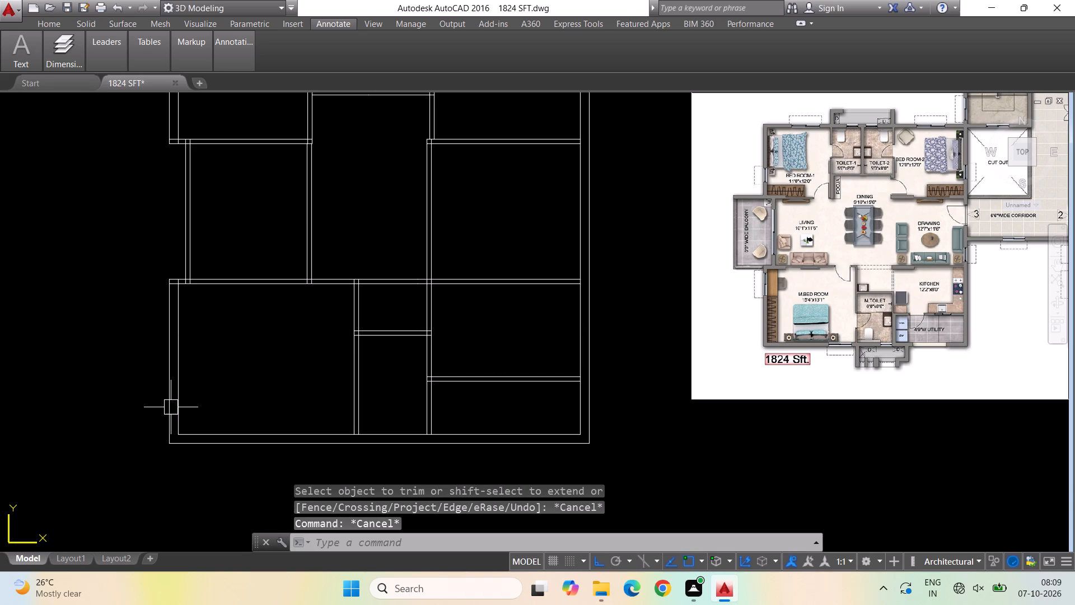
Save the drawing.
key(ctrl+s)
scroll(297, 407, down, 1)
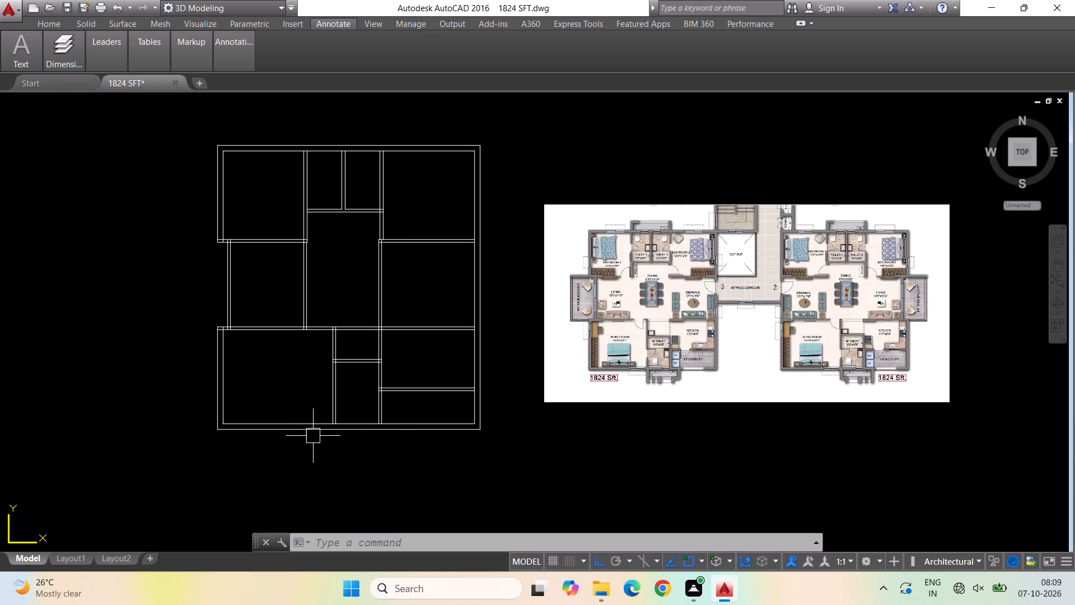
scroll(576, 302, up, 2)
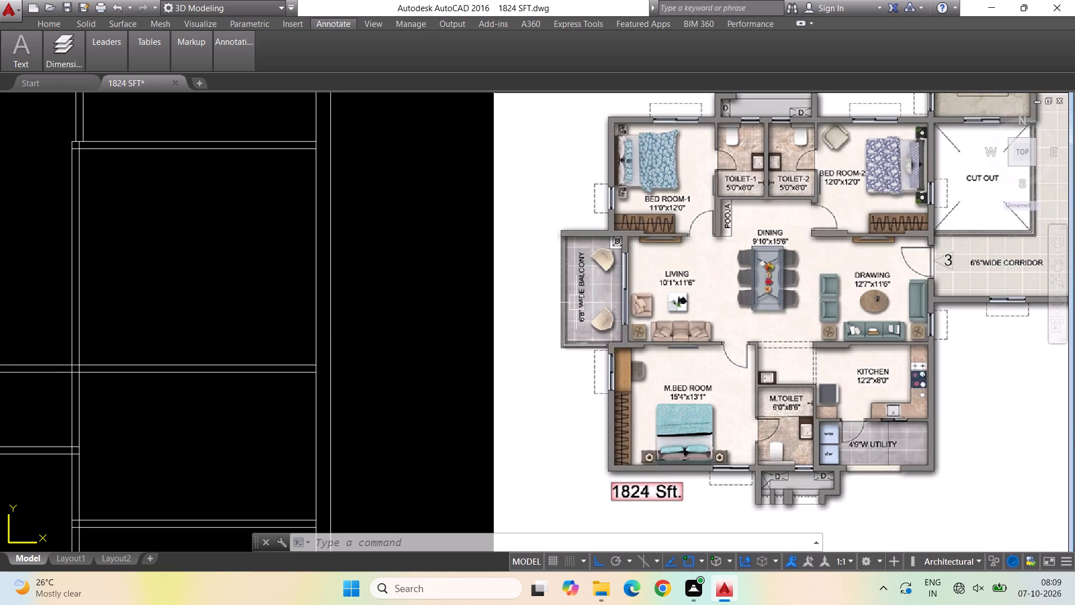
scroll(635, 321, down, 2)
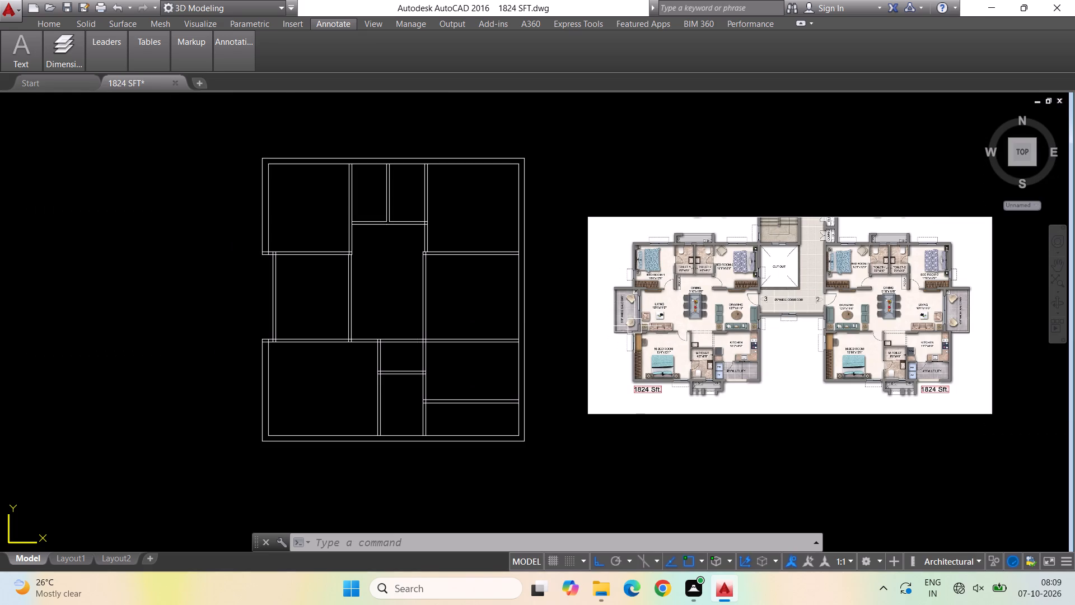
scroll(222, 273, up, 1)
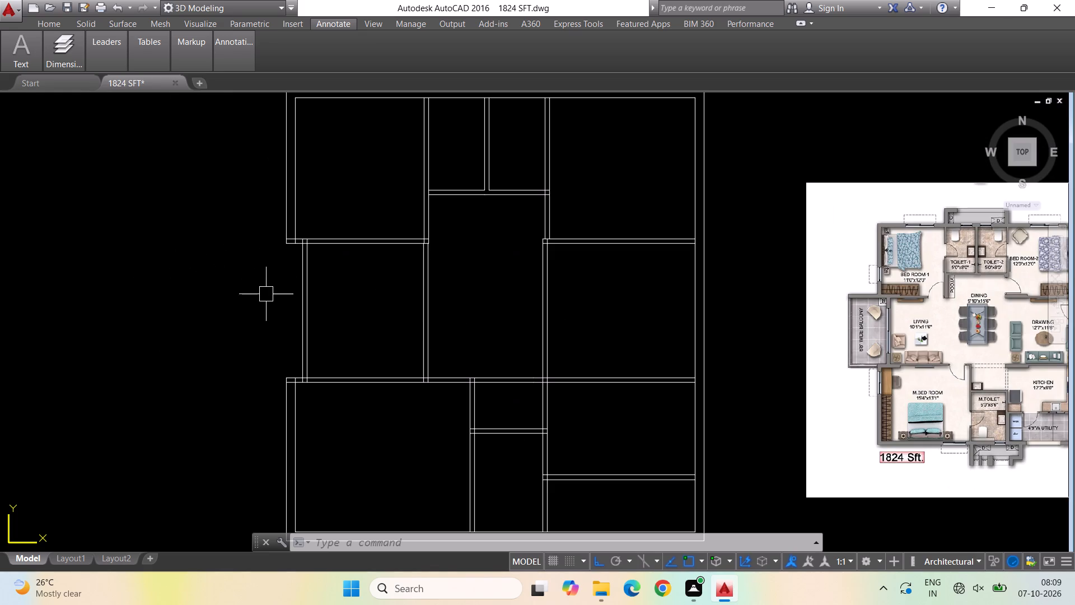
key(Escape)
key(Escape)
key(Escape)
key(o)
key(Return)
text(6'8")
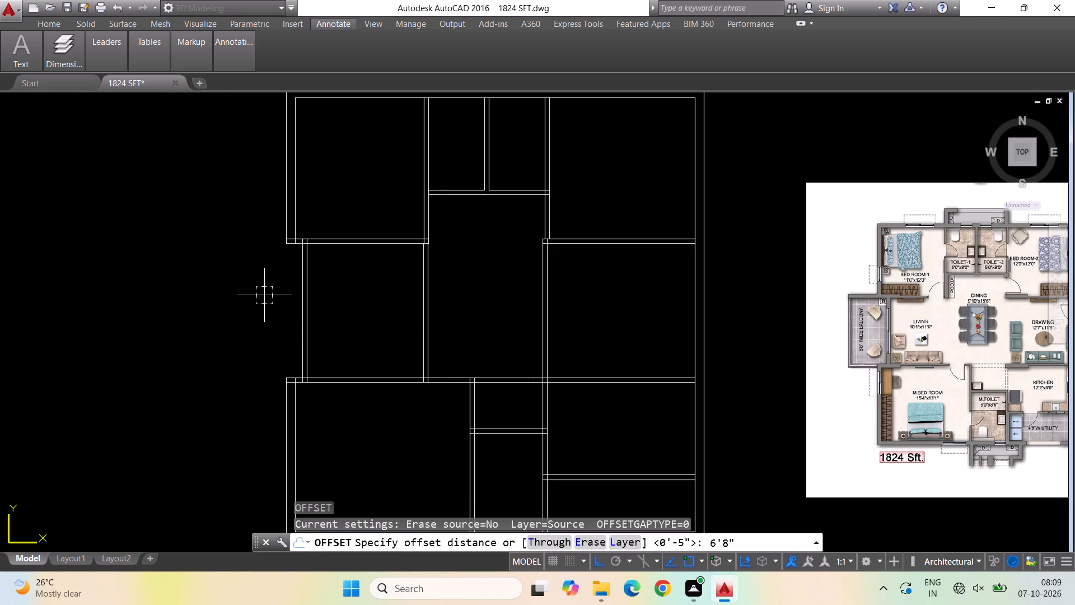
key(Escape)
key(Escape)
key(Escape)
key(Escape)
Offset the outer line of the living room's west wall 6'8" west, and offset that copy 4.5" east to form the balcony's west wall.
key(o)
key(Return)
text(6'8")
key(Return)
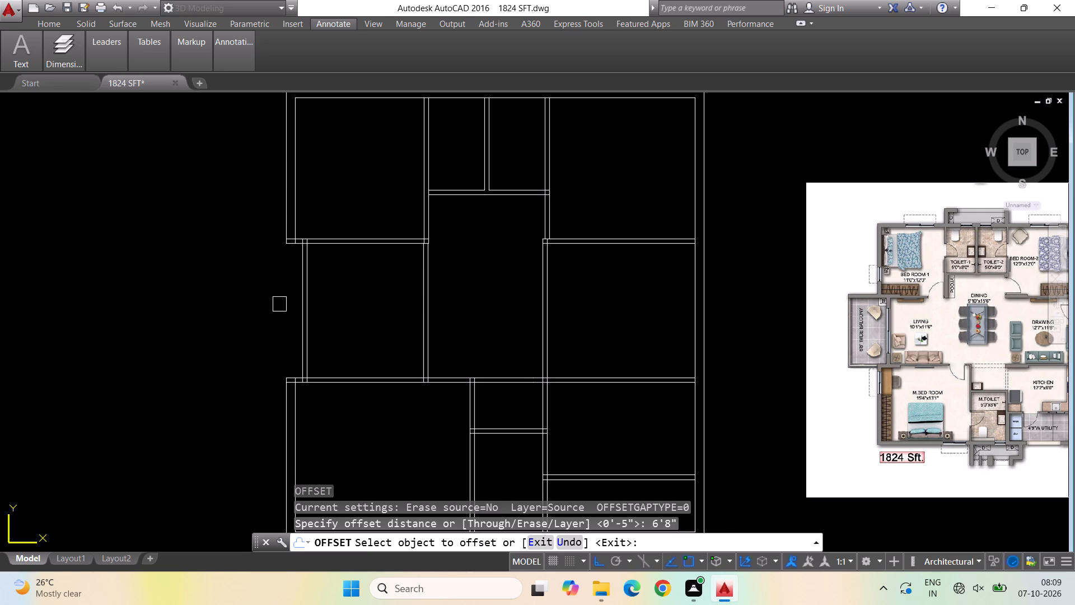
click(298, 313)
click(199, 300)
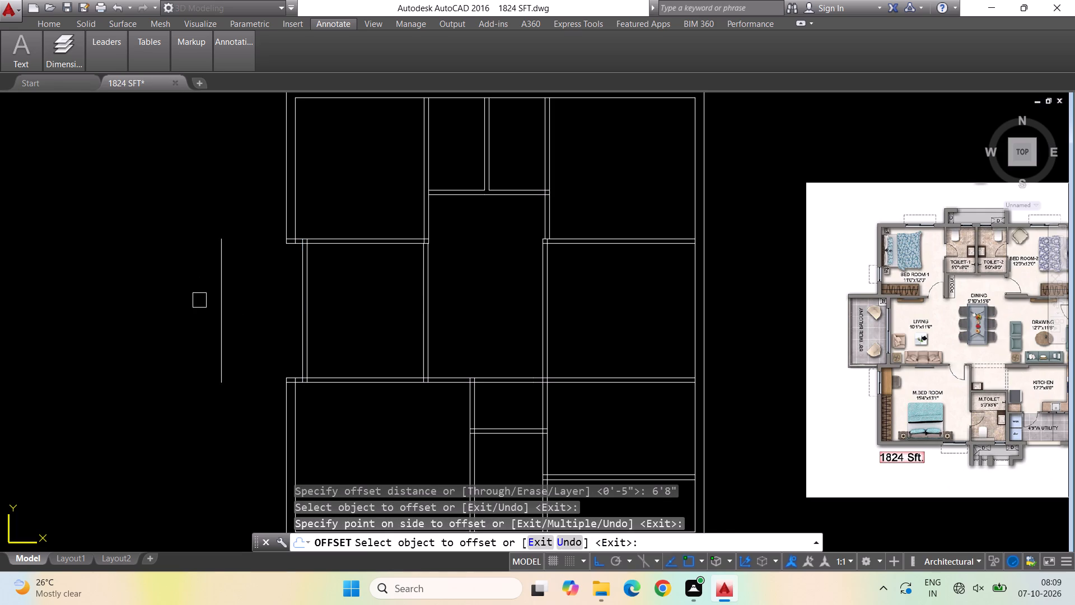
key(space)
key(space)
text(4.5")
key(Return)
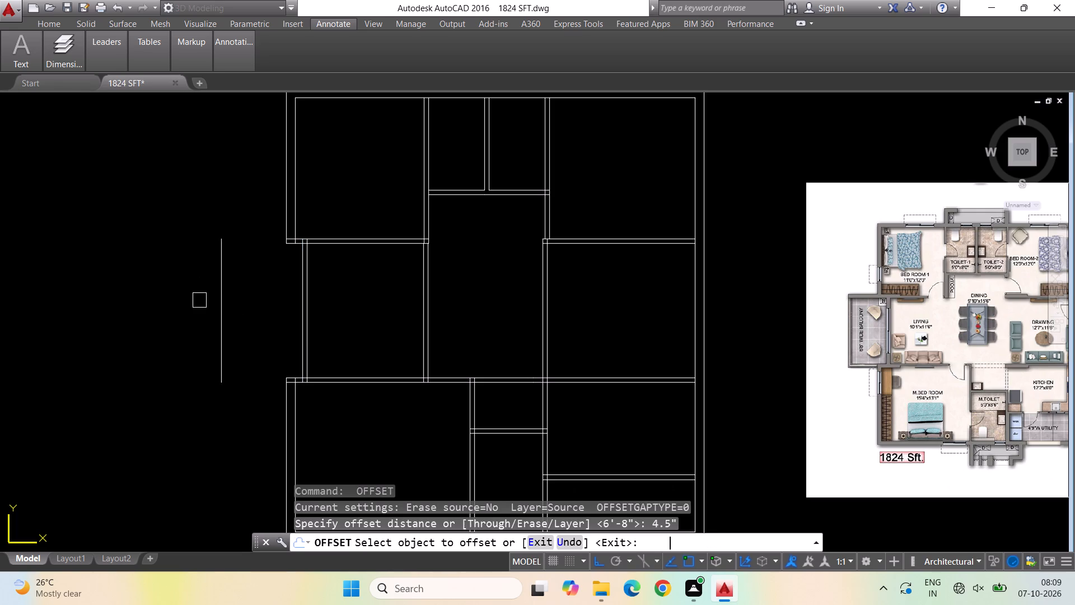
click(219, 302)
click(287, 308)
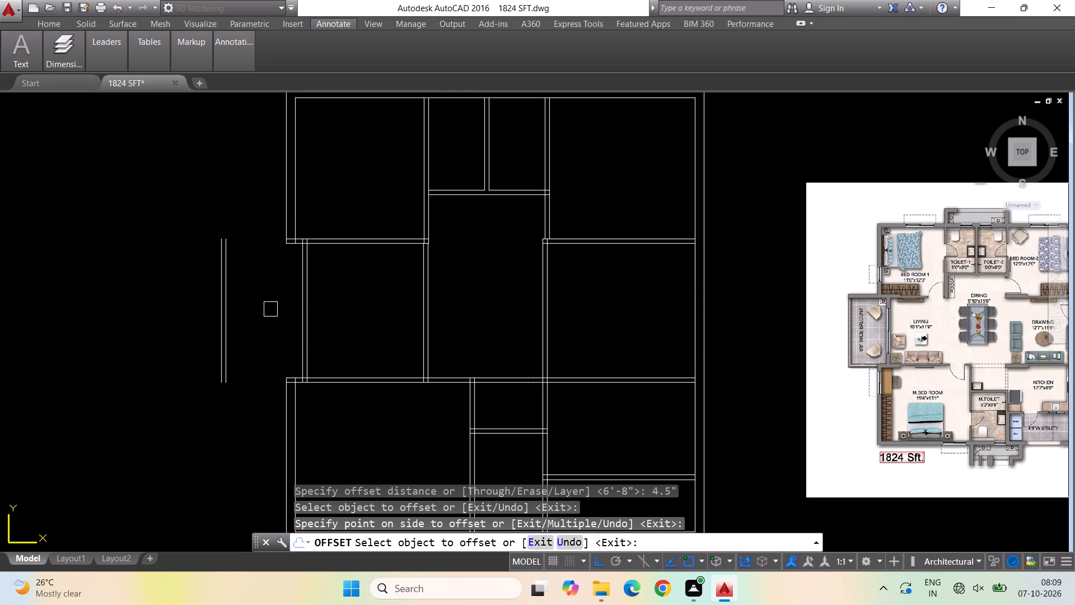
Extend both lines of the living room's north and south walls west to the balcony's west wall, closing the balcony outline.
key(Escape)
key(Escape)
key(Escape)
text(ex)
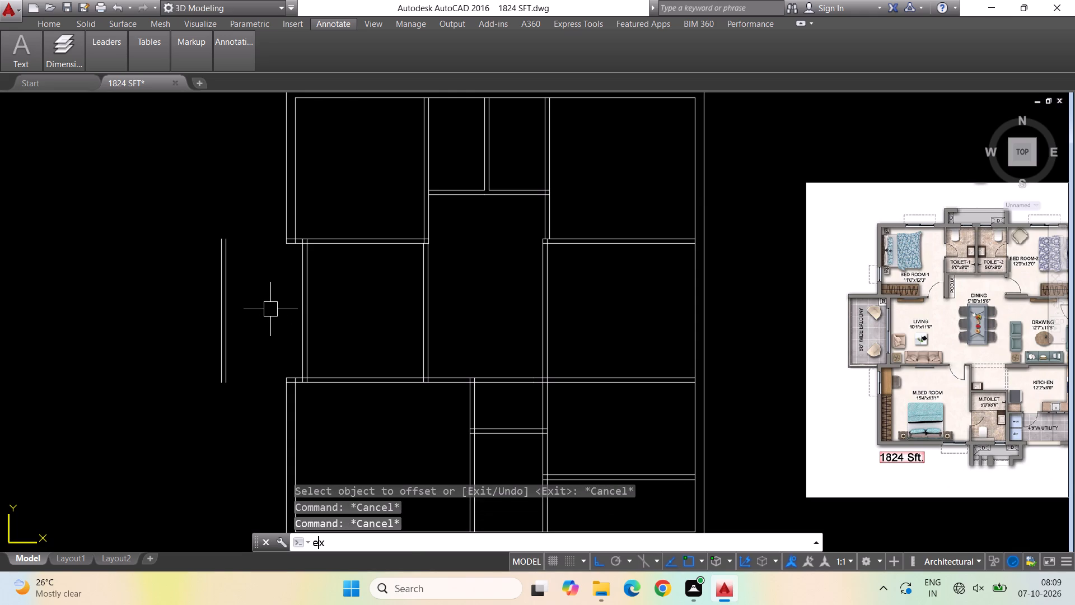
key(space)
key(space)
click(307, 238)
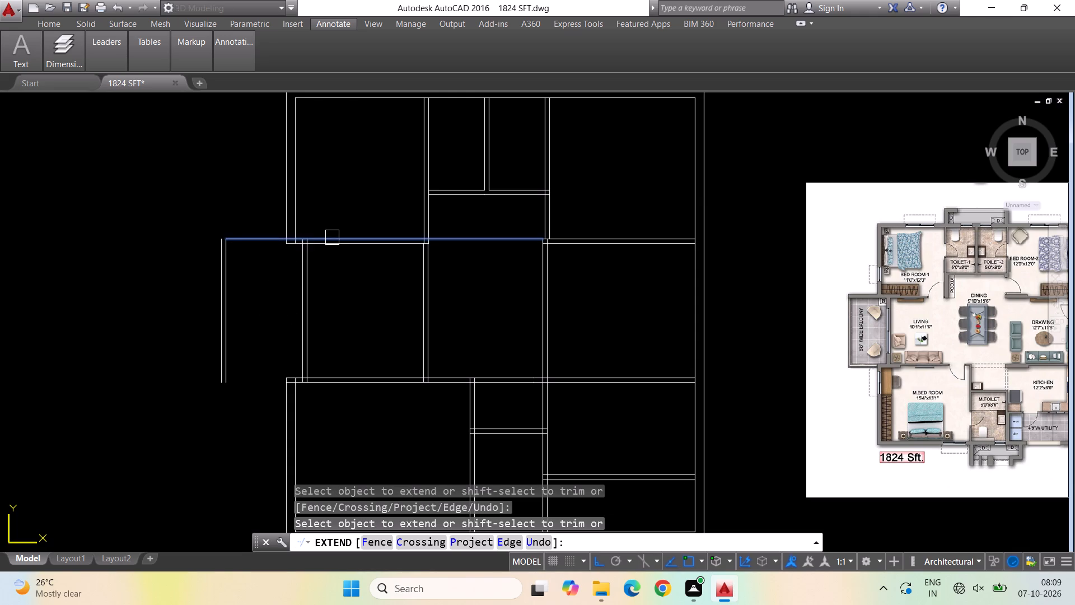
click(336, 250)
click(331, 378)
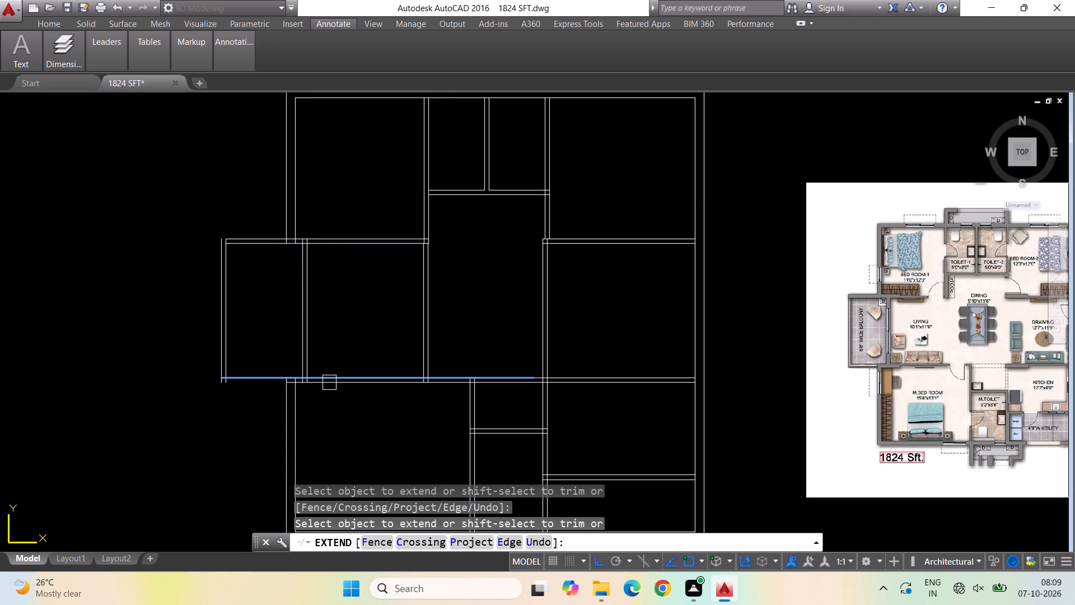
click(323, 386)
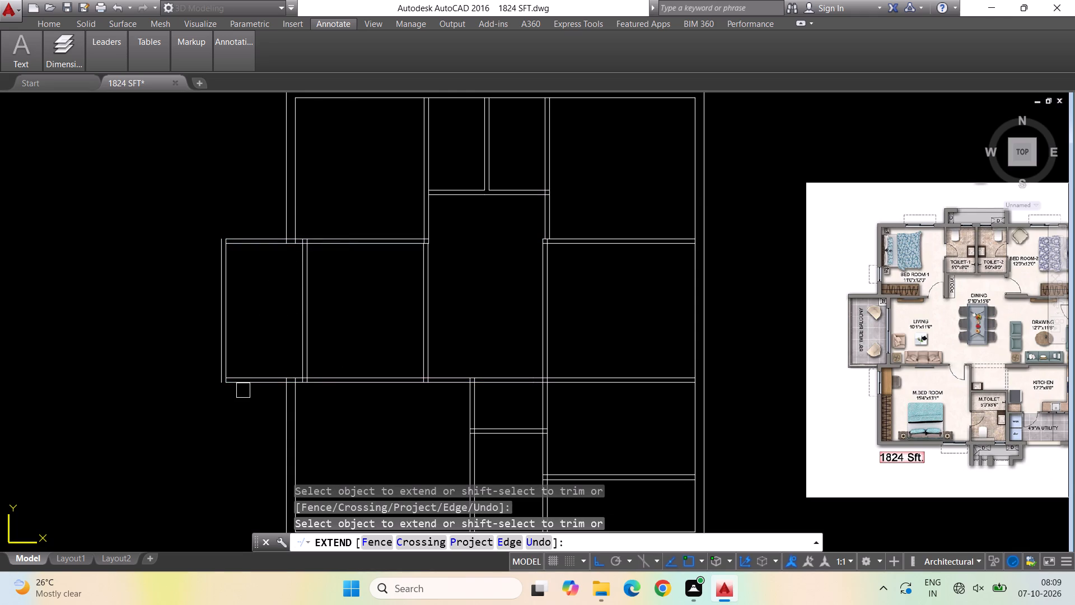
click(244, 389)
click(235, 238)
key(Escape)
Examine the balcony, living and dining wall junctions and compare the overall wall layout with the 1824 Sft. reference plan.
scroll(256, 408, down, 1)
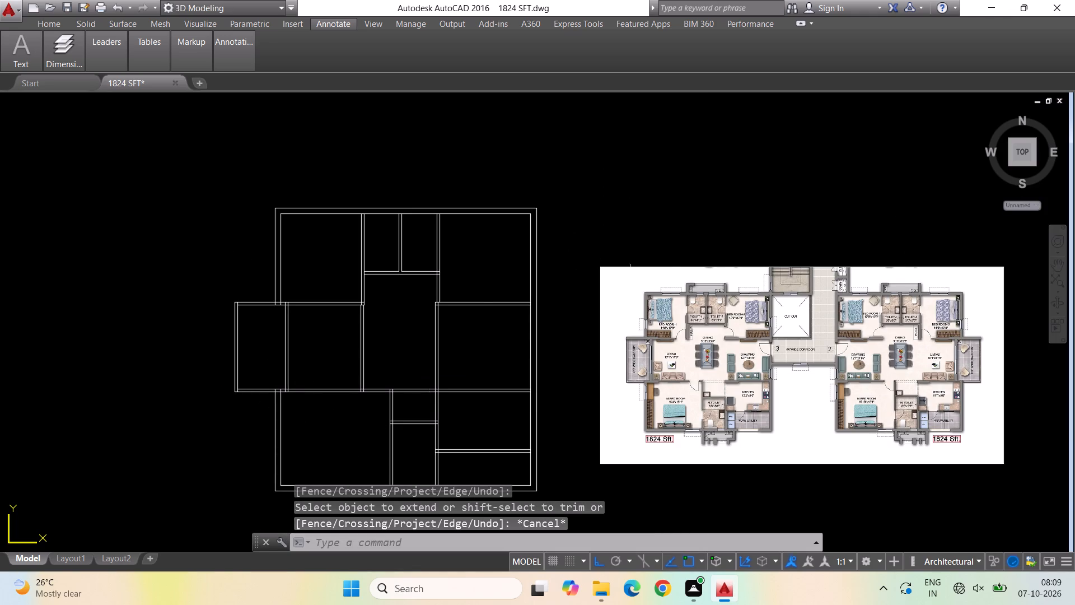
scroll(357, 317, up, 2)
scroll(282, 319, up, 2)
scroll(195, 258, down, 1)
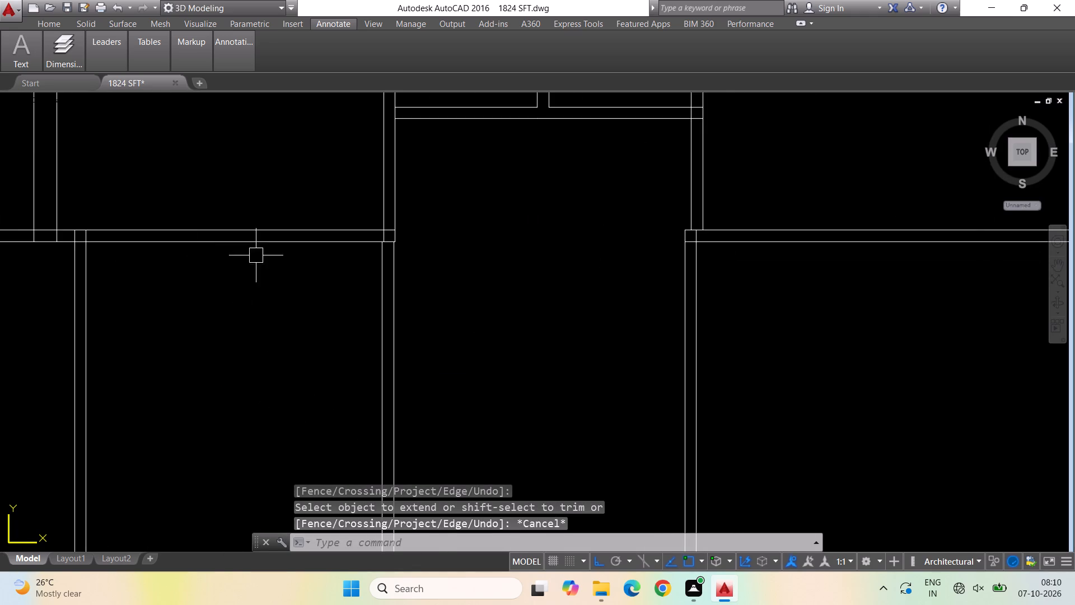
scroll(436, 252, down, 1)
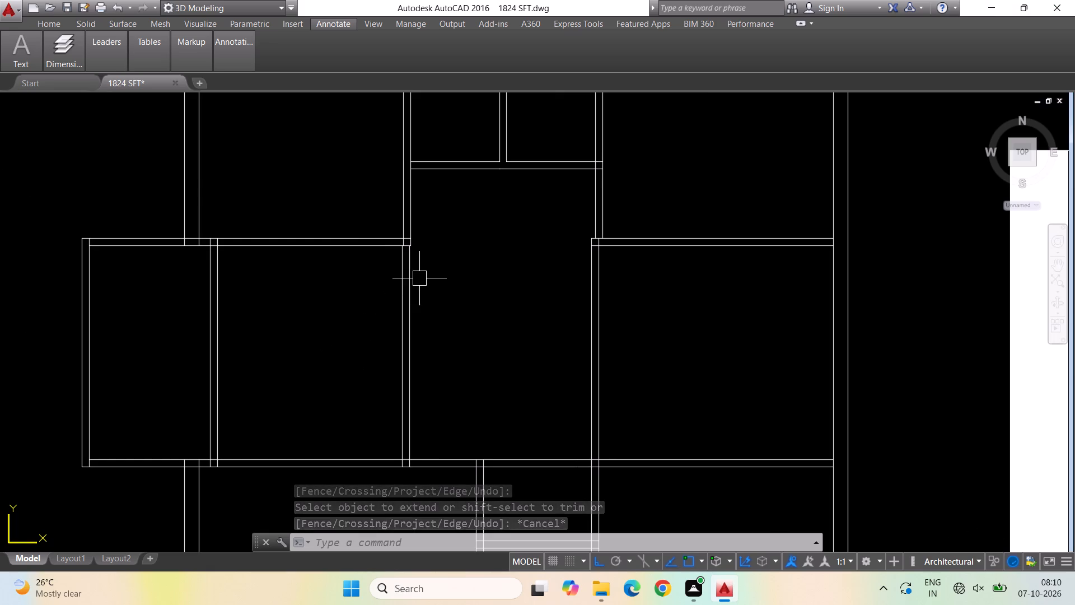
scroll(213, 280, down, 2)
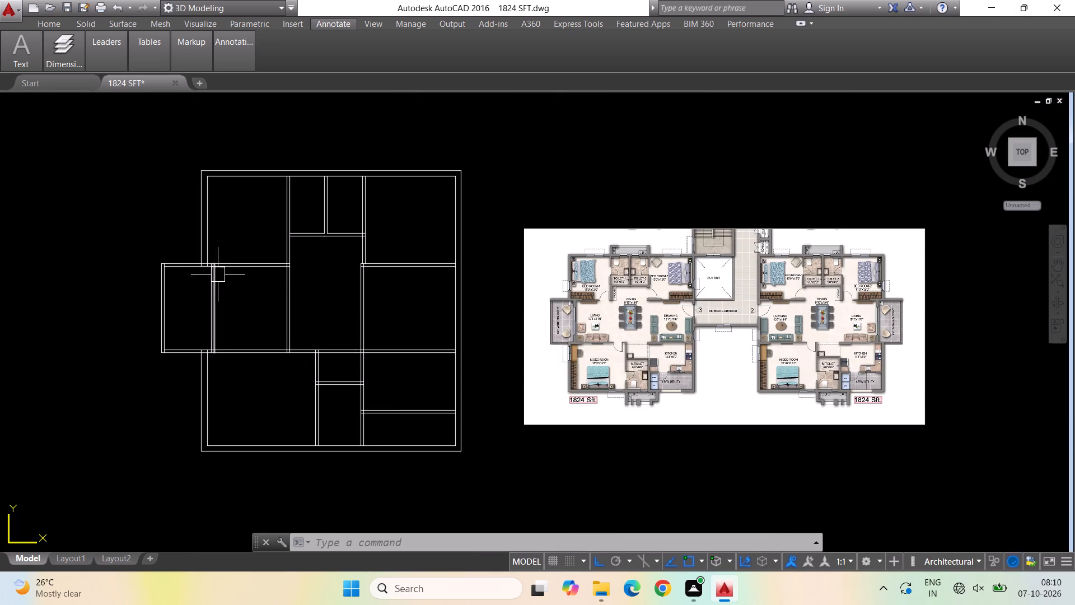
scroll(292, 275, up, 2)
scroll(286, 275, down, 1)
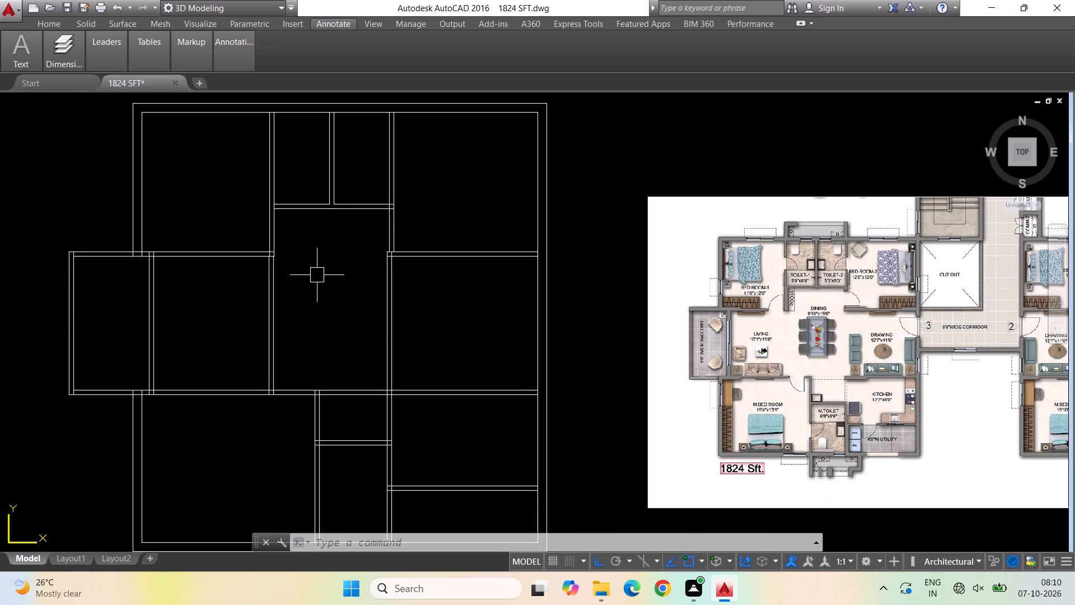
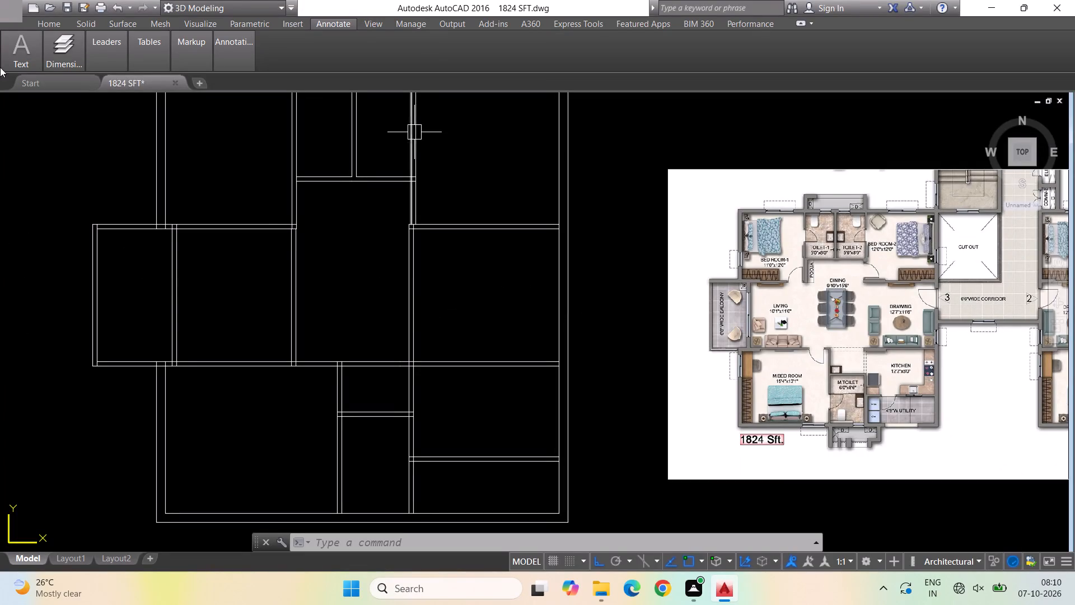
Trim the overlapping wall lines at both ends of the horizontal wall above the master toilet to open the junctions.
scroll(486, 278, down, 1)
scroll(458, 301, up, 1)
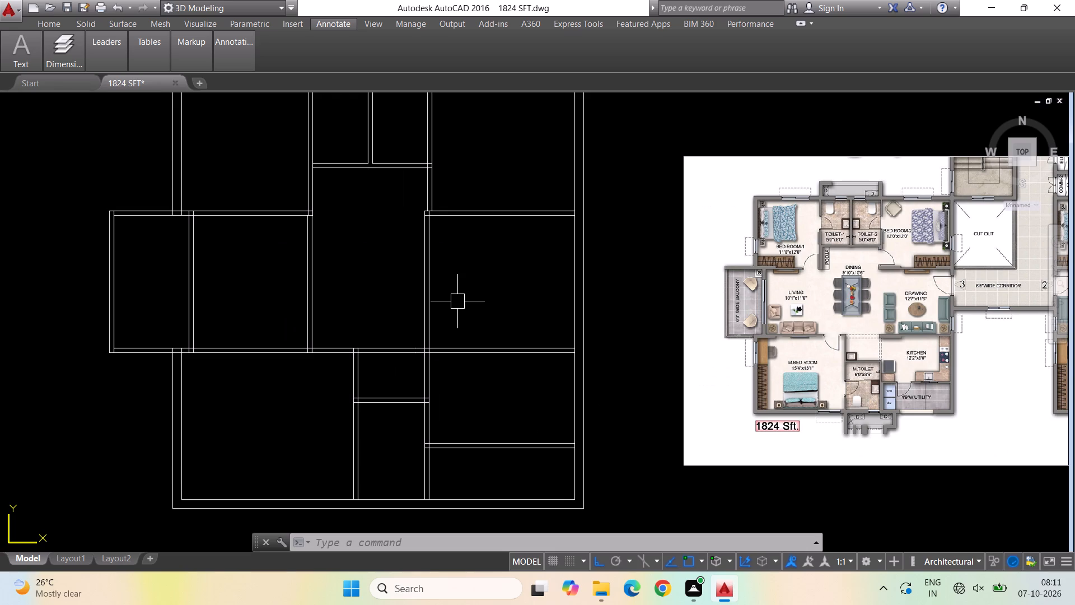
key(Escape)
key(Escape)
text(tr)
key(Return)
key(Return)
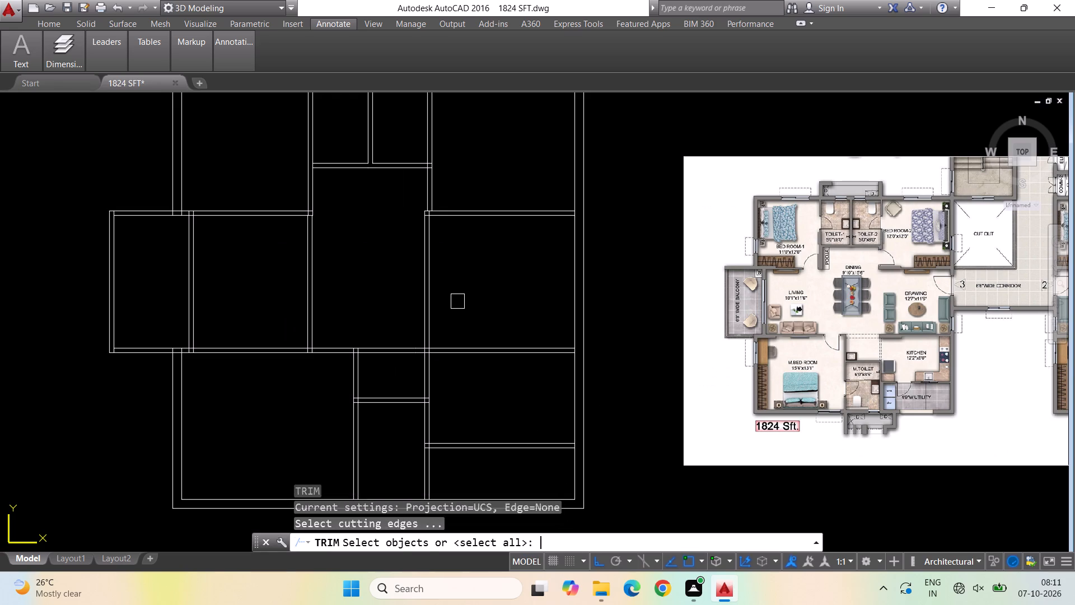
scroll(361, 395, up, 3)
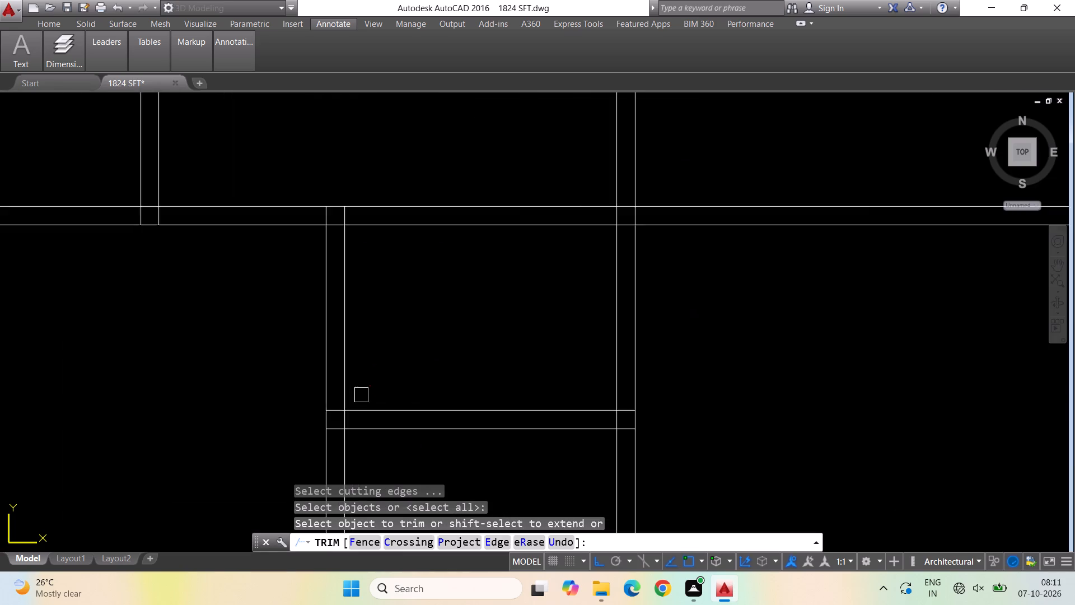
scroll(361, 395, up, 1)
click(315, 417)
click(324, 452)
click(339, 432)
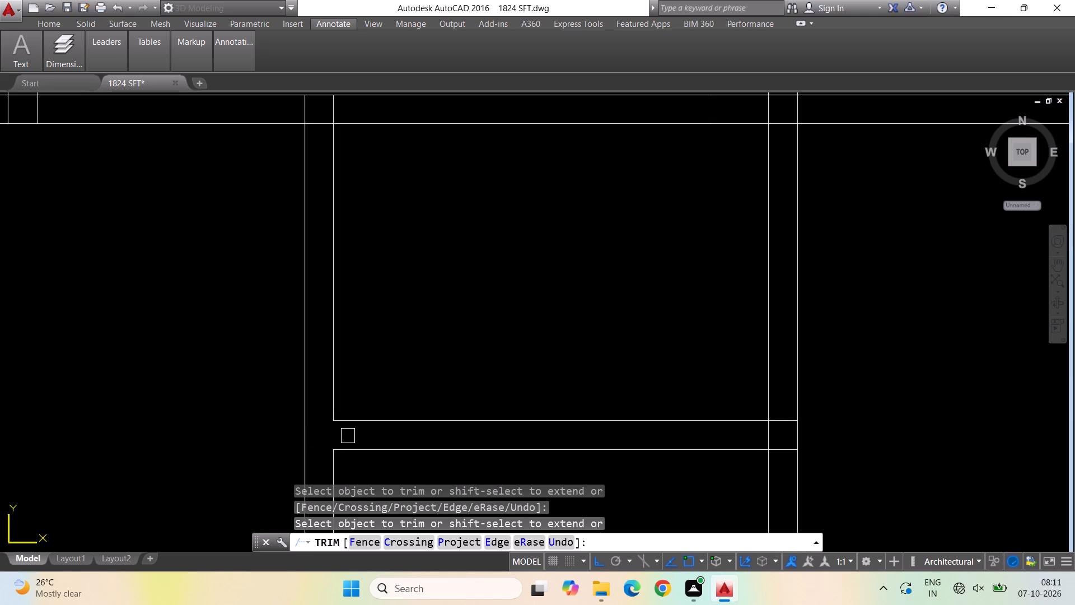
click(784, 425)
click(780, 453)
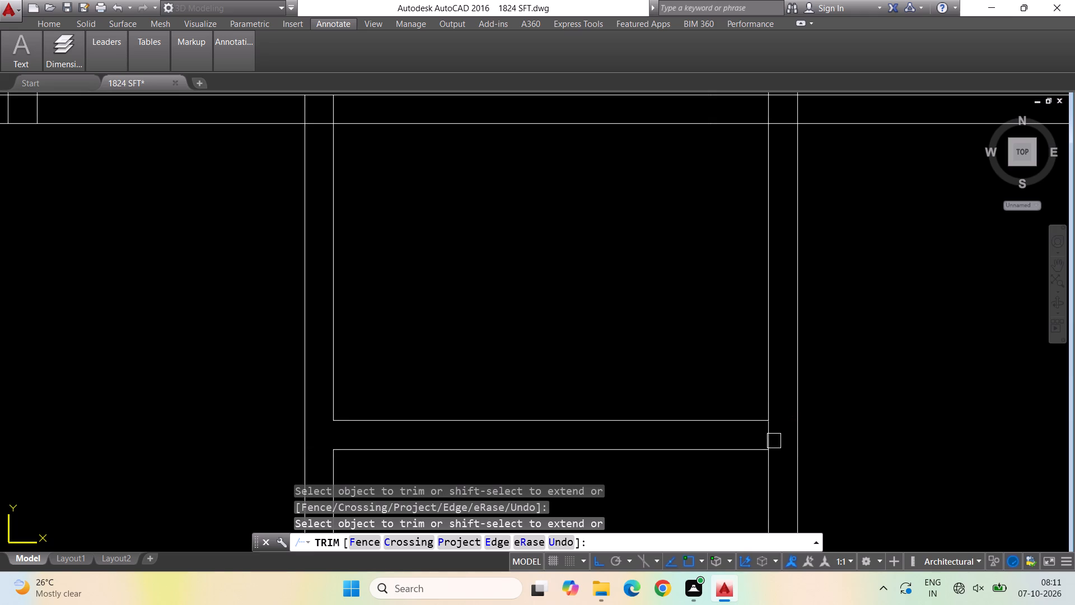
click(764, 437)
Trim the overlapping lines where the kitchen–utility partition meets the vertical wall beside the master toilet.
scroll(473, 432, down, 2)
scroll(446, 301, down, 2)
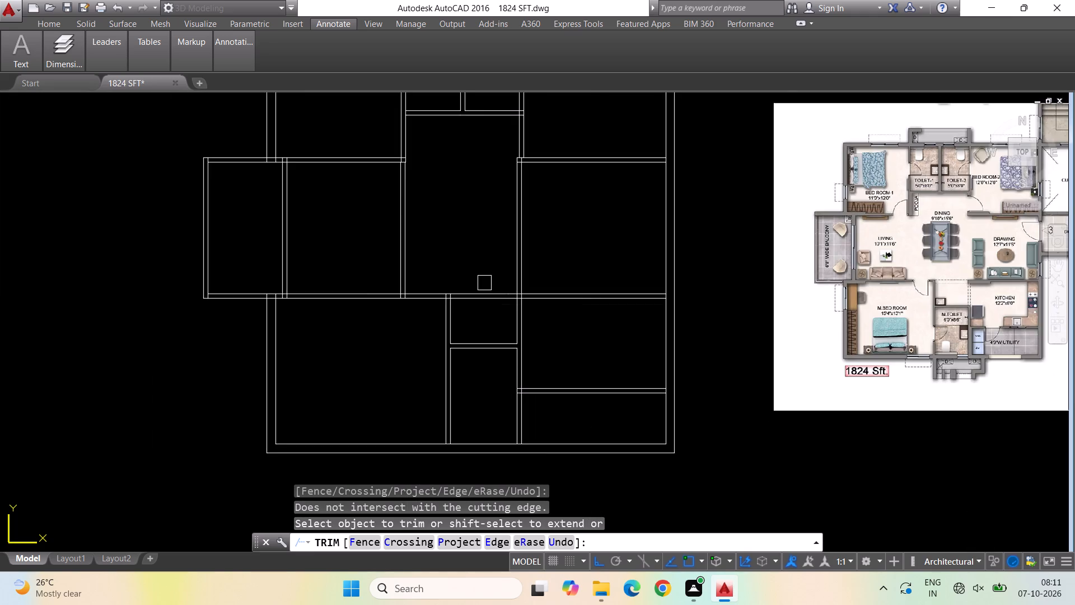
scroll(521, 404, up, 6)
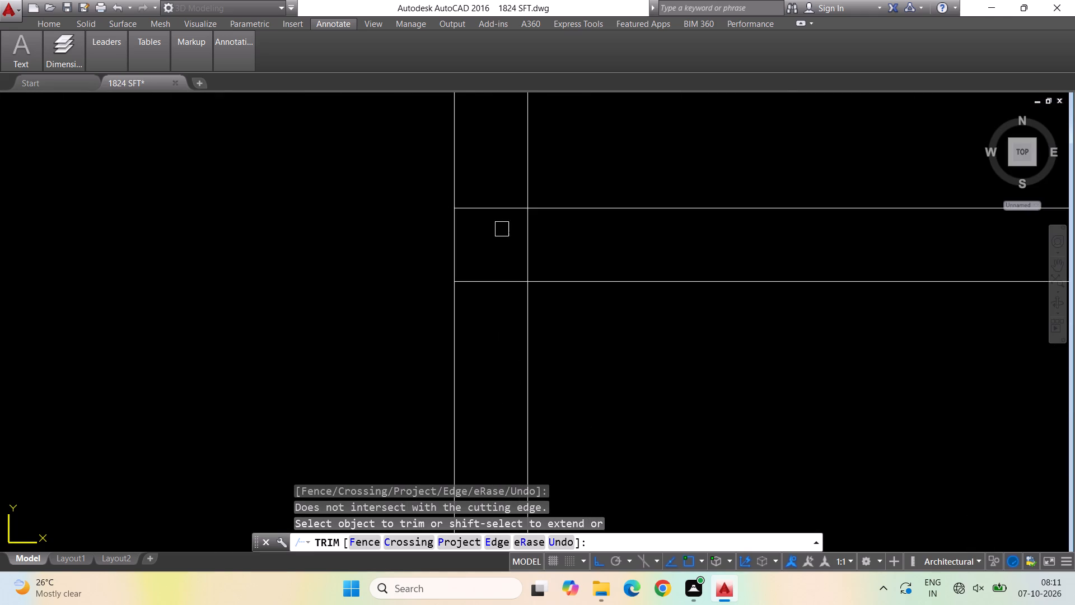
click(498, 215)
click(496, 287)
click(525, 258)
scroll(493, 336, down, 2)
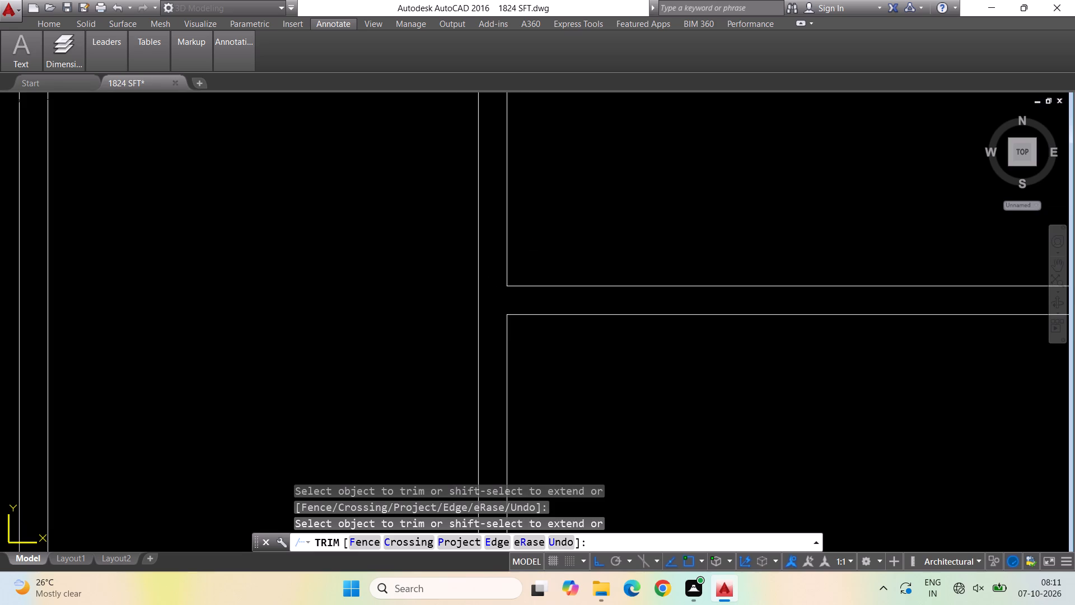
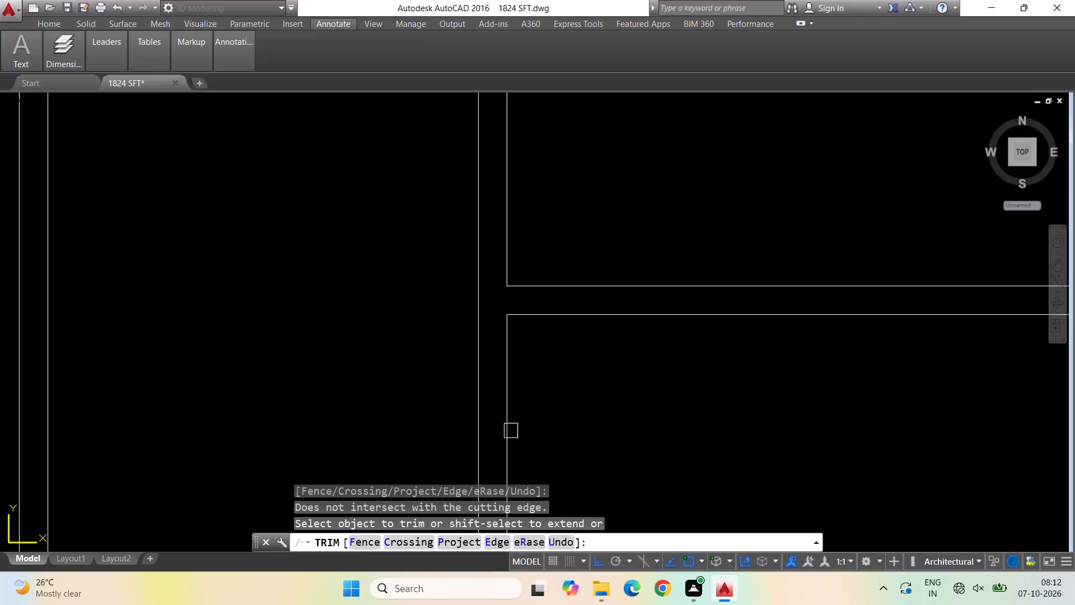
Trim the overlapping lines where the horizontal wall between drawing room and kitchen crosses the vertical wall beside the master toilet.
scroll(344, 295, down, 2)
scroll(557, 365, down, 1)
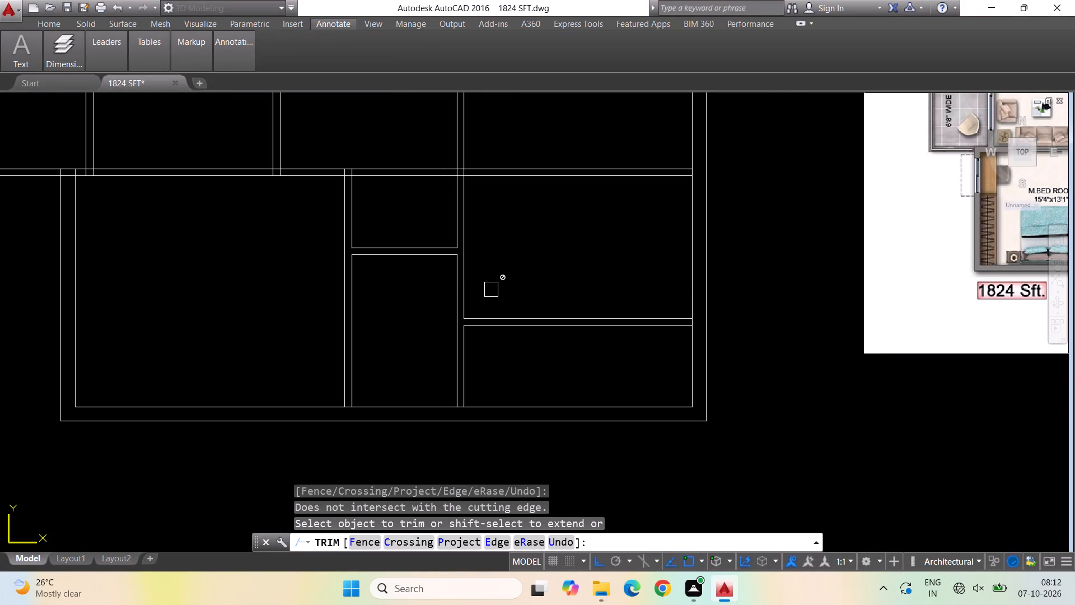
scroll(428, 274, down, 1)
scroll(468, 167, up, 3)
scroll(385, 367, up, 1)
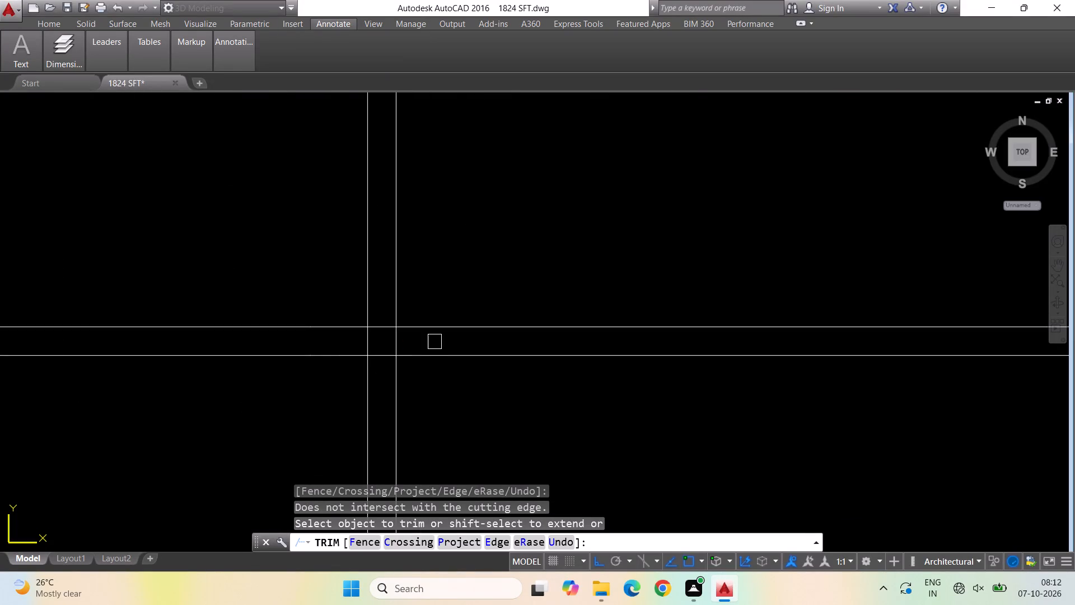
scroll(437, 341, up, 1)
click(372, 342)
click(354, 325)
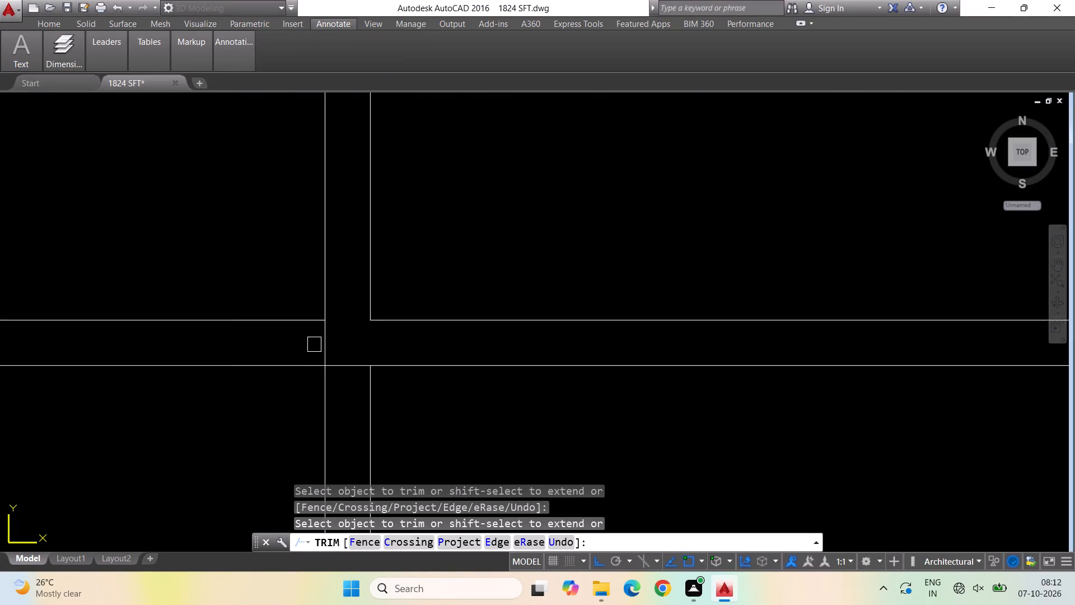
click(320, 343)
click(345, 365)
Trim the overlapping lines where the wall between master bedroom and master toilet meets the horizontal wall above it.
scroll(443, 352, down, 3)
scroll(548, 381, down, 1)
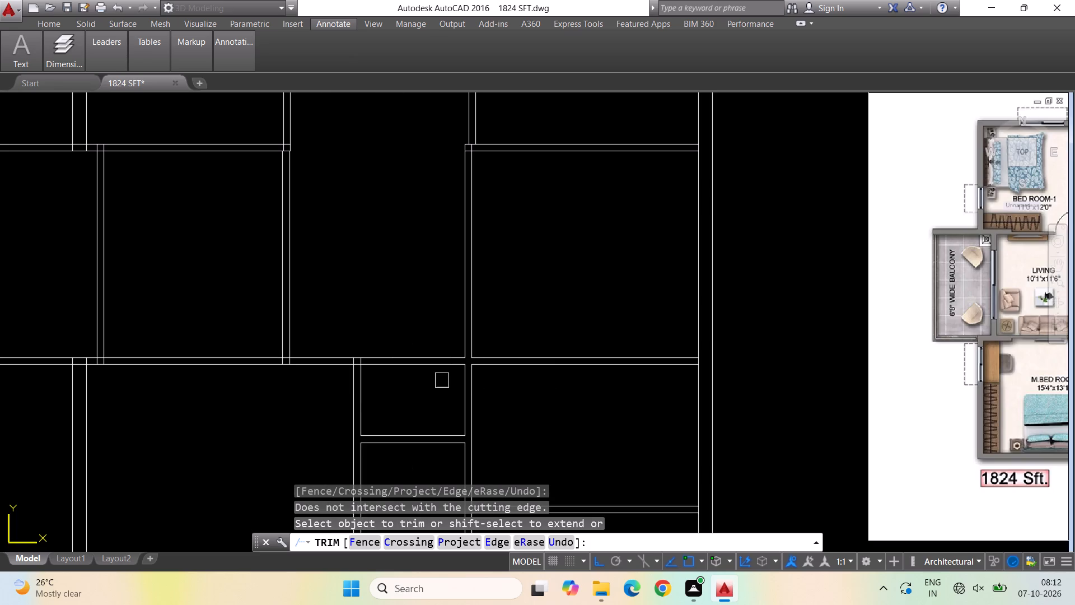
scroll(363, 379, up, 5)
click(274, 224)
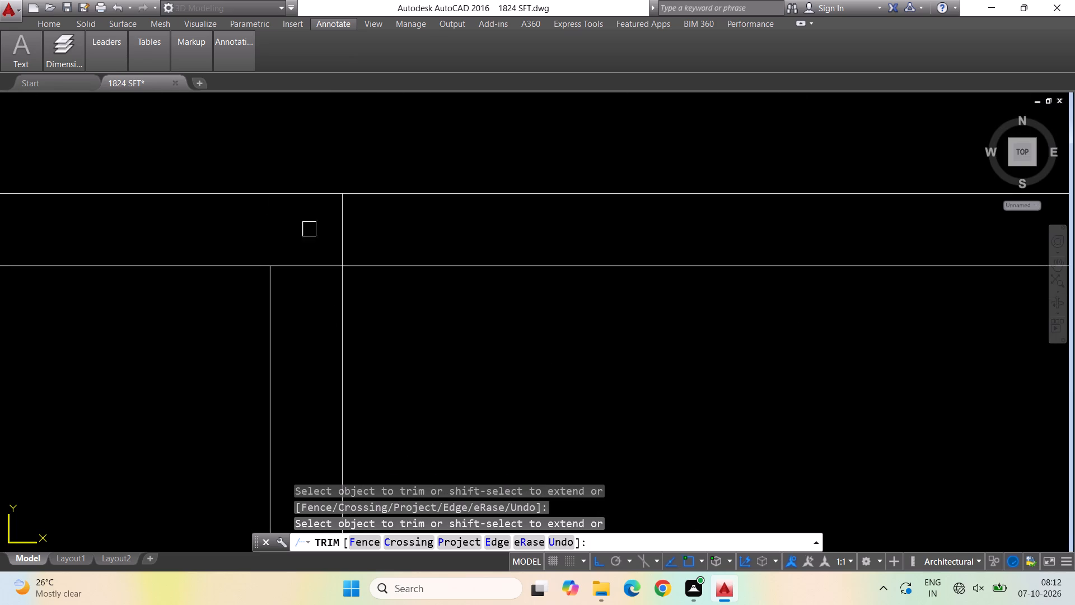
click(339, 235)
click(317, 268)
Trim the overlapping lines where the living–dining wall meets the horizontal wall above the master bedroom.
scroll(534, 343, down, 2)
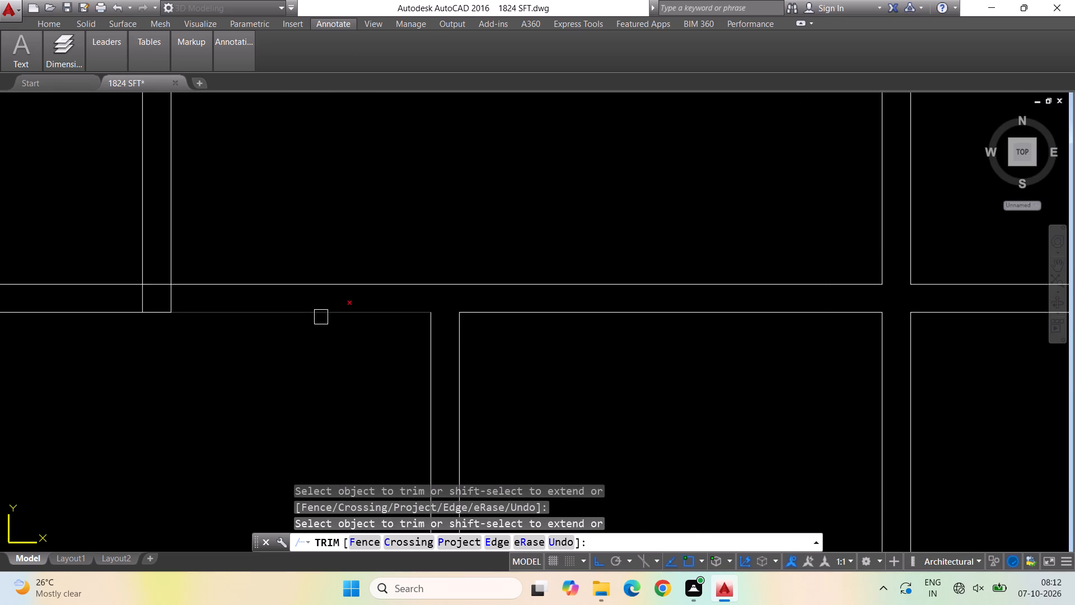
scroll(380, 313, down, 2)
scroll(281, 315, up, 3)
click(324, 265)
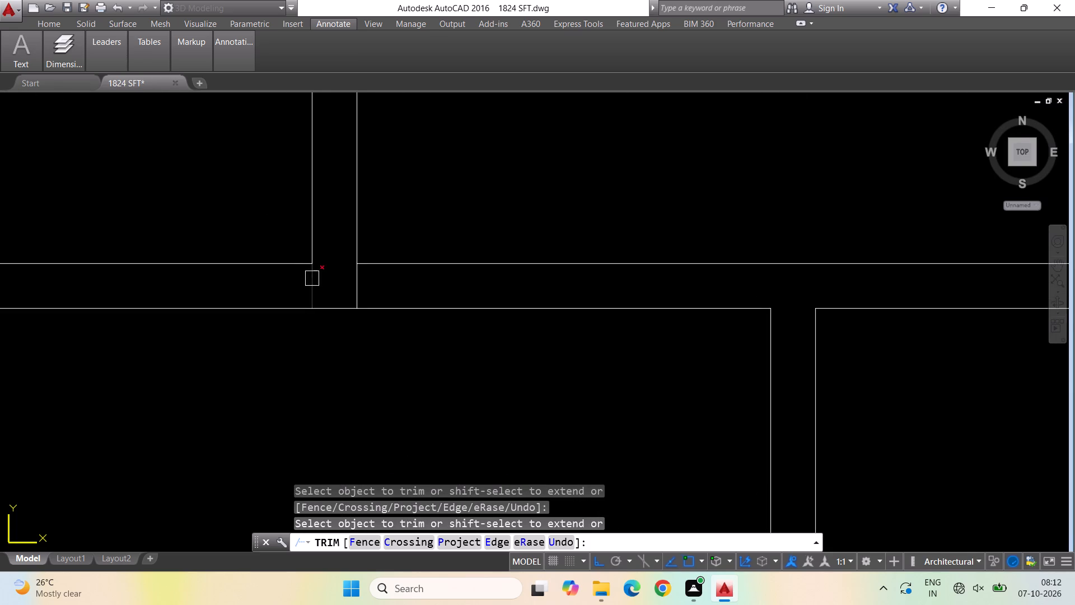
click(312, 278)
click(355, 290)
Trim the overlaps where the balcony–living wall and the master bedroom's outer wall meet the horizontal wall between them.
scroll(412, 286, down, 2)
scroll(488, 294, down, 2)
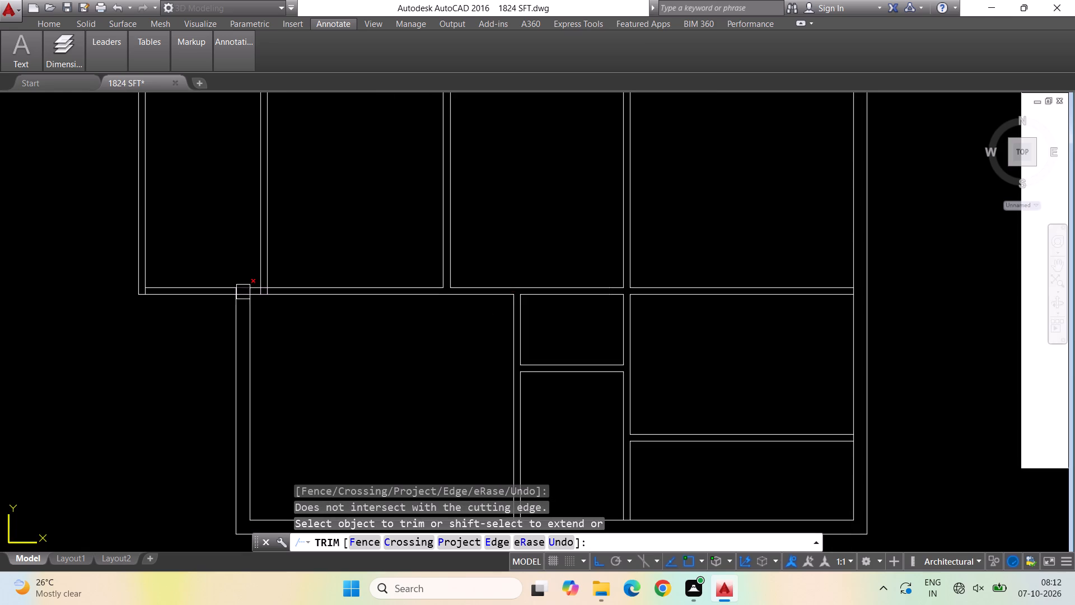
scroll(243, 292, up, 3)
click(325, 272)
click(314, 287)
click(342, 287)
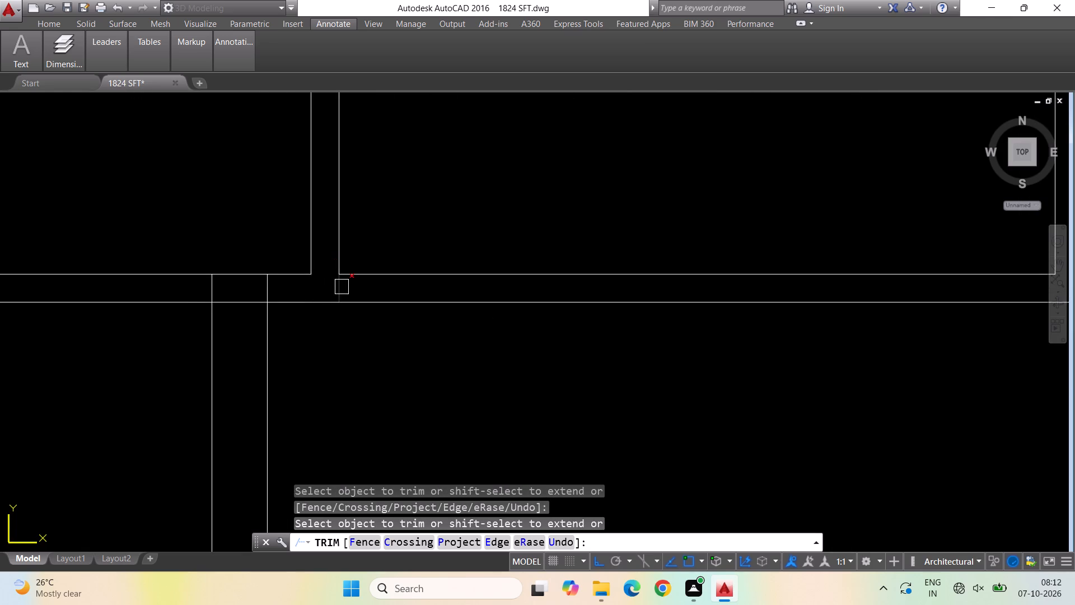
click(207, 288)
click(266, 294)
click(246, 301)
Trim the overlaps where bedroom 1's outer wall and the balcony–living wall meet the horizontal wall between them.
scroll(317, 271, down, 4)
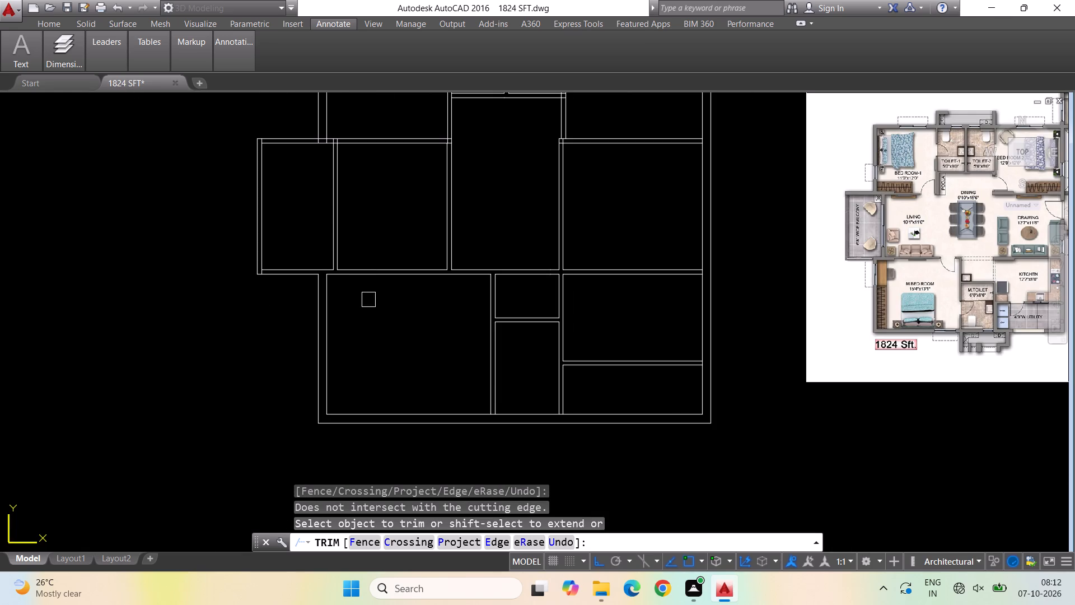
scroll(196, 310, down, 1)
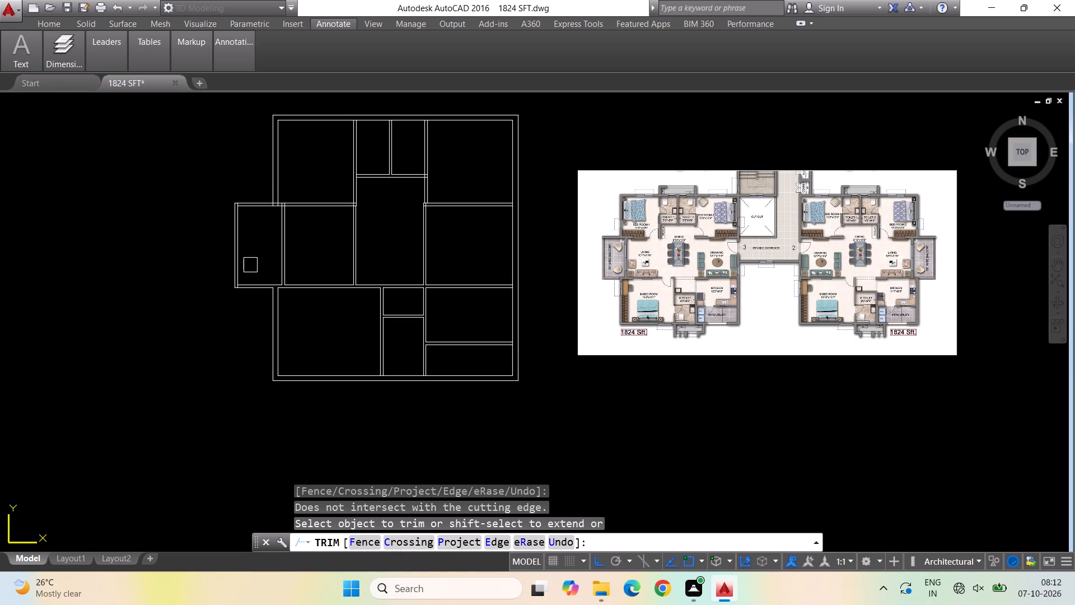
scroll(249, 246, up, 1)
scroll(285, 166, up, 5)
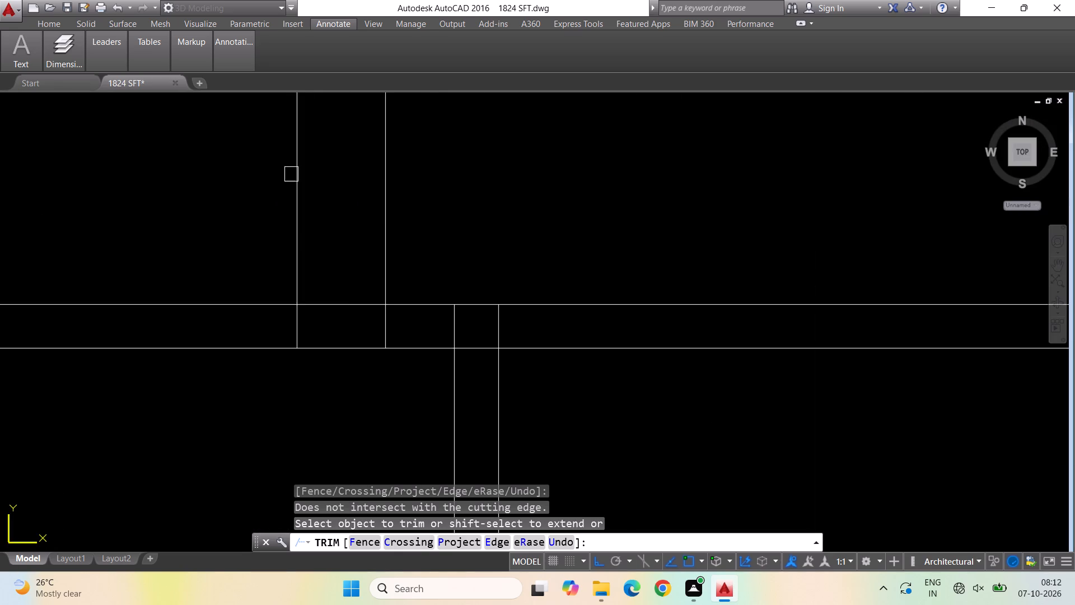
scroll(286, 226, down, 2)
scroll(306, 257, up, 2)
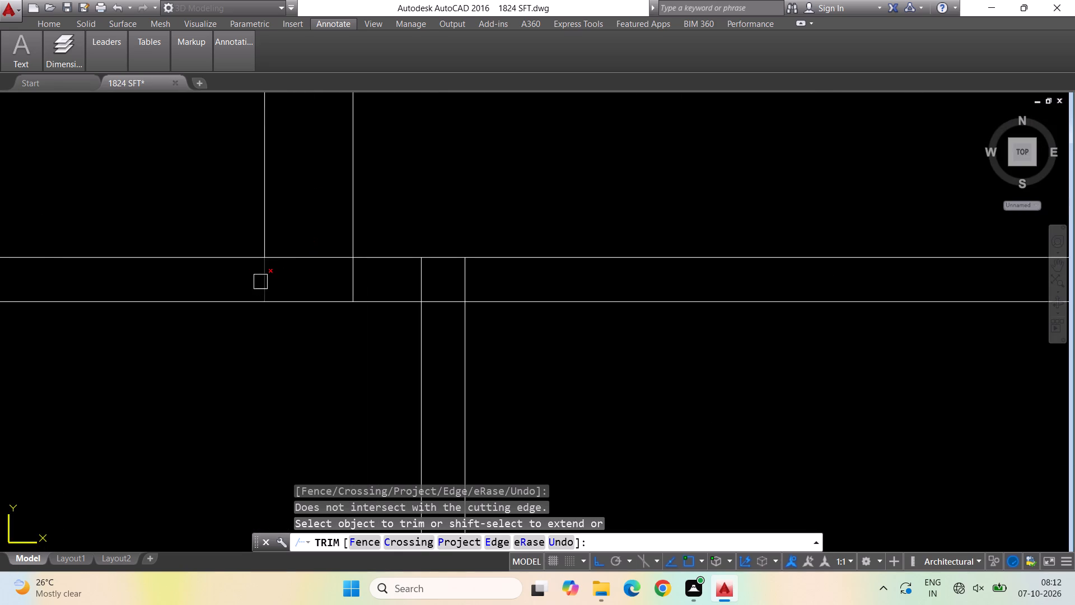
click(260, 282)
click(344, 280)
click(352, 279)
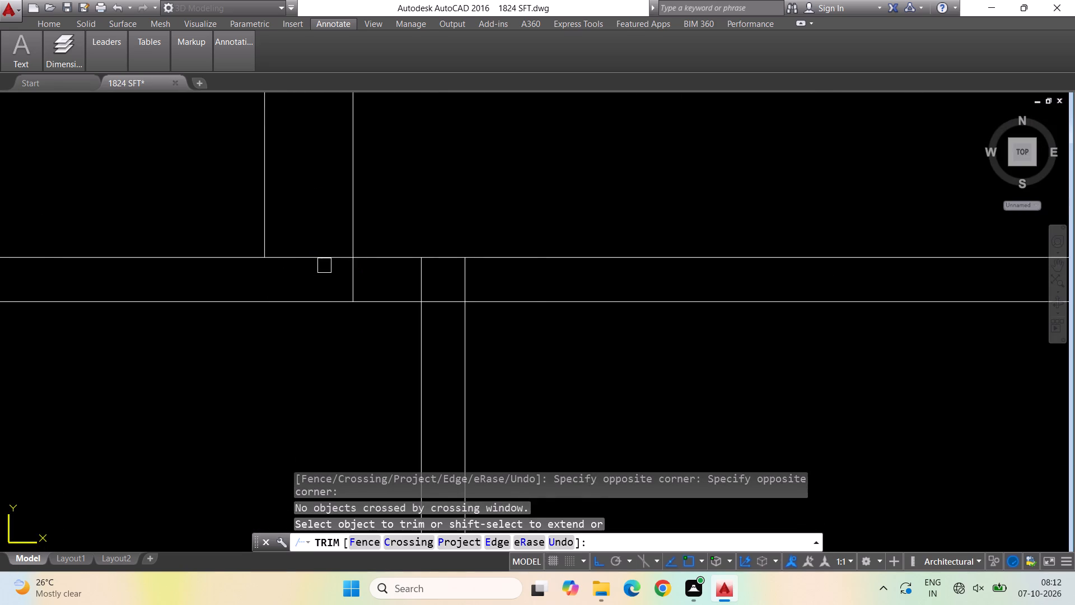
click(320, 262)
click(419, 282)
click(465, 282)
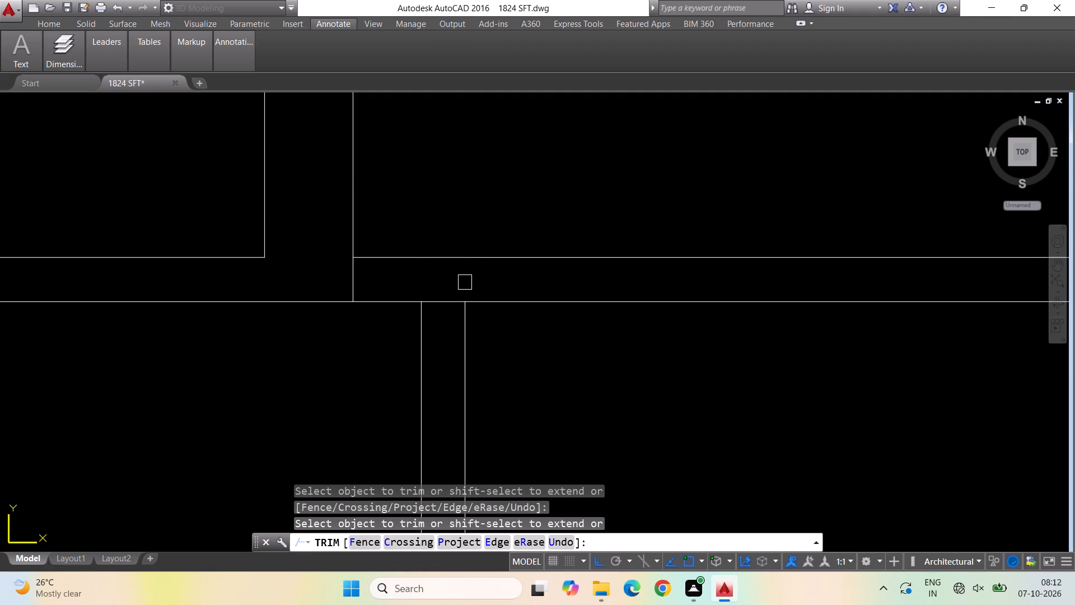
click(447, 299)
click(352, 278)
Trim the overlapping inner wall line at the balcony's lower and upper outer corners, checking against the reference plan.
scroll(352, 253, down, 2)
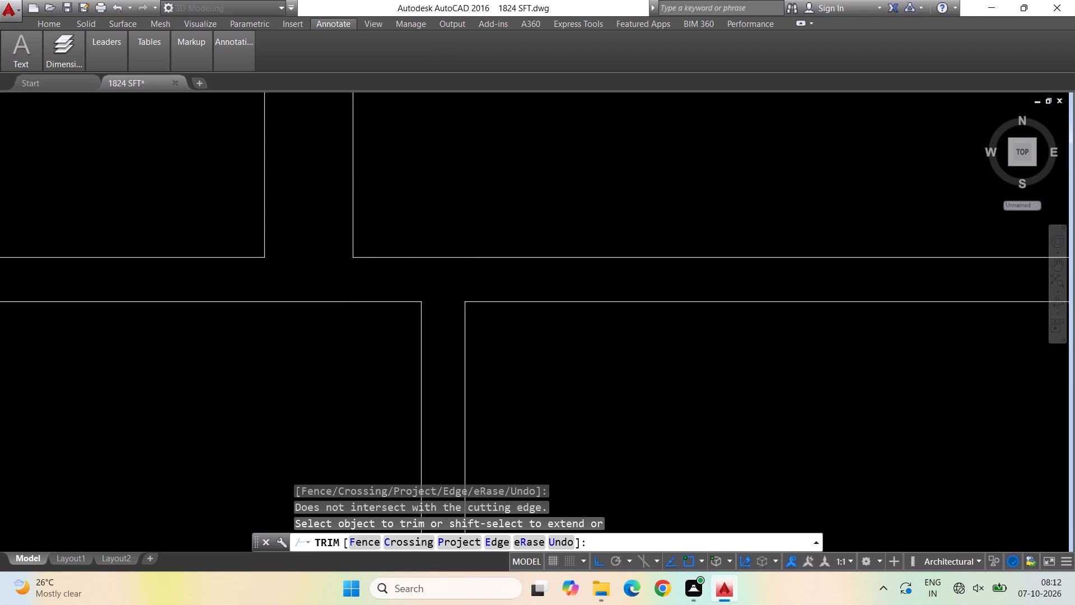
scroll(375, 238, down, 3)
scroll(206, 239, up, 2)
scroll(205, 235, down, 3)
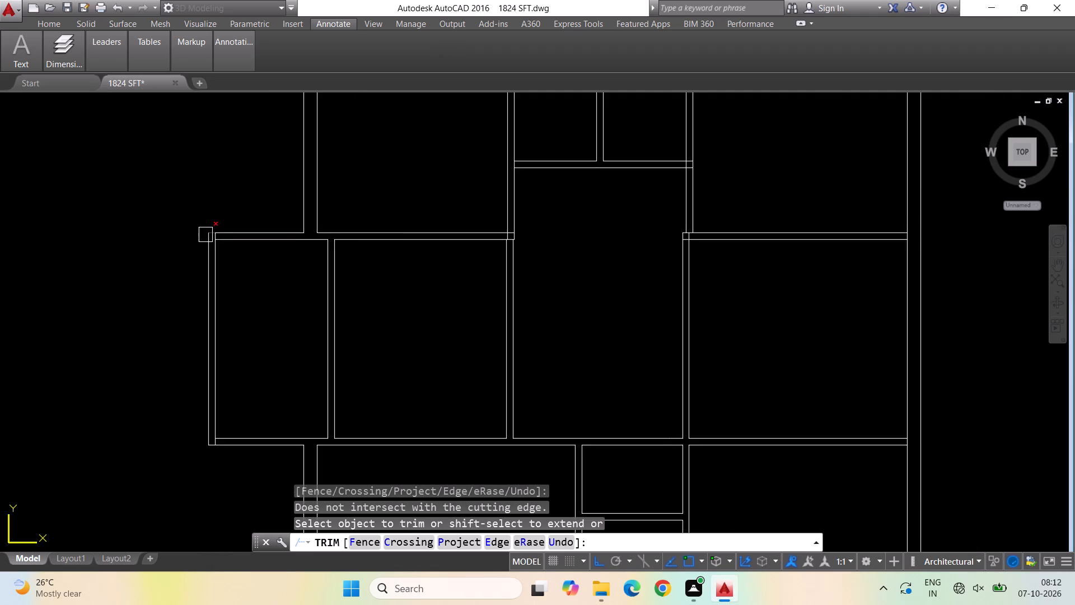
scroll(205, 235, down, 2)
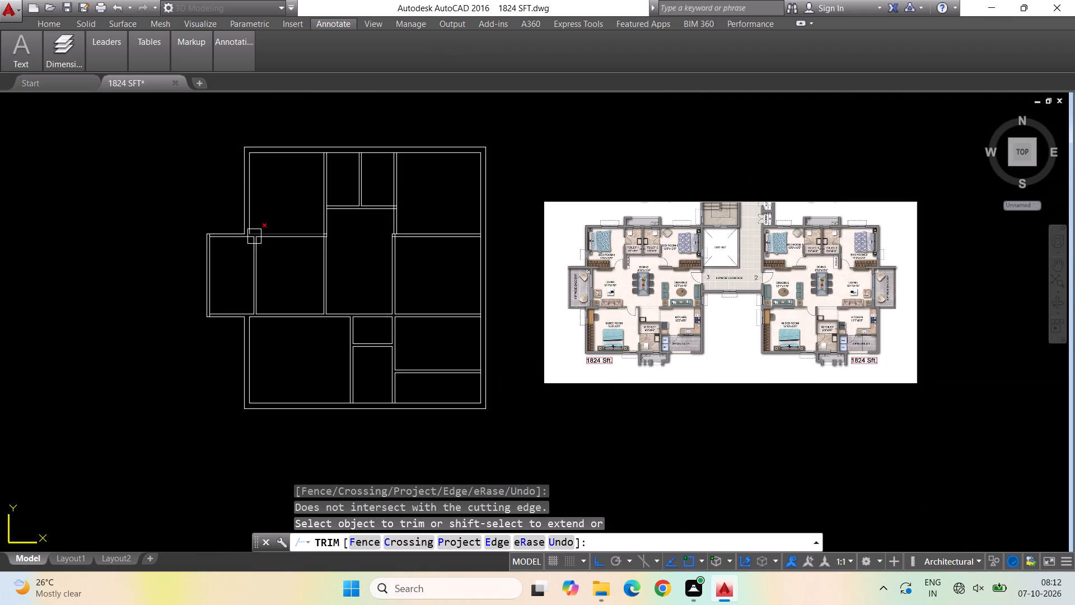
scroll(575, 275, up, 3)
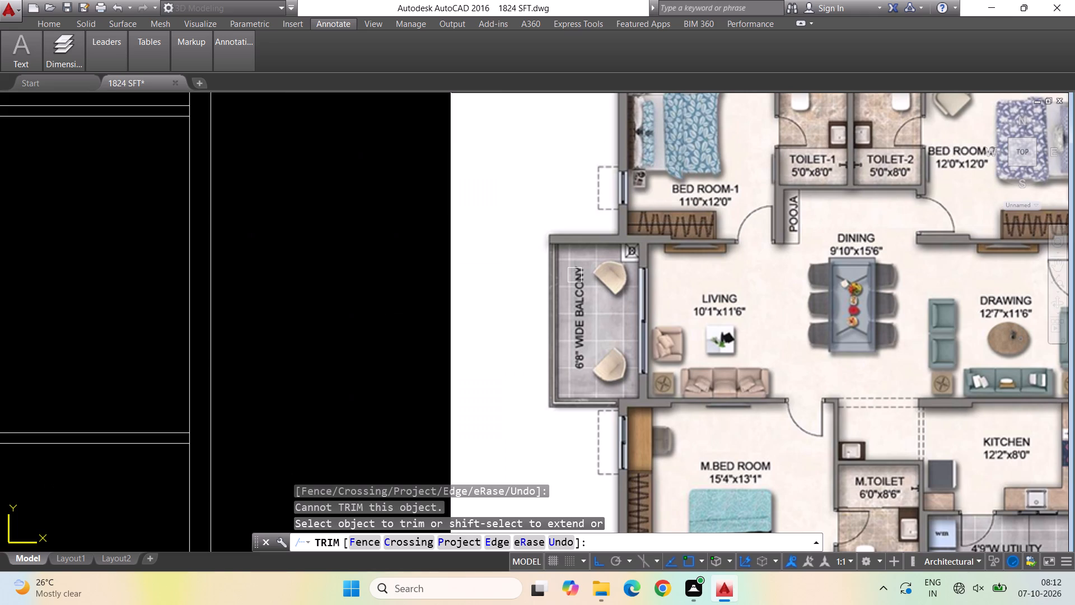
scroll(574, 275, down, 2)
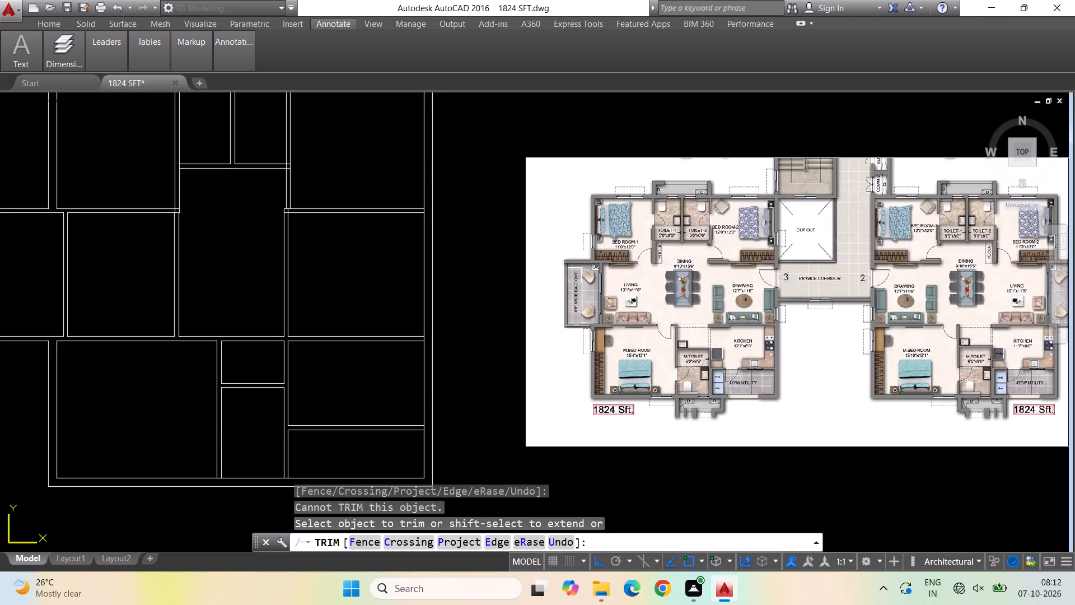
scroll(574, 275, down, 2)
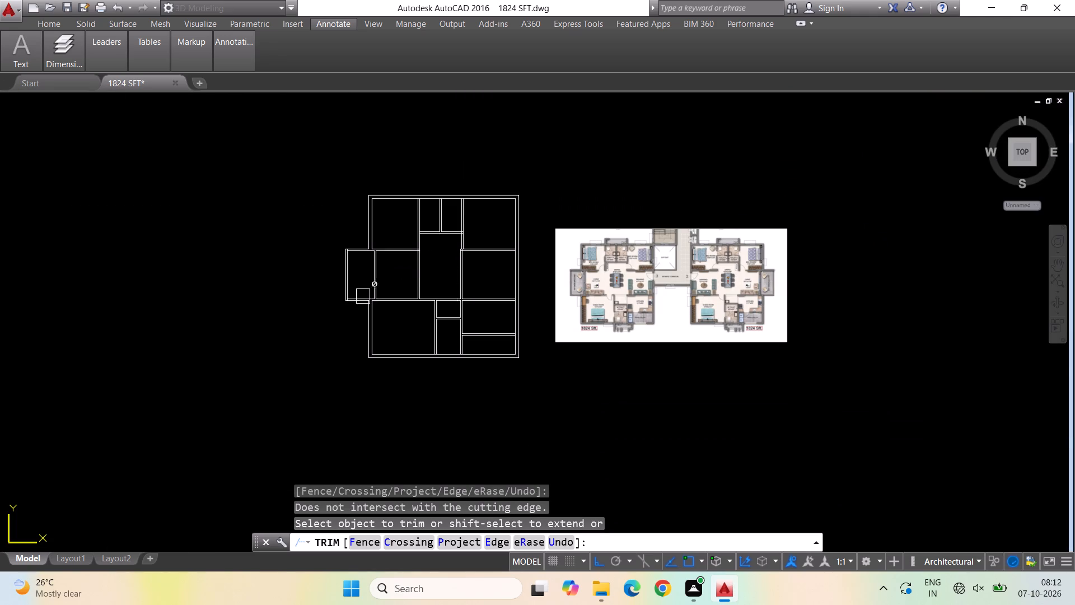
scroll(358, 299, up, 5)
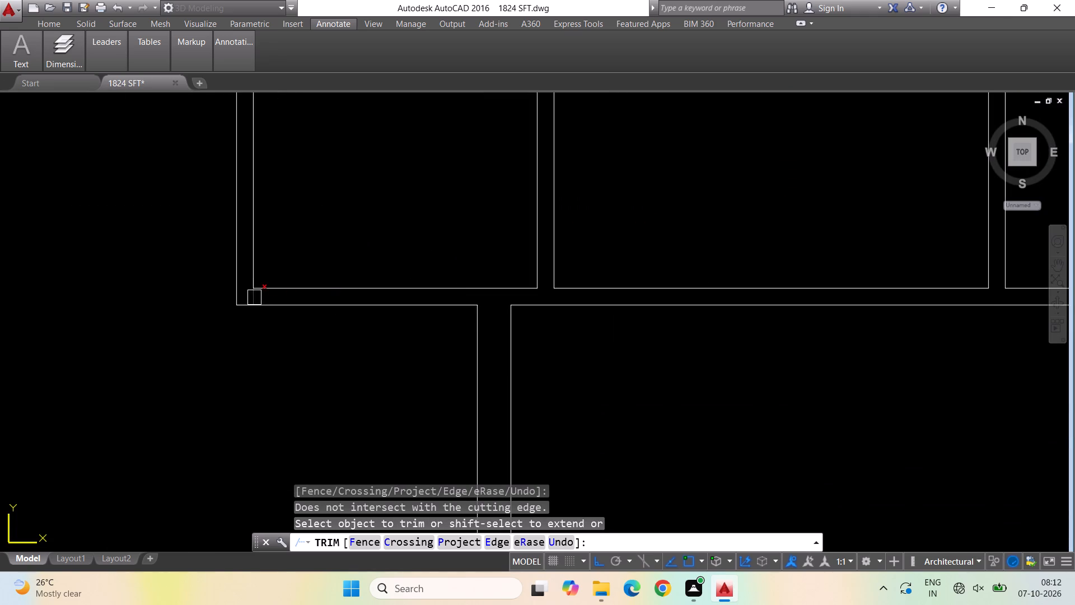
scroll(254, 297, up, 2)
click(254, 296)
scroll(259, 333, down, 5)
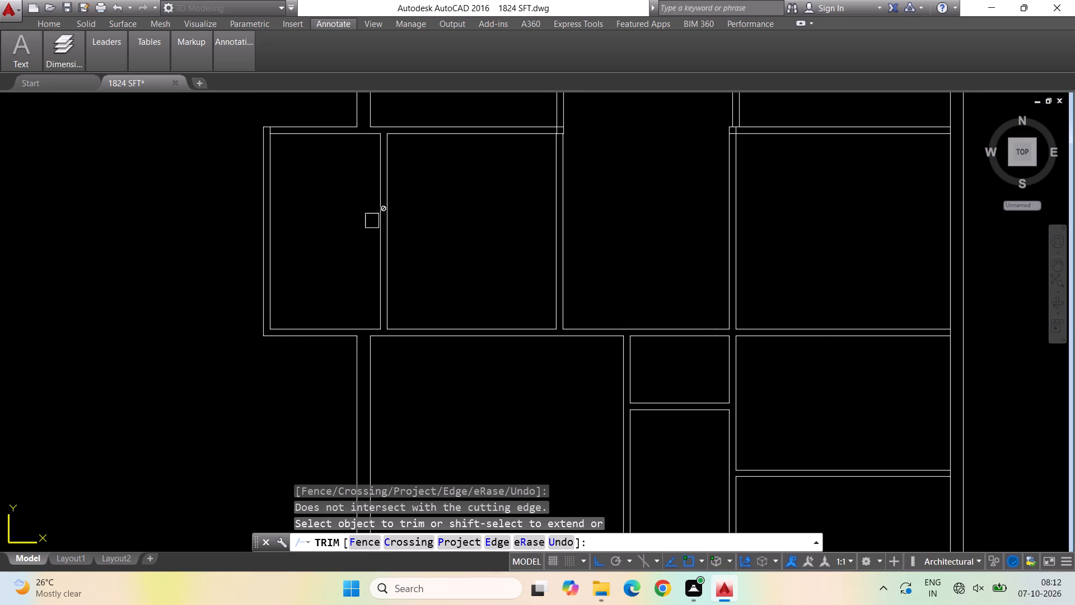
scroll(287, 134, up, 2)
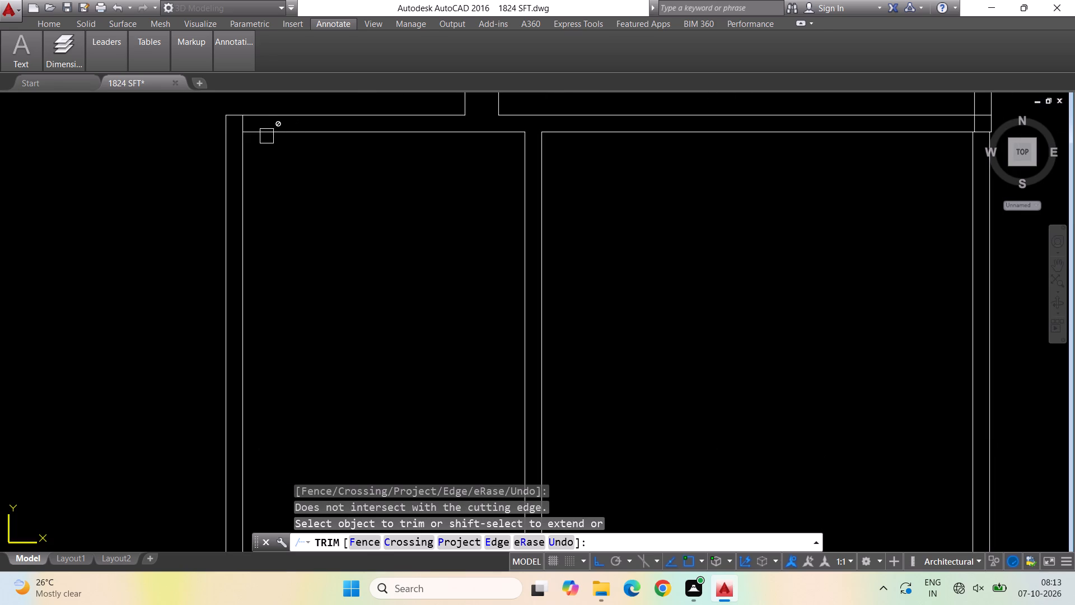
click(239, 124)
key(Escape)
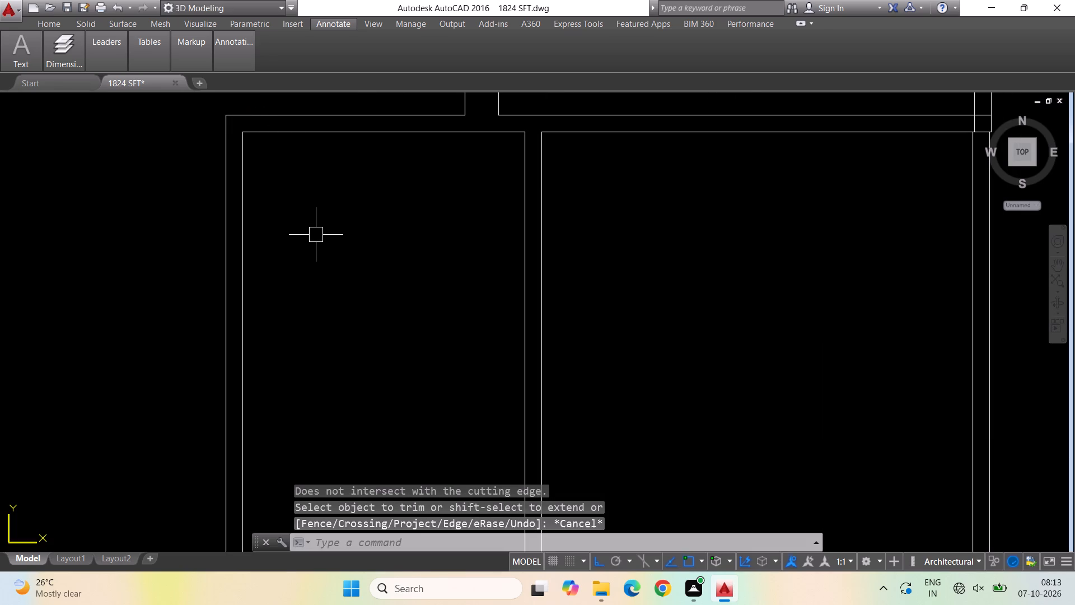
Extend the inner line of the balcony's top wall to the balcony's outer wall line.
text(ex)
key(space)
key(space)
click(272, 132)
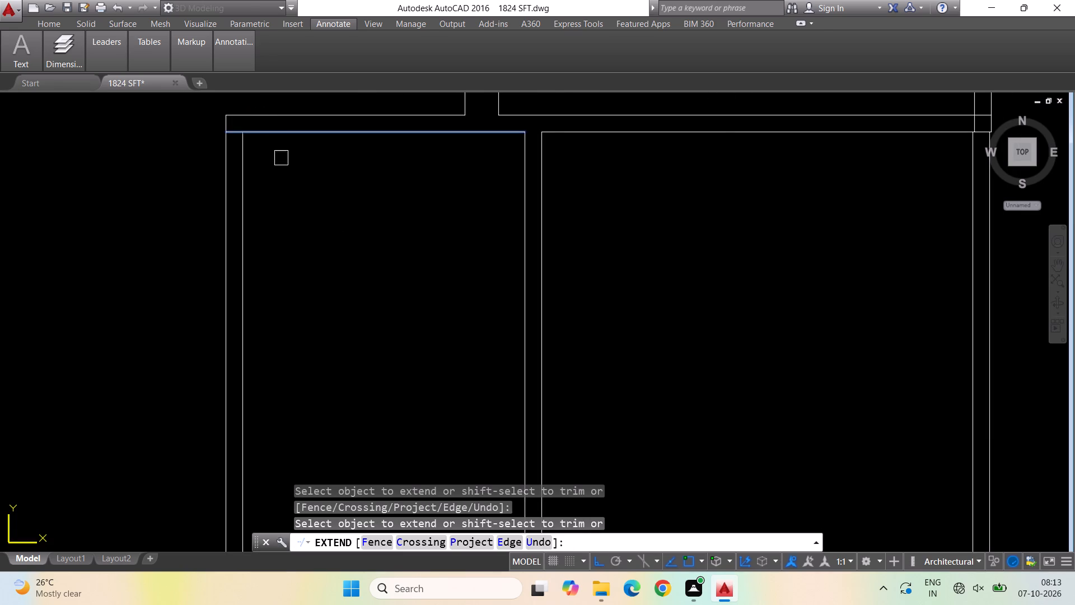
Compare the drawn wall layout with the 1824 Sft. apartment in the reference plan image.
scroll(278, 245, down, 4)
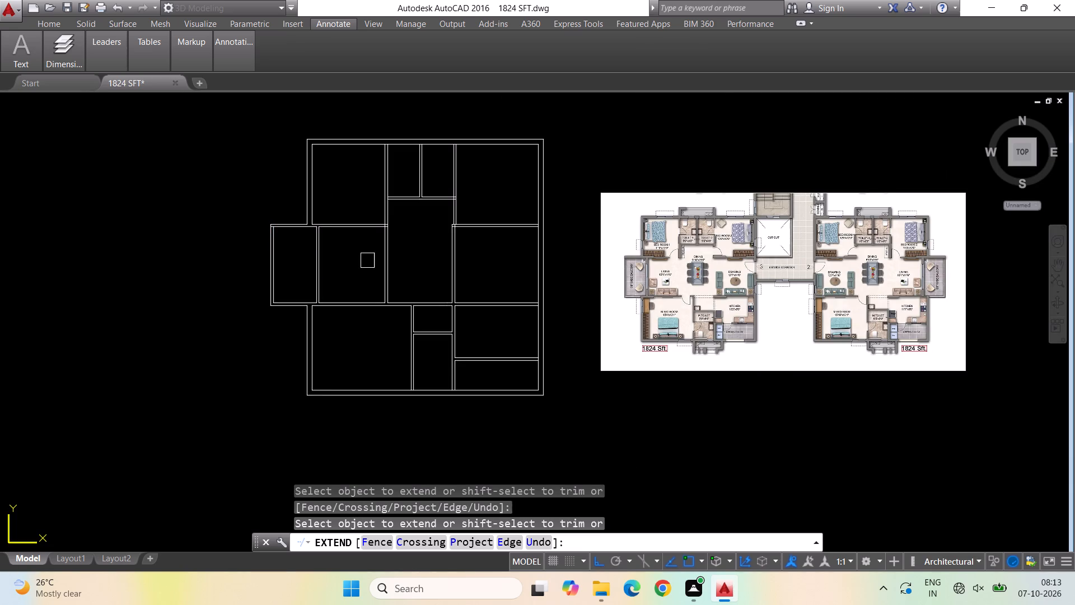
scroll(652, 295, up, 2)
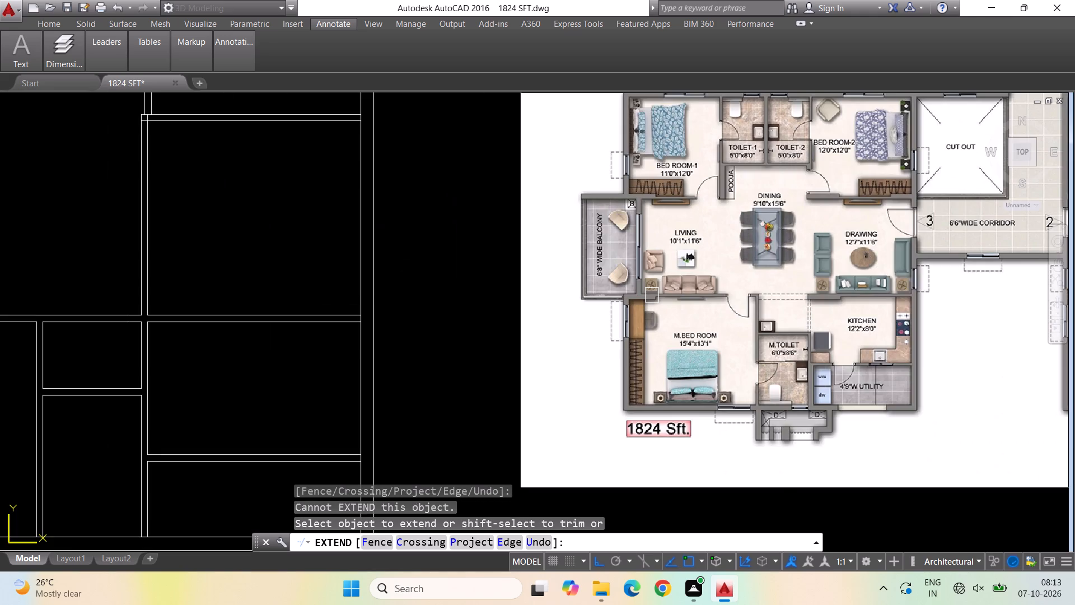
scroll(652, 295, down, 2)
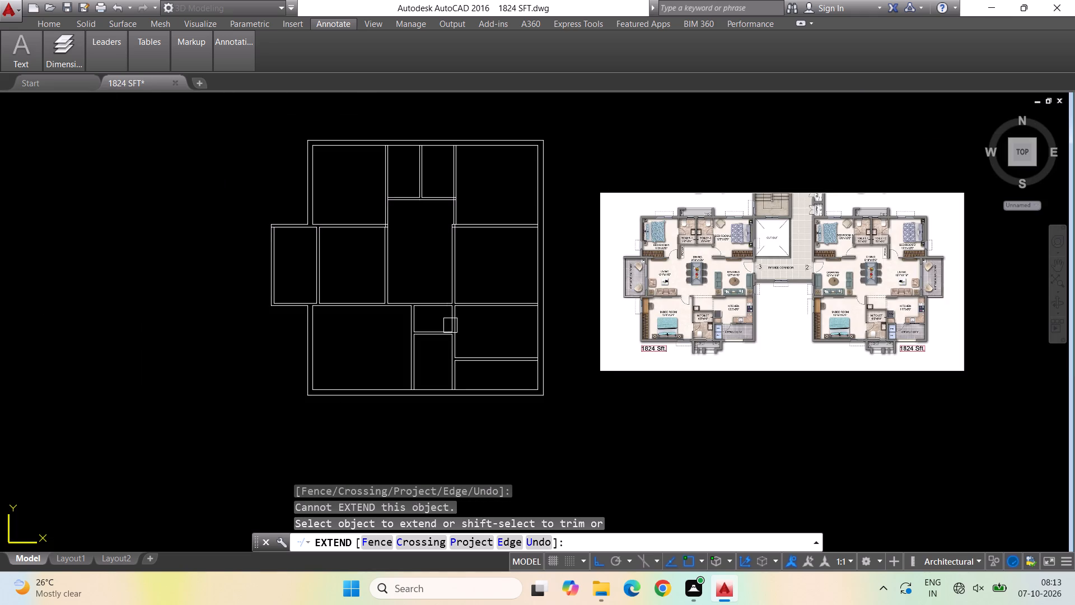
scroll(288, 329, up, 2)
scroll(288, 329, down, 2)
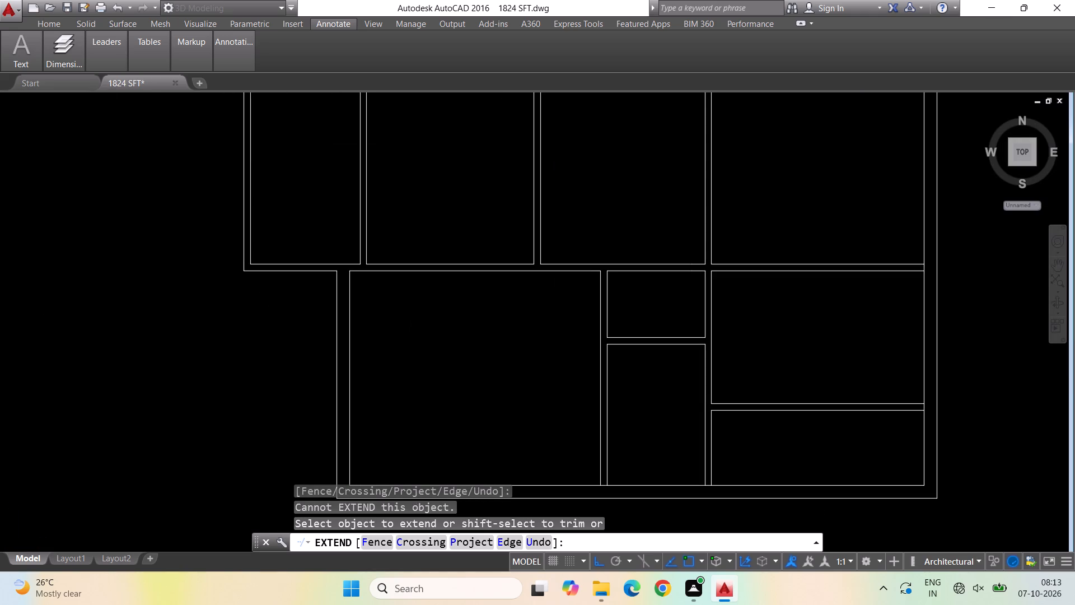
scroll(658, 310, up, 2)
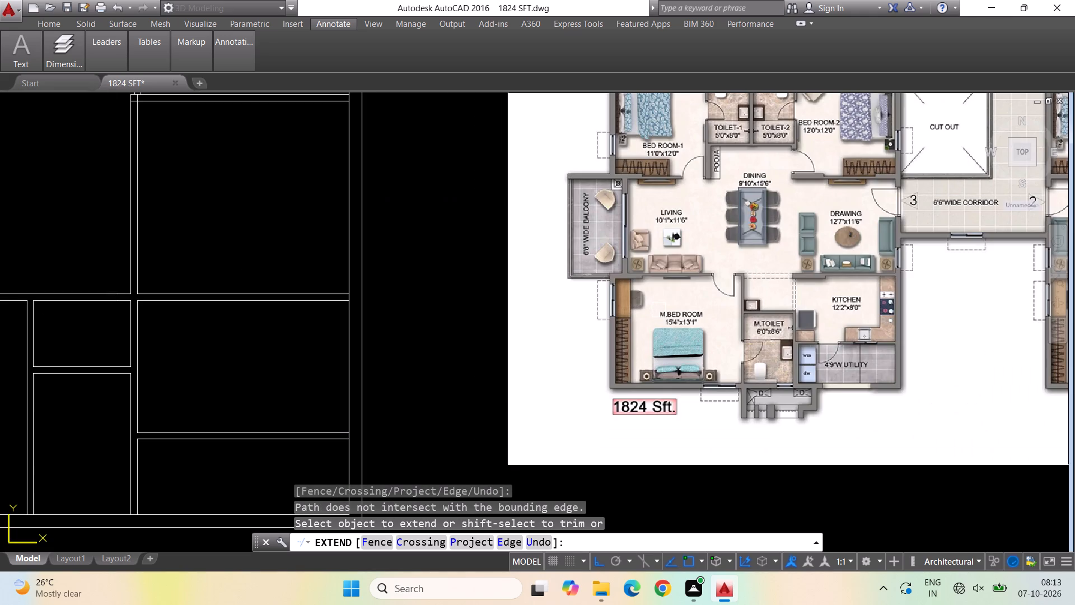
scroll(658, 310, down, 1)
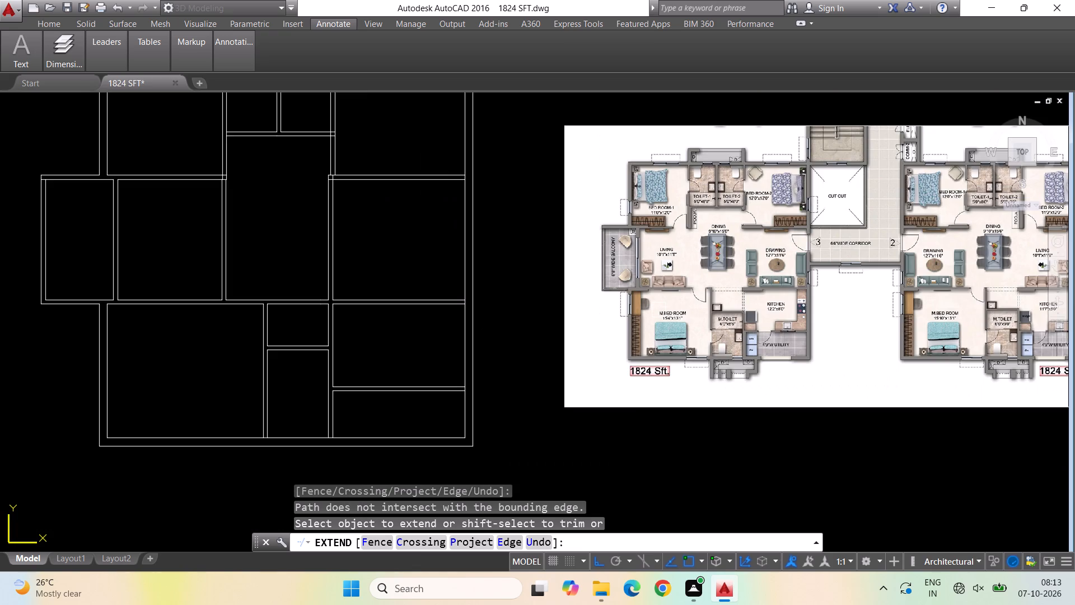
scroll(643, 273, up, 1)
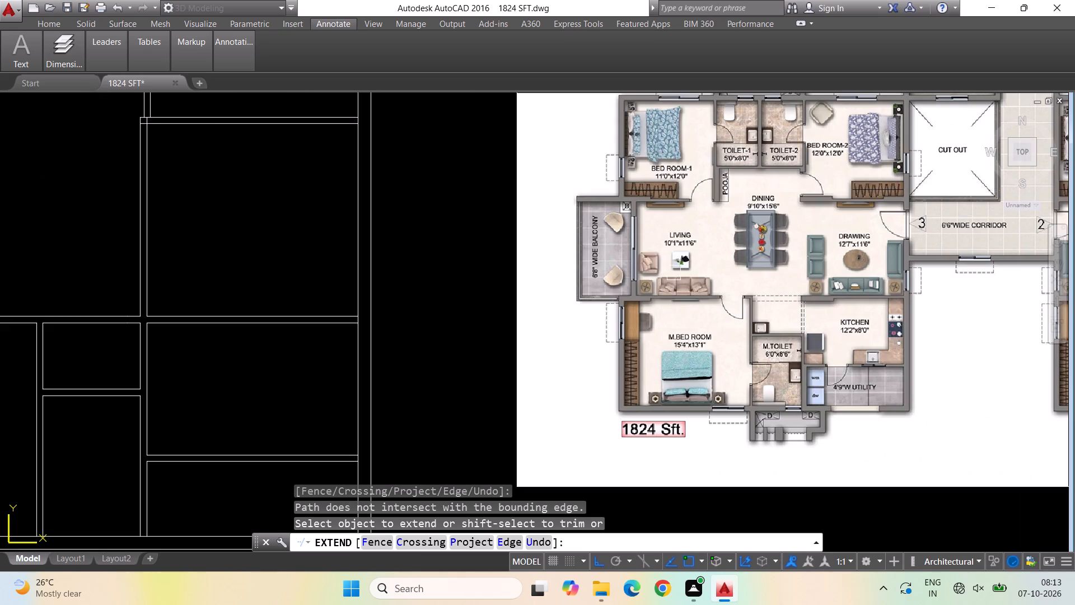
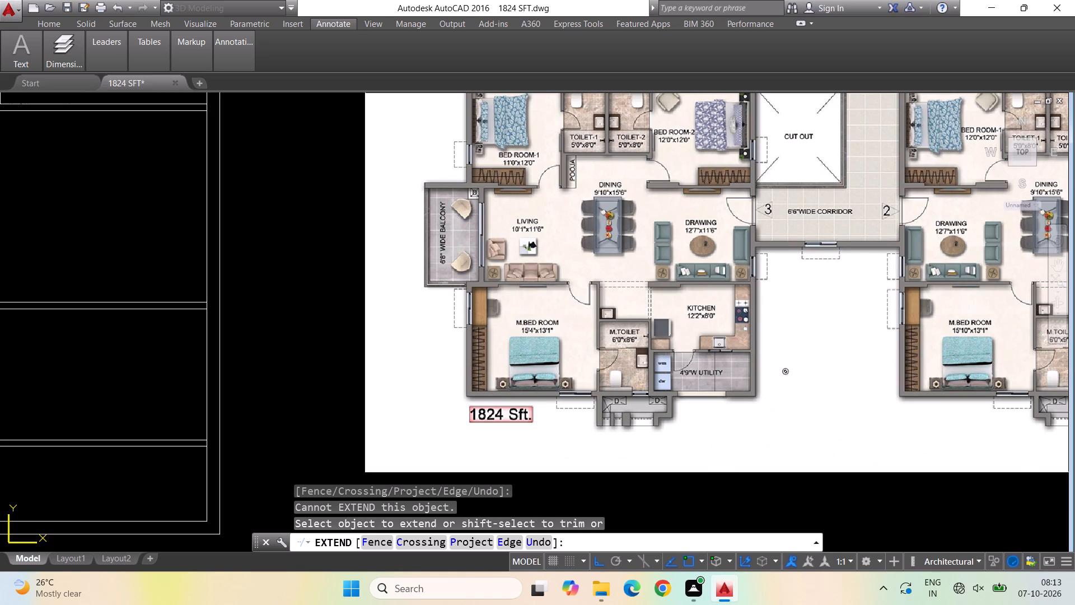
Check the balcony's outer walls in the 1824 Sft. reference plan against the drawn wall layout.
scroll(662, 350, down, 1)
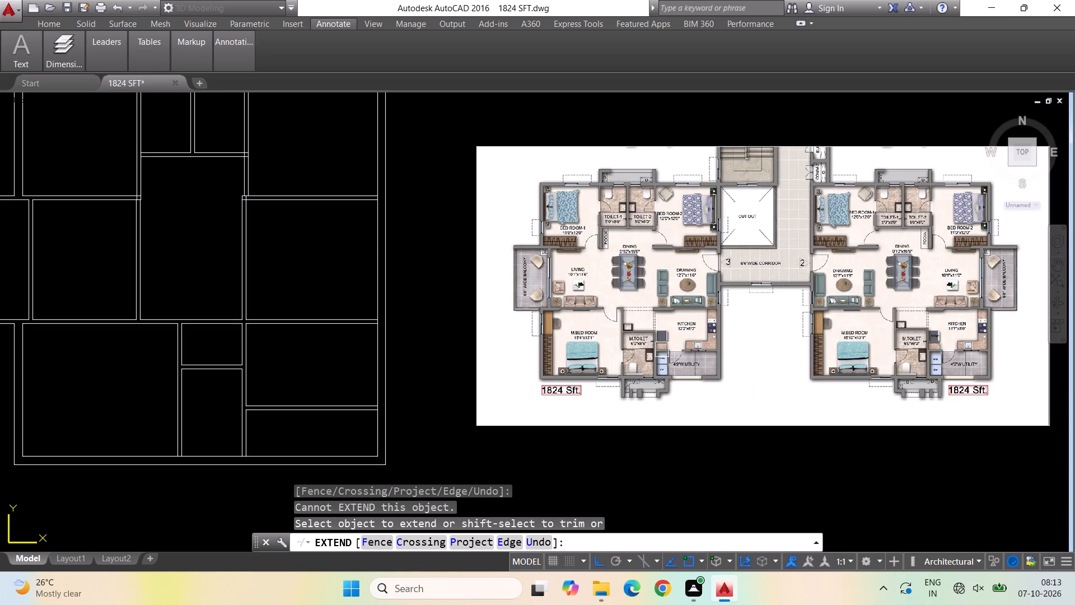
scroll(662, 350, down, 2)
scroll(662, 350, up, 1)
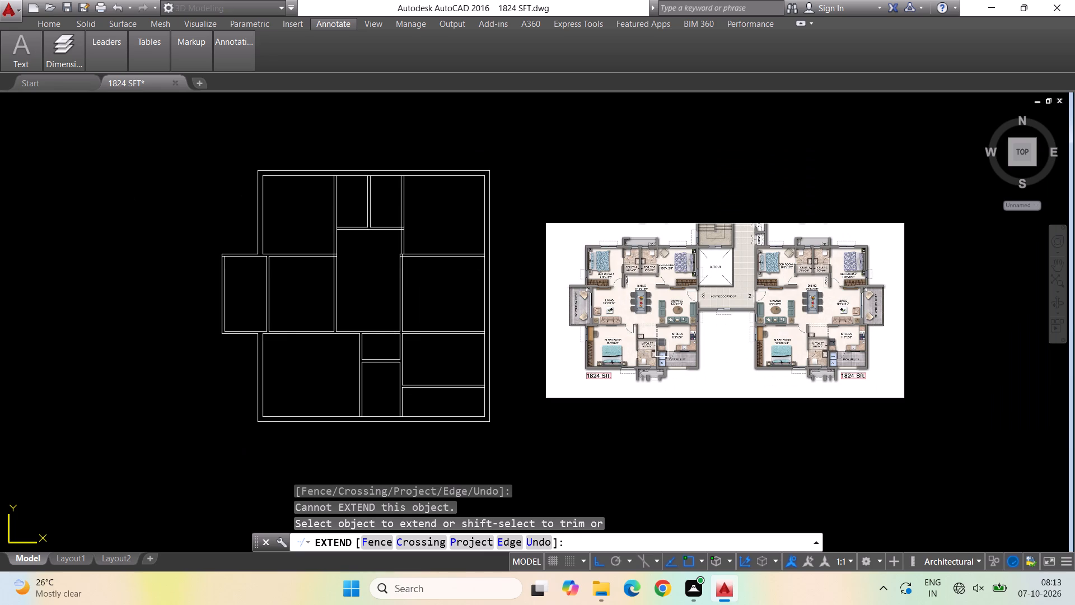
scroll(615, 283, up, 2)
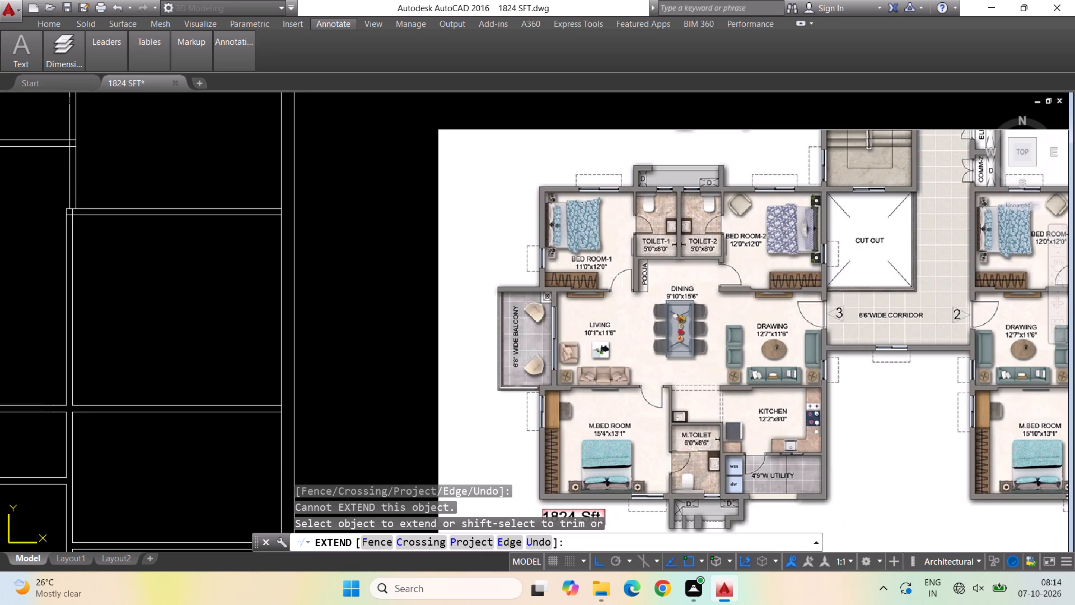
scroll(667, 304, down, 1)
scroll(724, 322, down, 1)
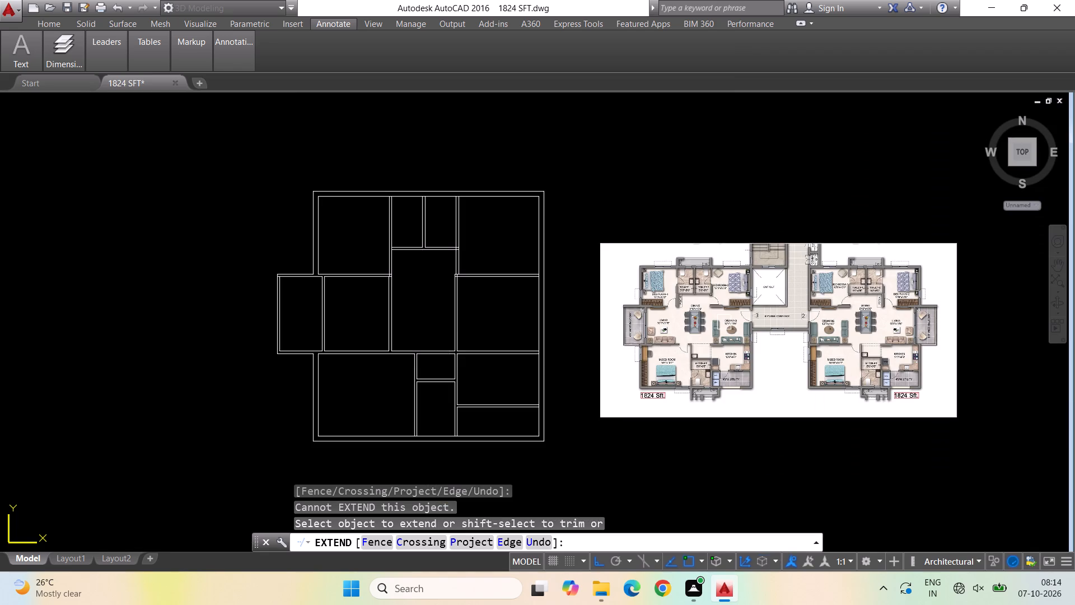
scroll(314, 306, up, 1)
key(Escape)
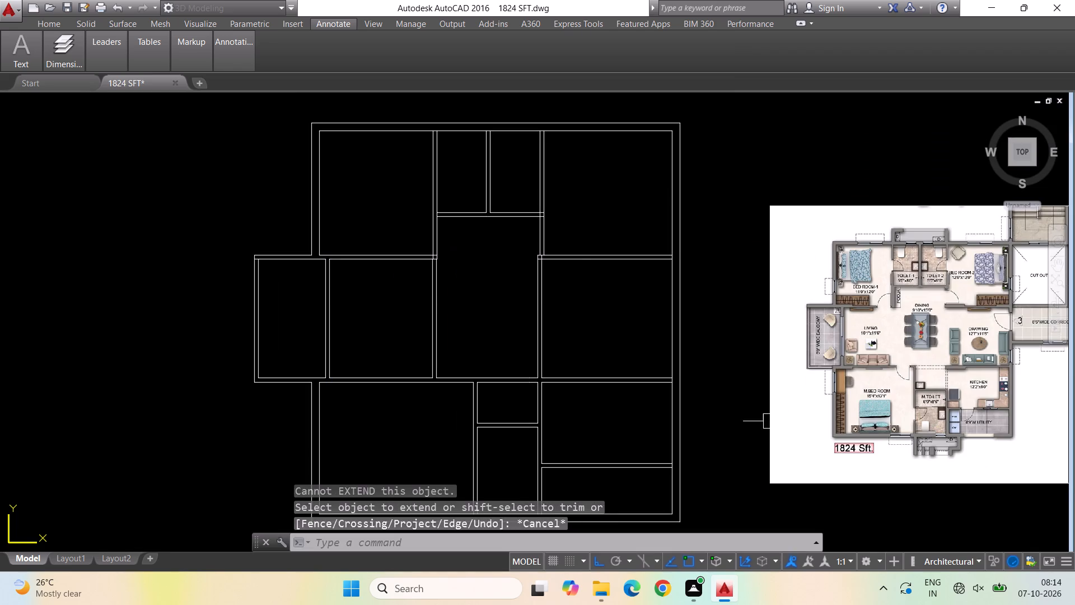
key(Escape)
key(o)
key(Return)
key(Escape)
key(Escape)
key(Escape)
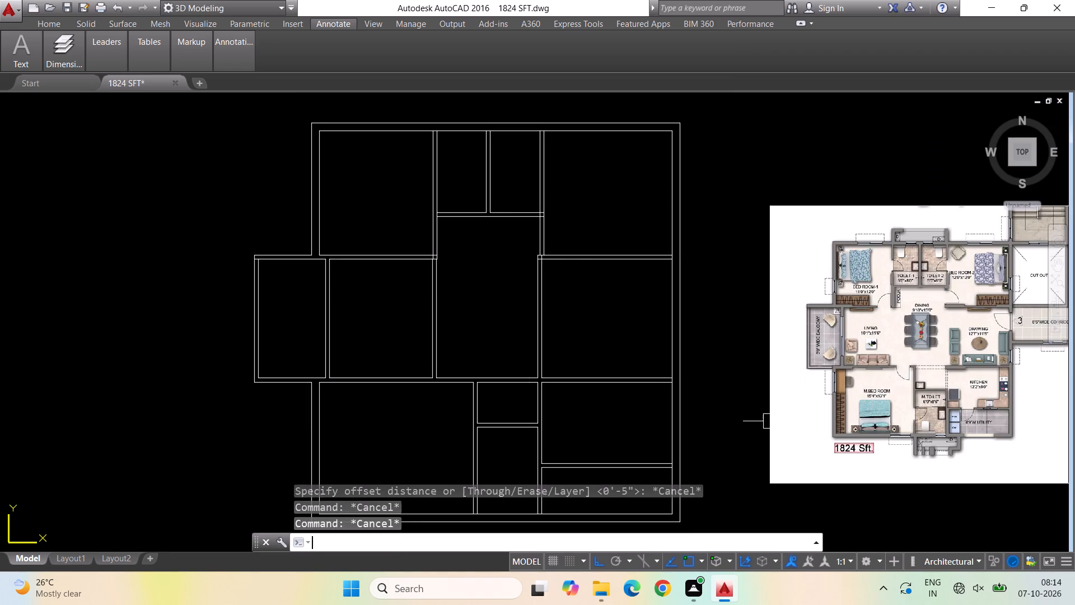
Offset the outermost line of the balcony's outer wall 9" inward.
key(o)
key(Return)
text(9")
key(Return)
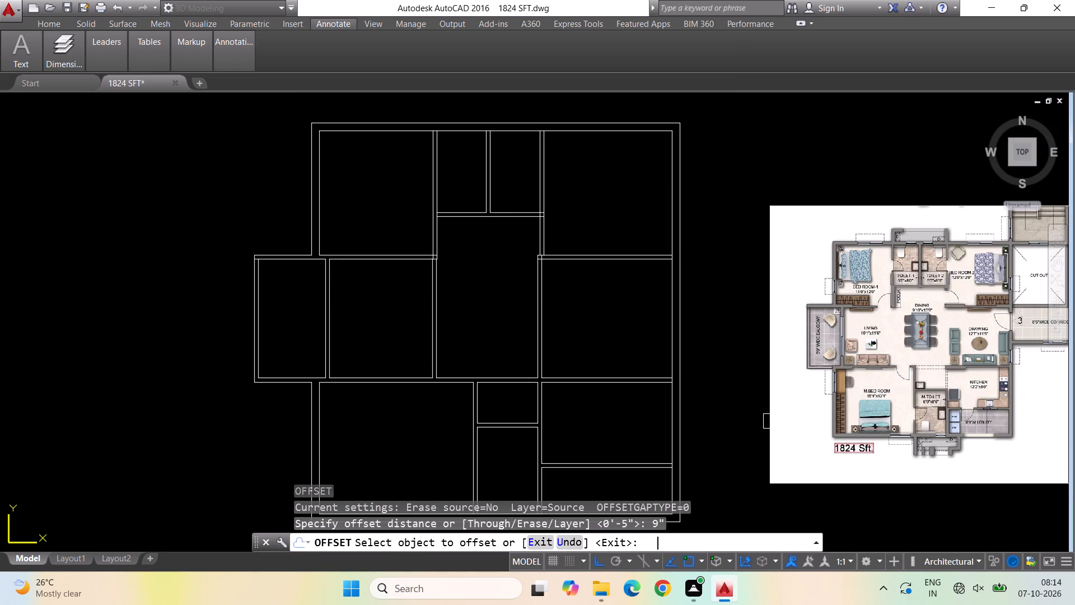
scroll(261, 322, up, 2)
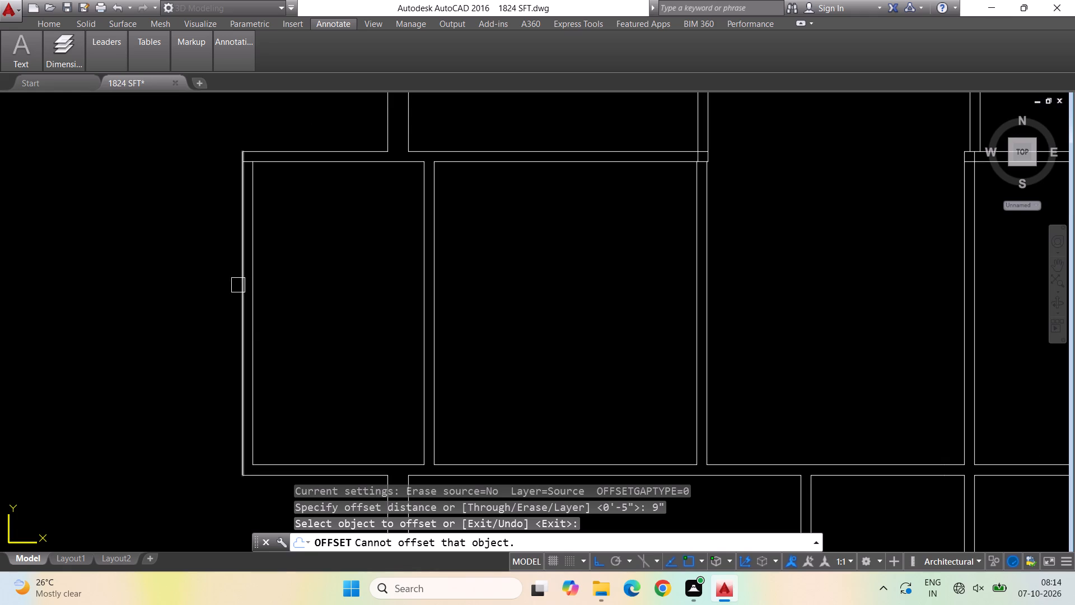
click(238, 285)
click(304, 295)
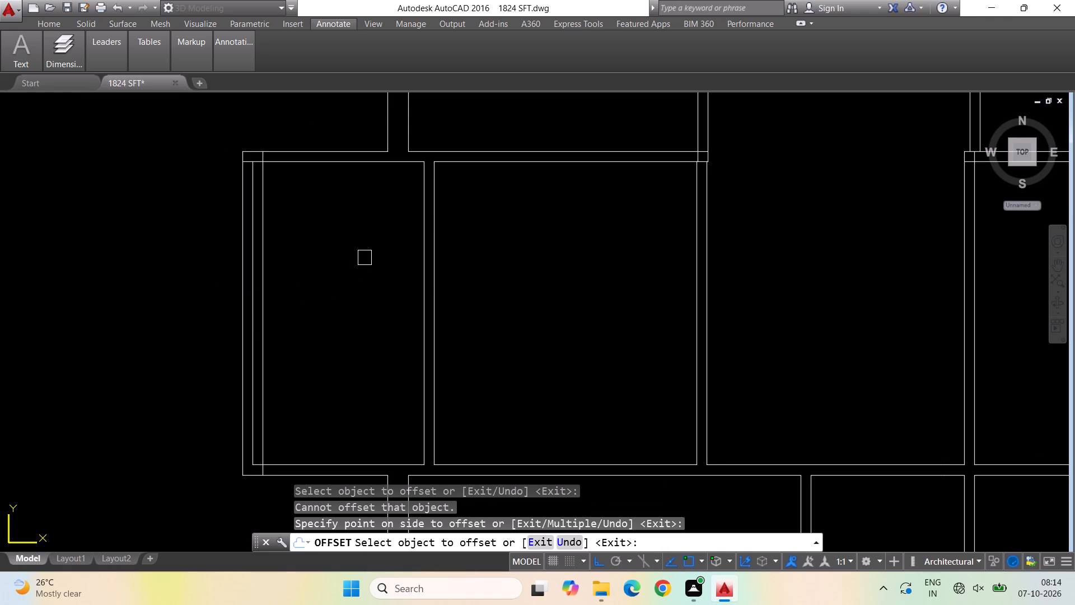
key(Escape)
key(Escape)
Delete the old inner line of the balcony's outer wall, midway between the outer line and the new 9" offset.
click(251, 234)
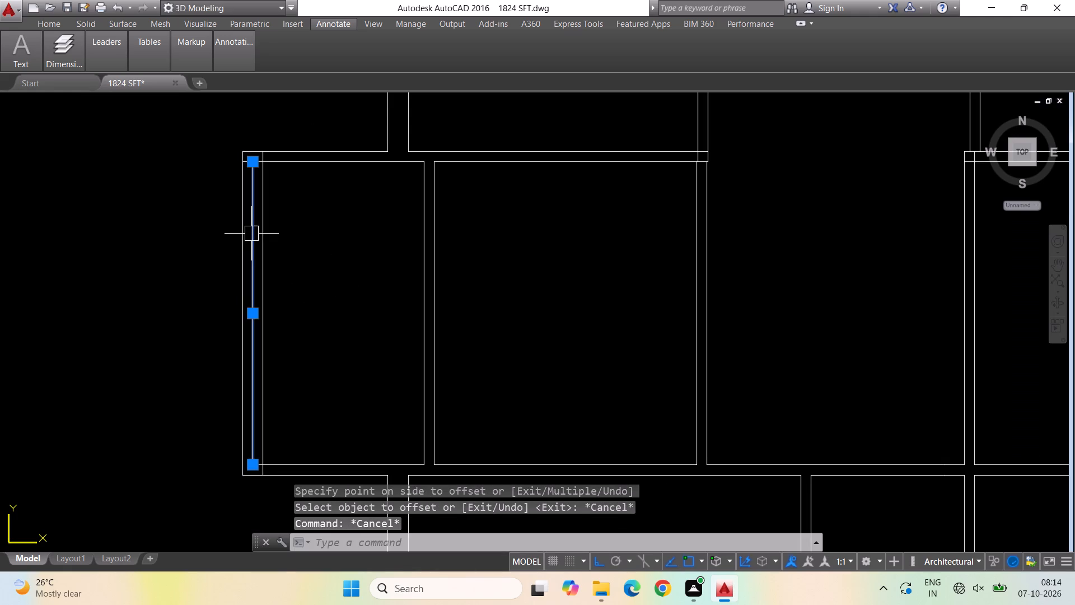
key(Delete)
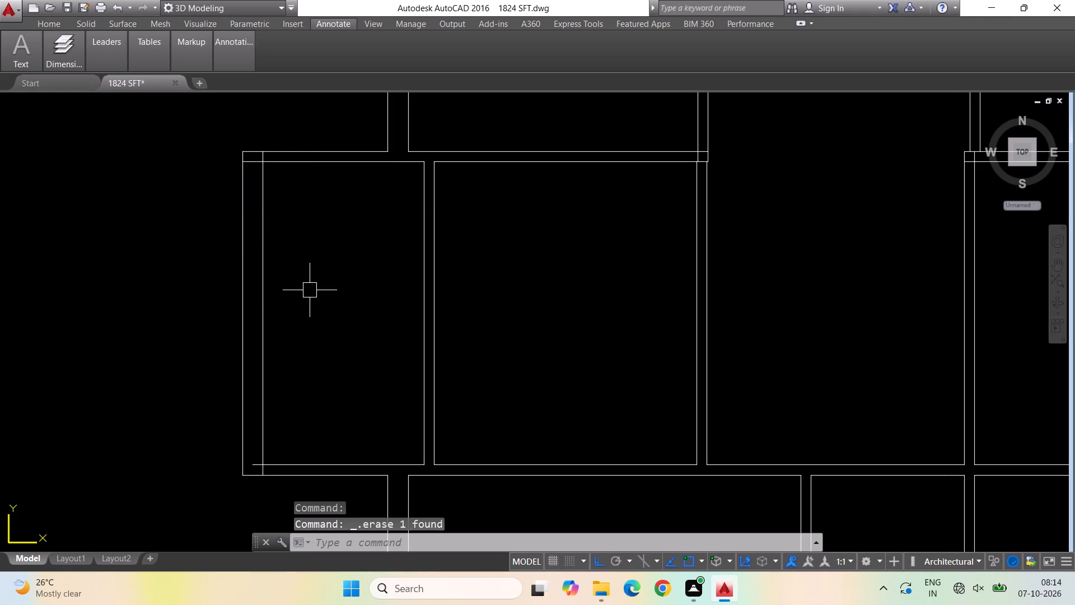
Offset the outer lines of the balcony's bottom and top walls 9" into the balcony.
scroll(314, 291, down, 1)
key(Escape)
key(Escape)
key(Escape)
key(o)
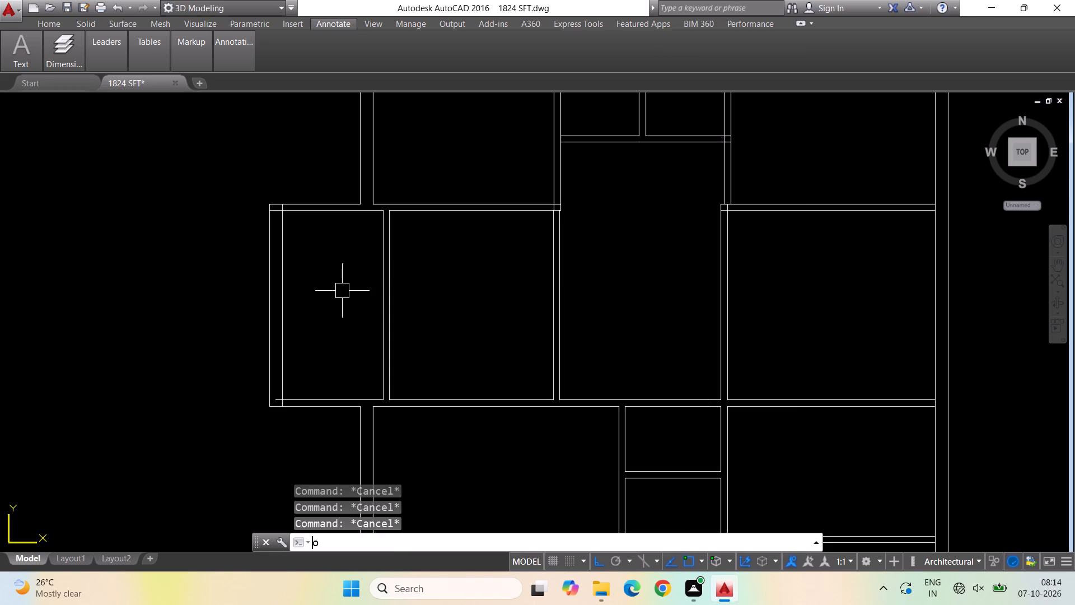
key(Return)
text(9")
key(Return)
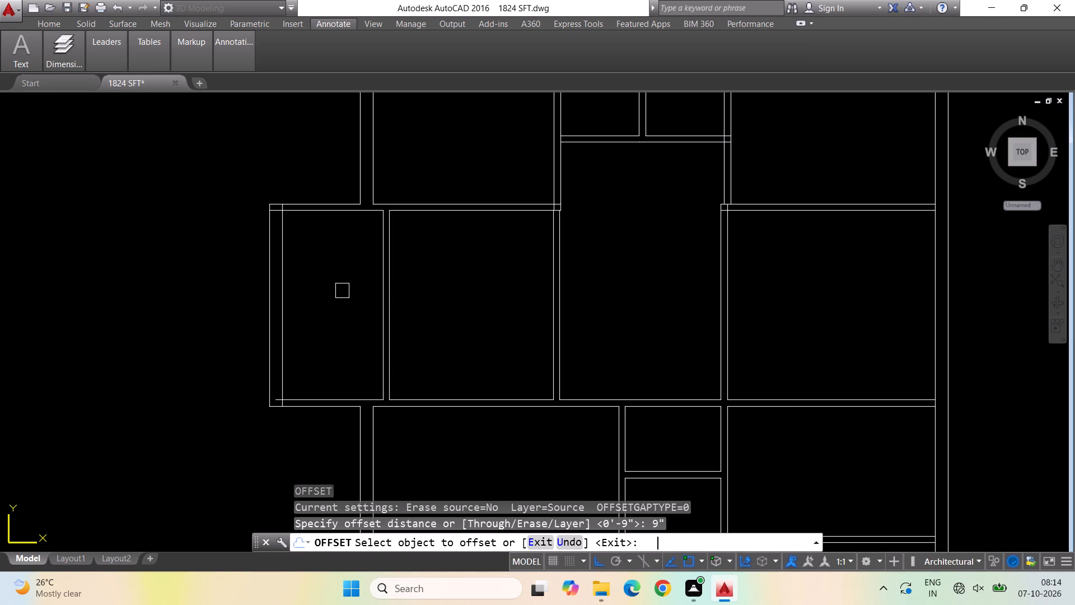
click(329, 413)
click(328, 382)
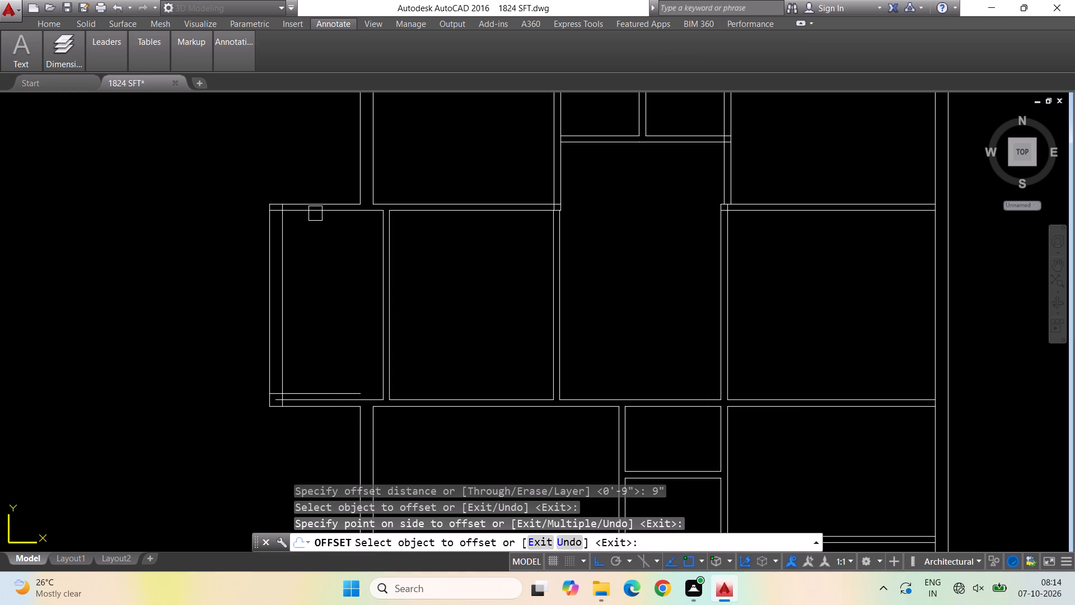
click(317, 207)
click(322, 241)
key(Escape)
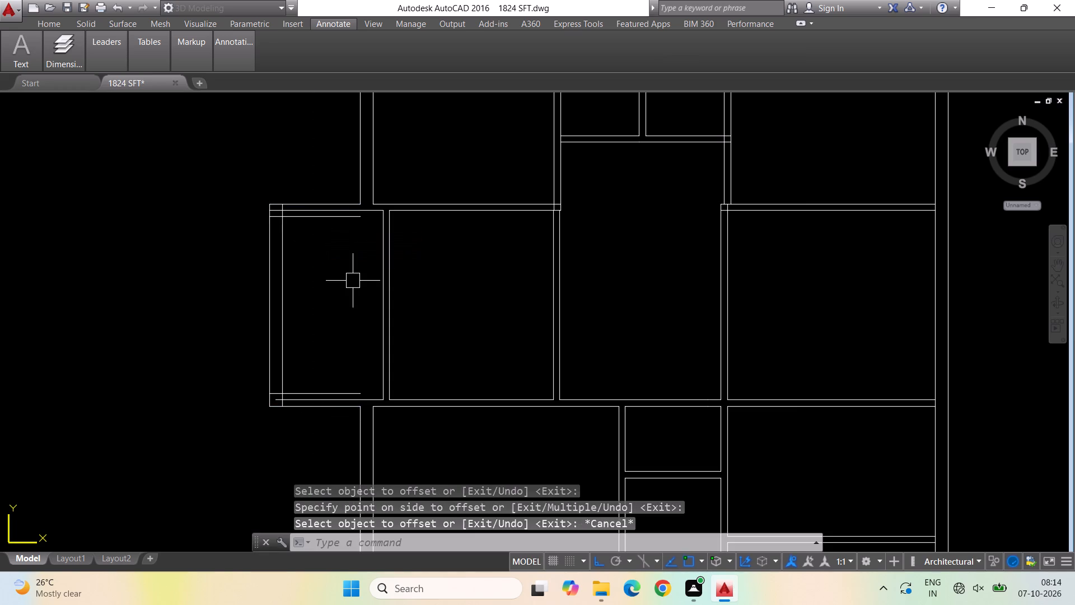
key(Escape)
key(Escape)
key(Escape)
key(Escape)
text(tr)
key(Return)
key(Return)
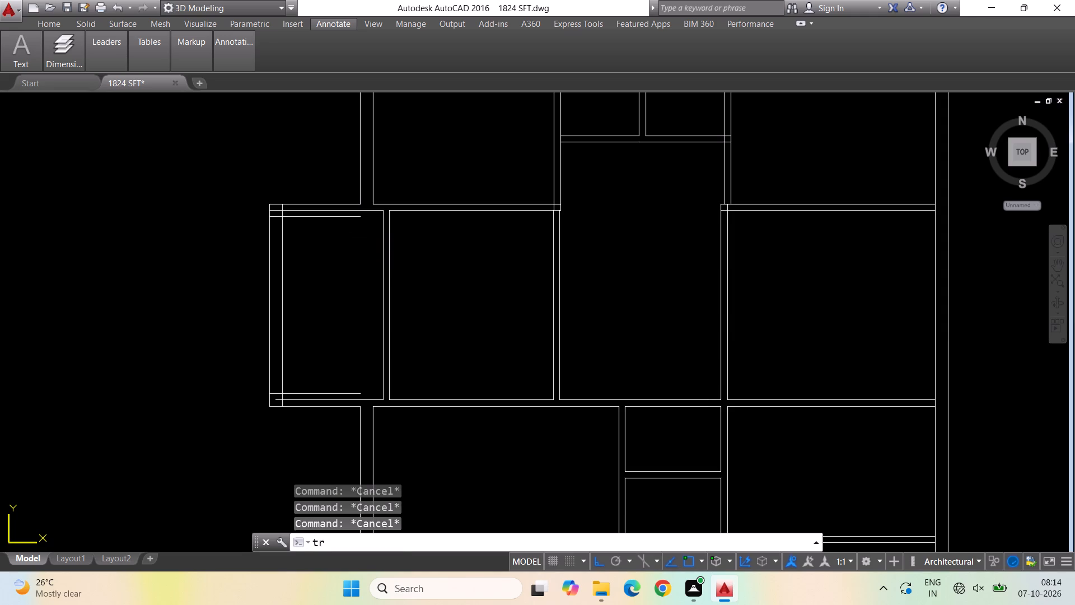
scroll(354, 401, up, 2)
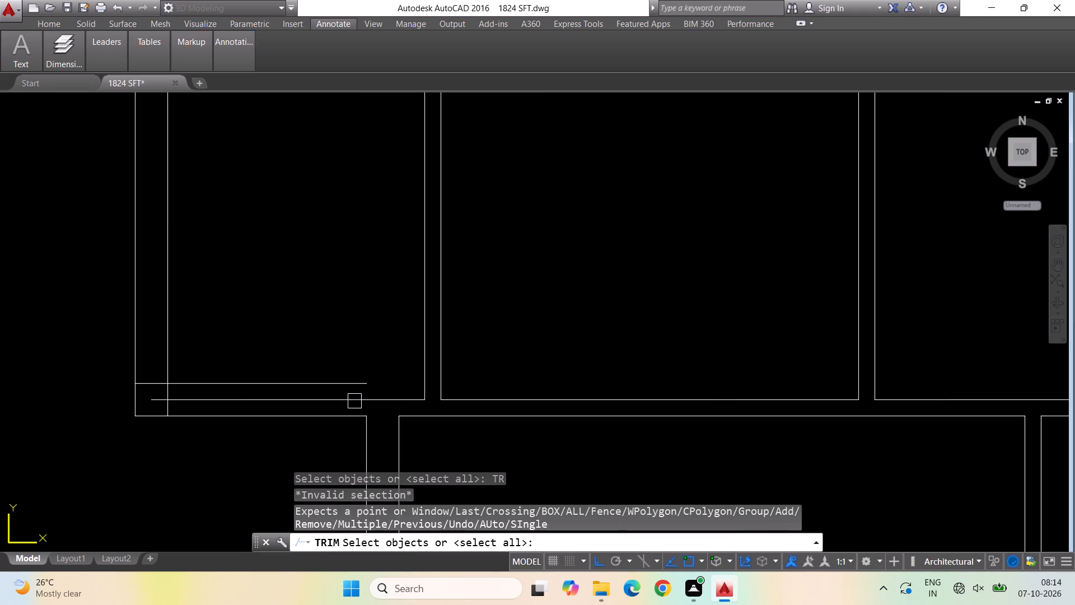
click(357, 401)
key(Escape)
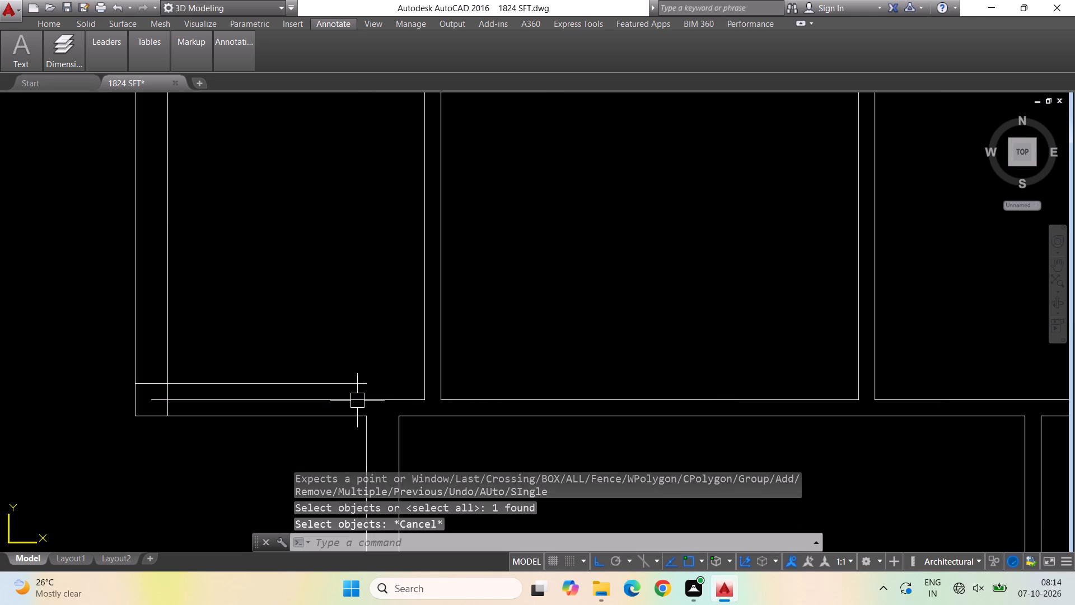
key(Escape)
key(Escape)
Trim away the old inner lines of the balcony's bottom and top walls up to the balcony–living wall.
text(tr)
key(Return)
key(Return)
click(357, 401)
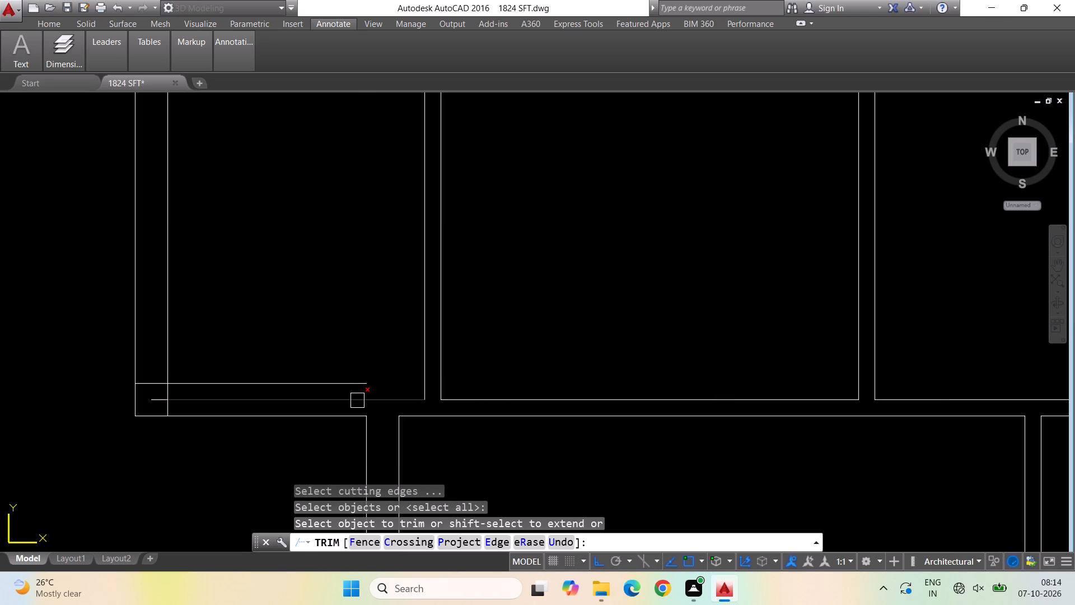
click(156, 403)
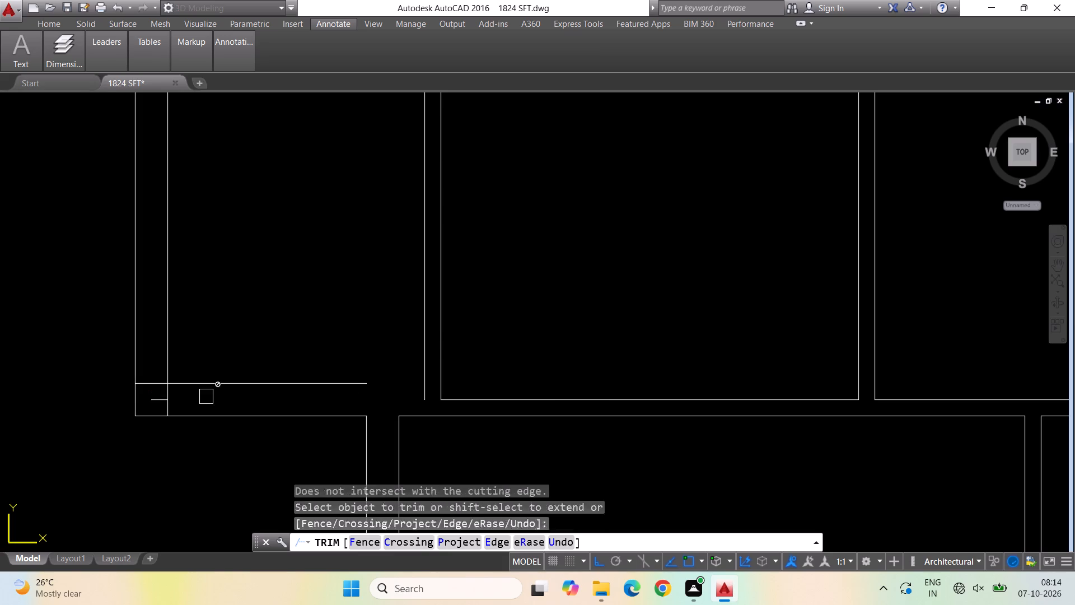
scroll(242, 322, down, 2)
scroll(262, 155, up, 2)
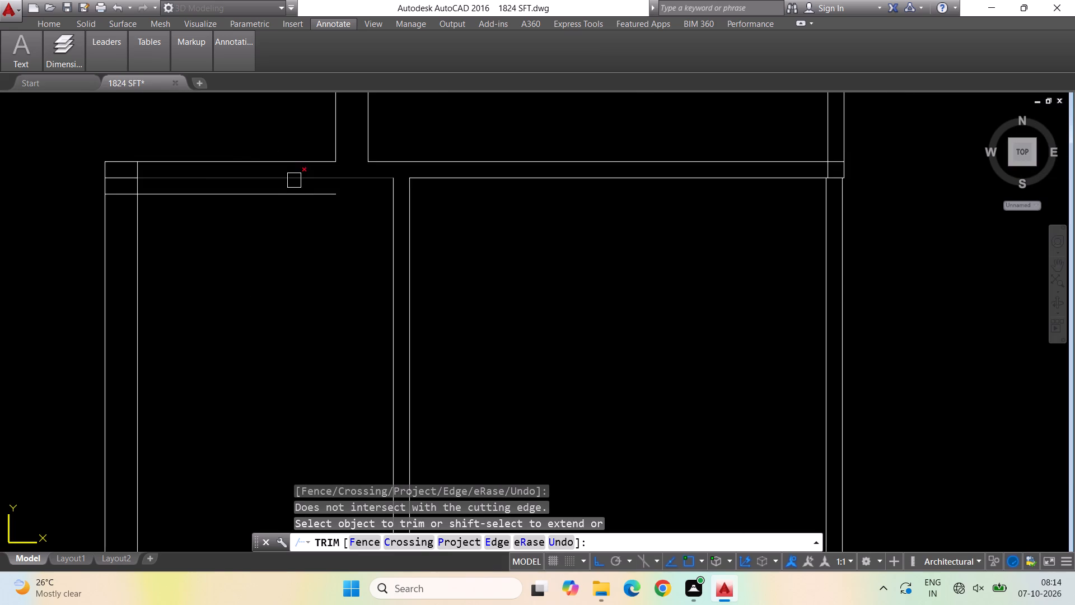
click(296, 180)
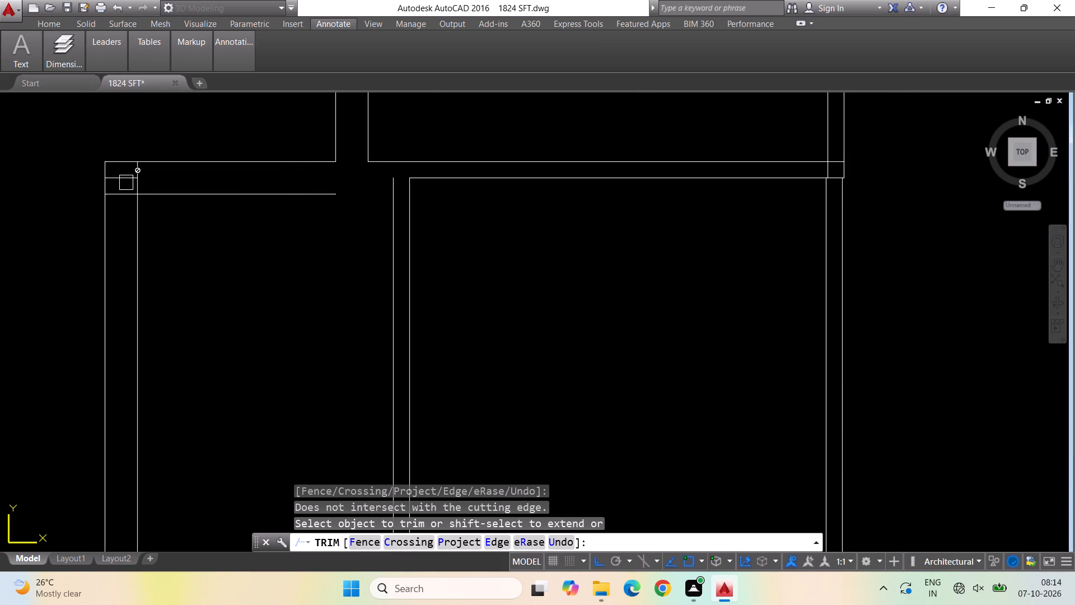
key(Escape)
Delete the leftover stubs of the old inner lines at the balcony's upper and lower outer corners.
click(123, 183)
key(Delete)
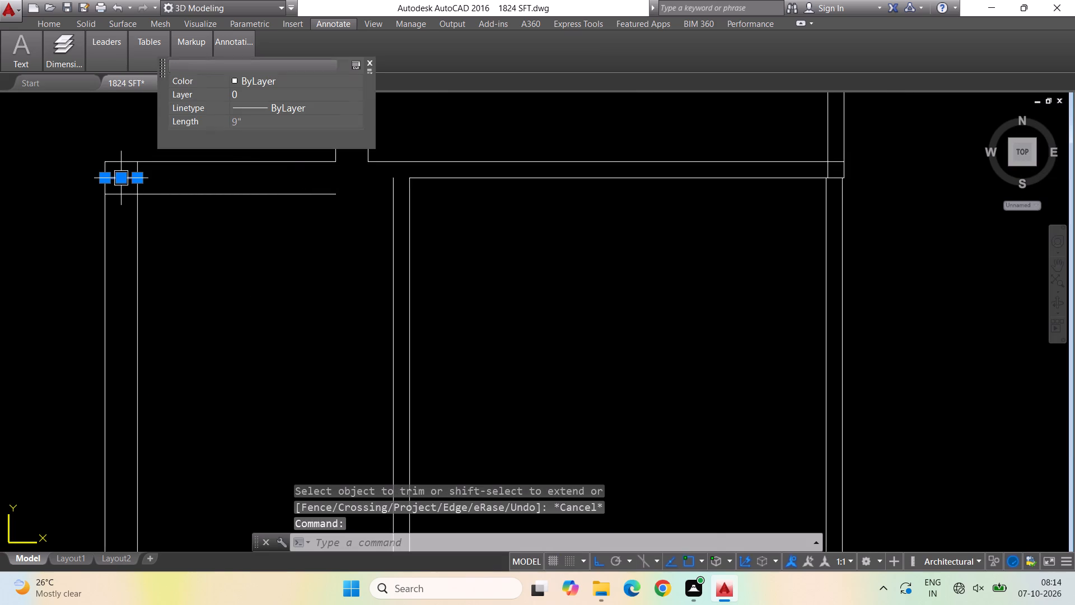
scroll(227, 224, down, 2)
scroll(197, 403, up, 2)
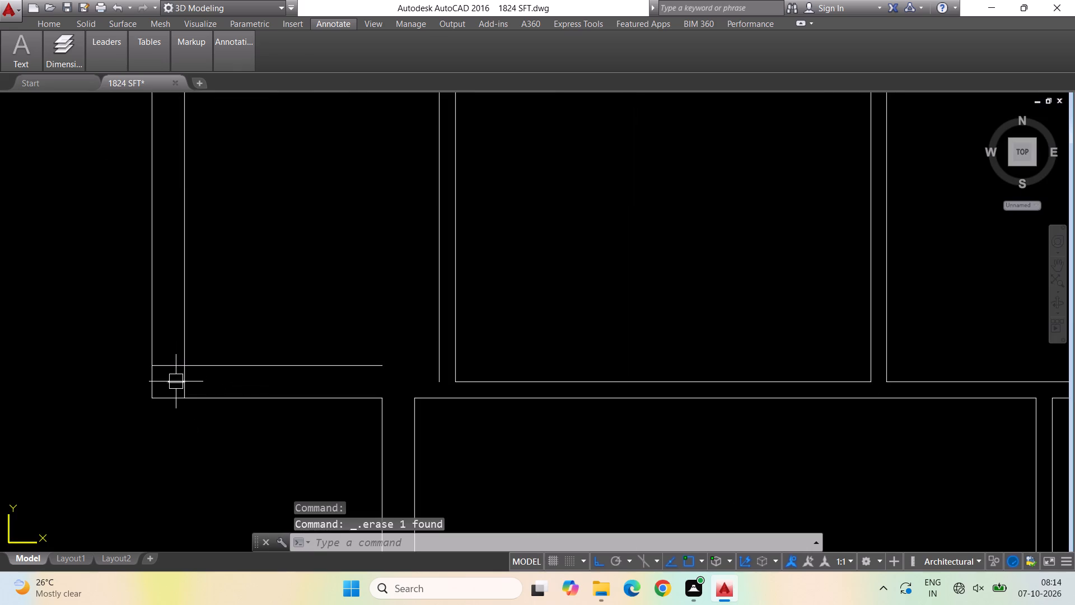
click(176, 381)
key(Delete)
Extend the new inner lines of the balcony's top and bottom walls to the balcony–living wall line.
scroll(199, 409, down, 2)
scroll(253, 411, down, 1)
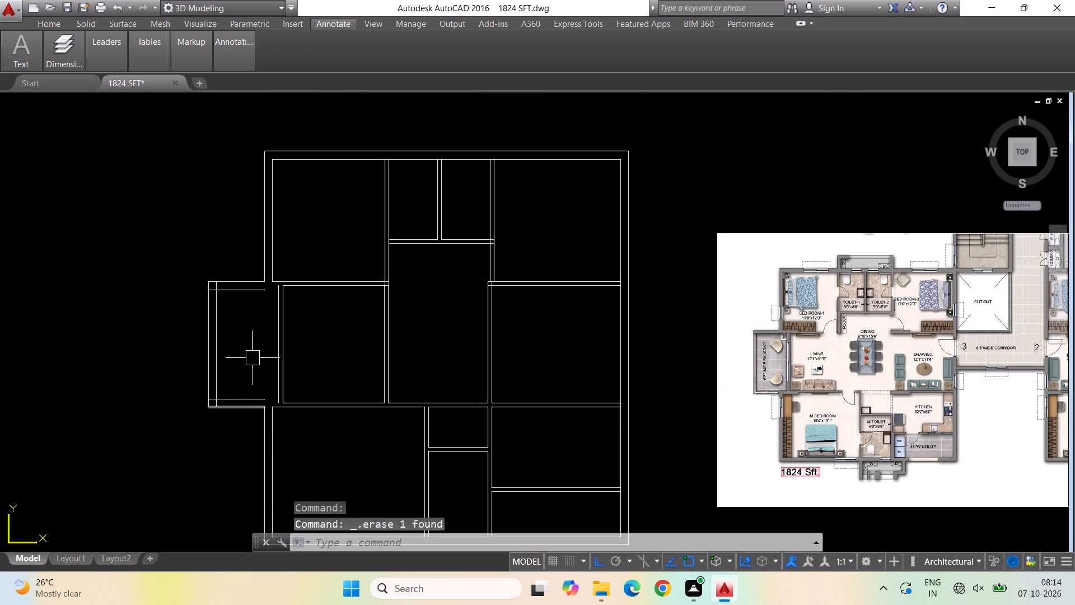
scroll(245, 334, up, 1)
key(Escape)
key(Escape)
text(ex)
key(space)
key(space)
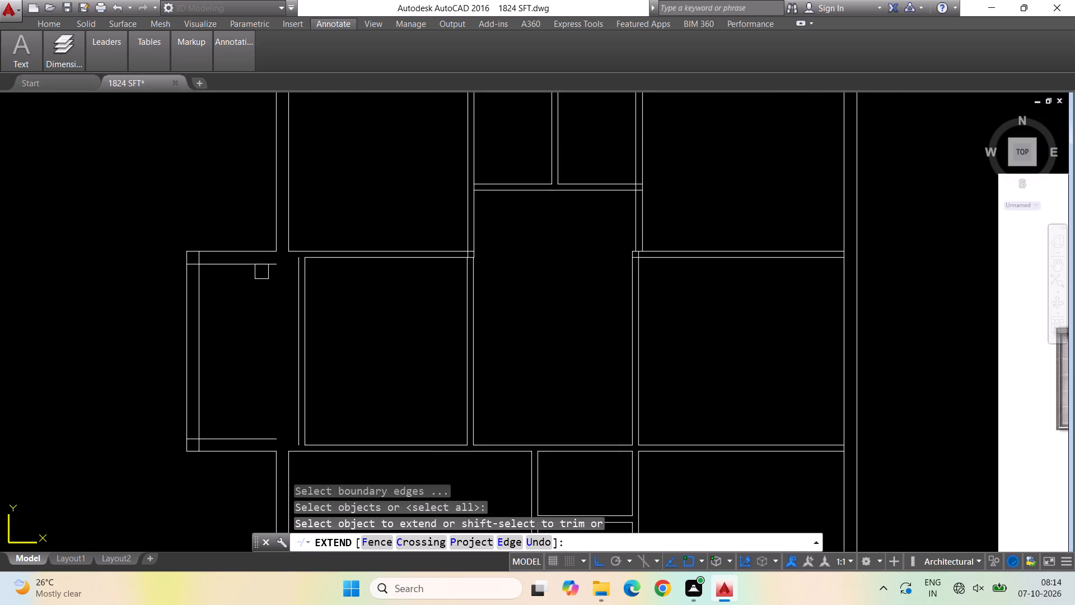
click(261, 269)
click(255, 439)
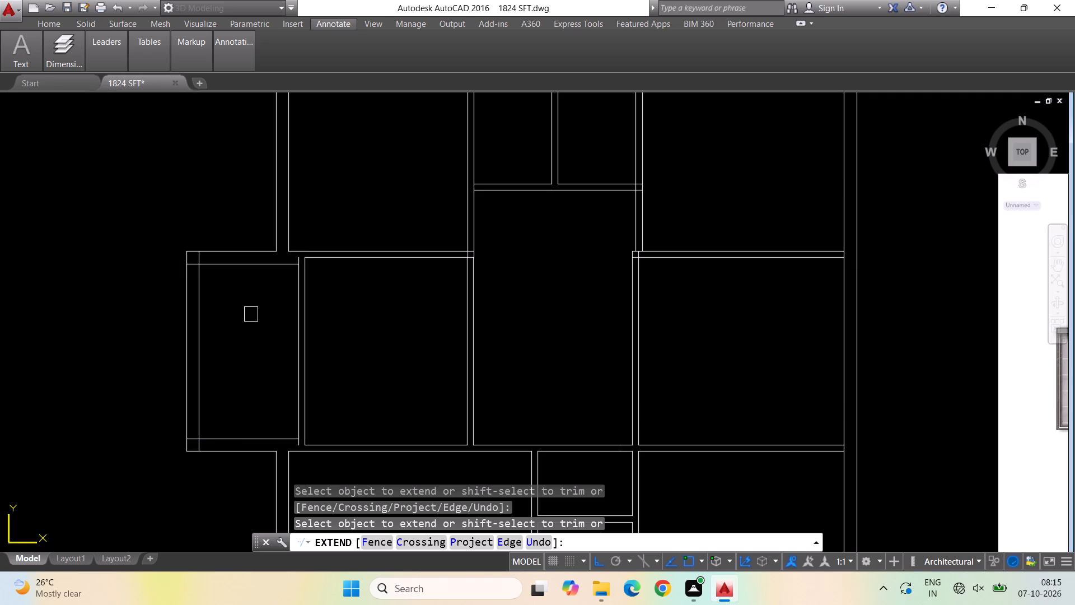
key(Escape)
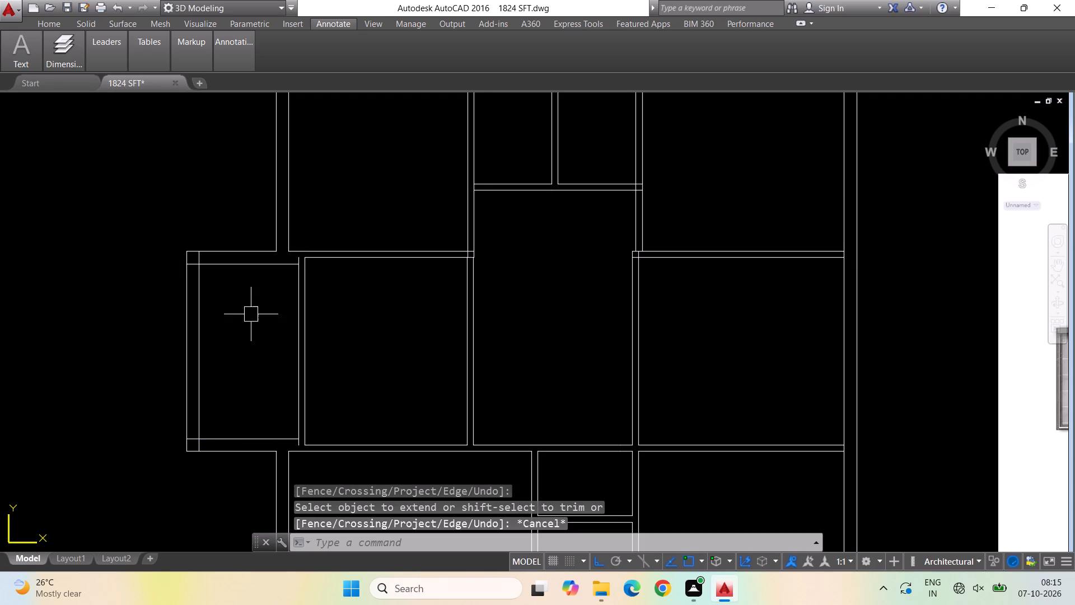
key(Escape)
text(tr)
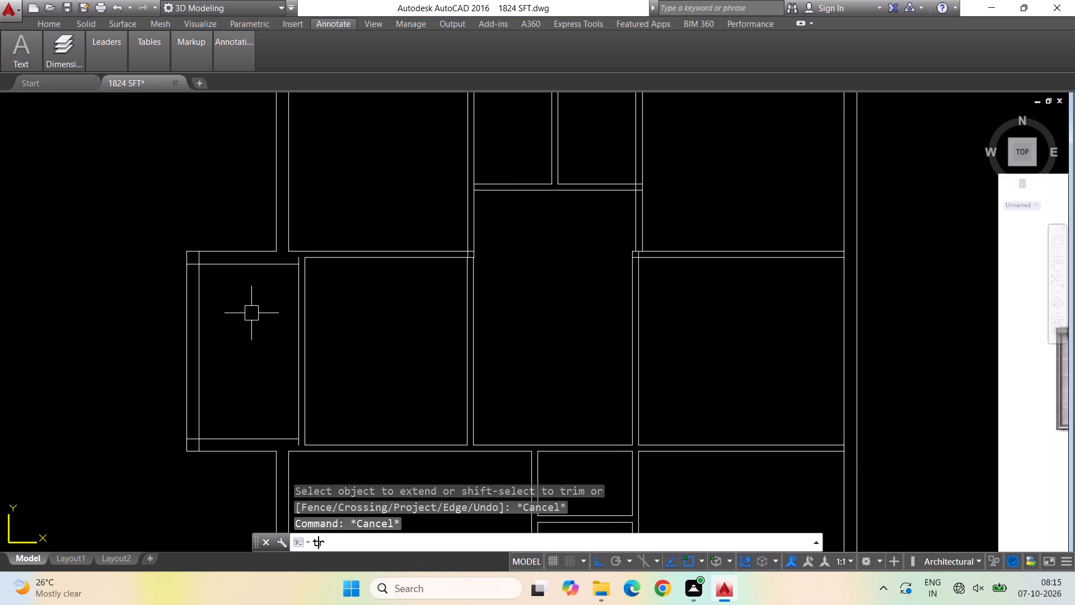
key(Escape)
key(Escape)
Trim the end of the balcony–living wall line that projects past the balcony's top inner wall line.
text(tr)
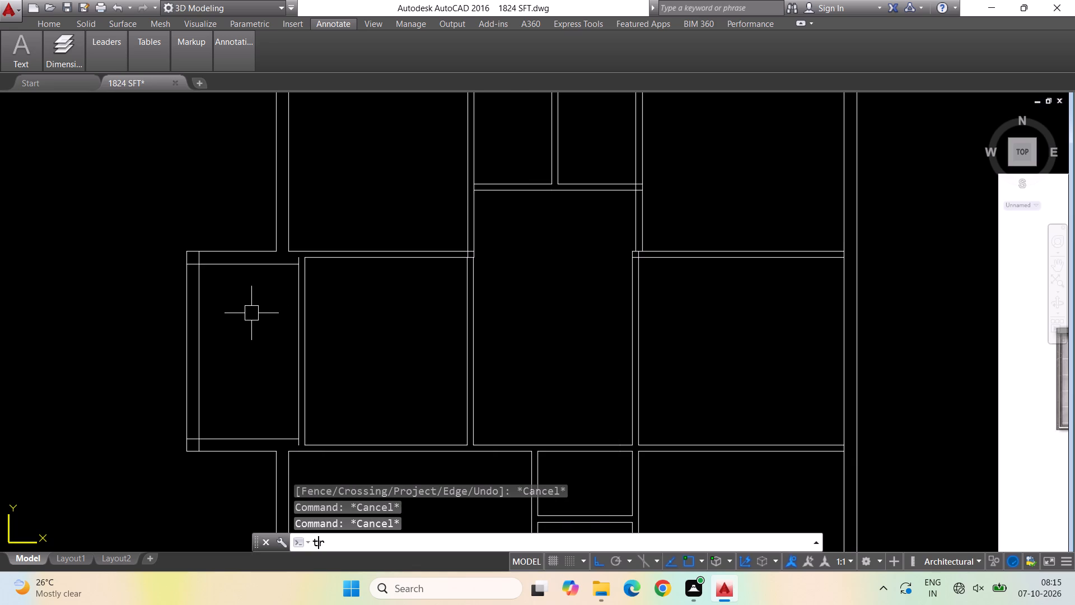
key(Return)
key(Return)
scroll(266, 279, up, 1)
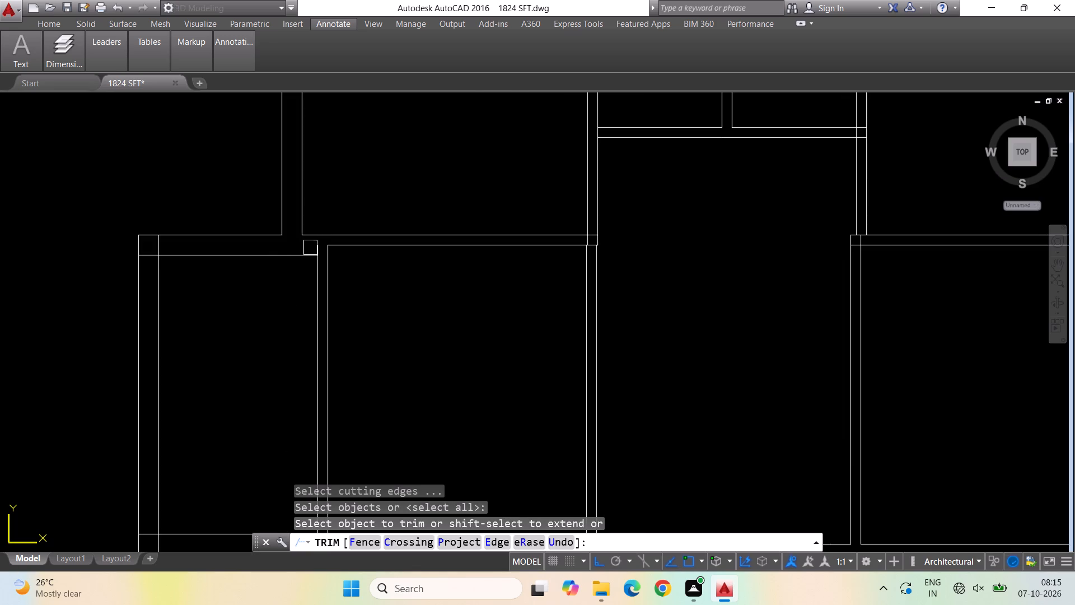
click(311, 248)
scroll(312, 240, down, 1)
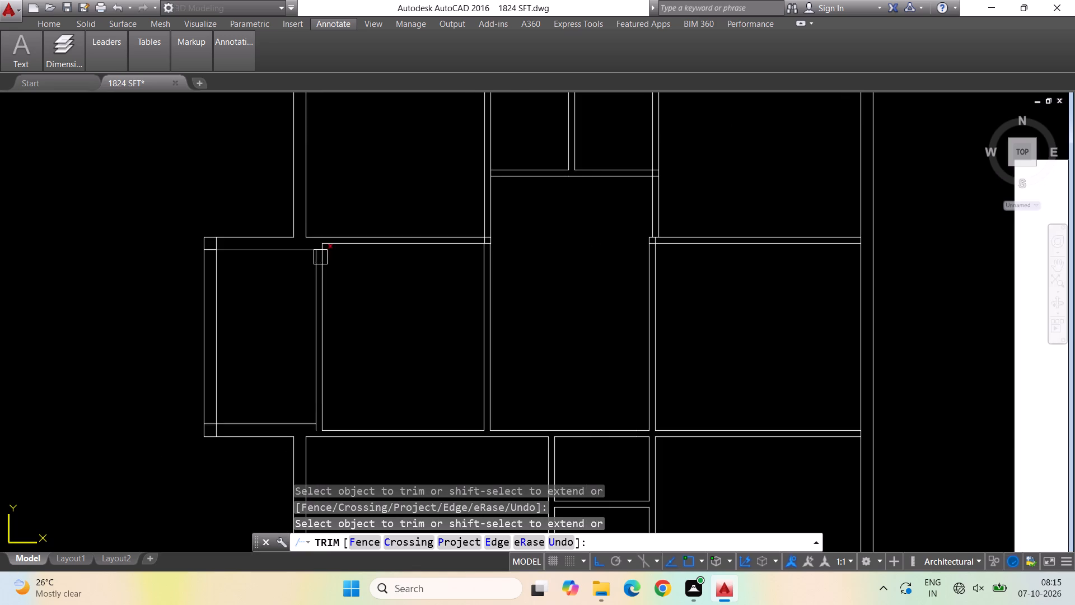
scroll(310, 443, up, 2)
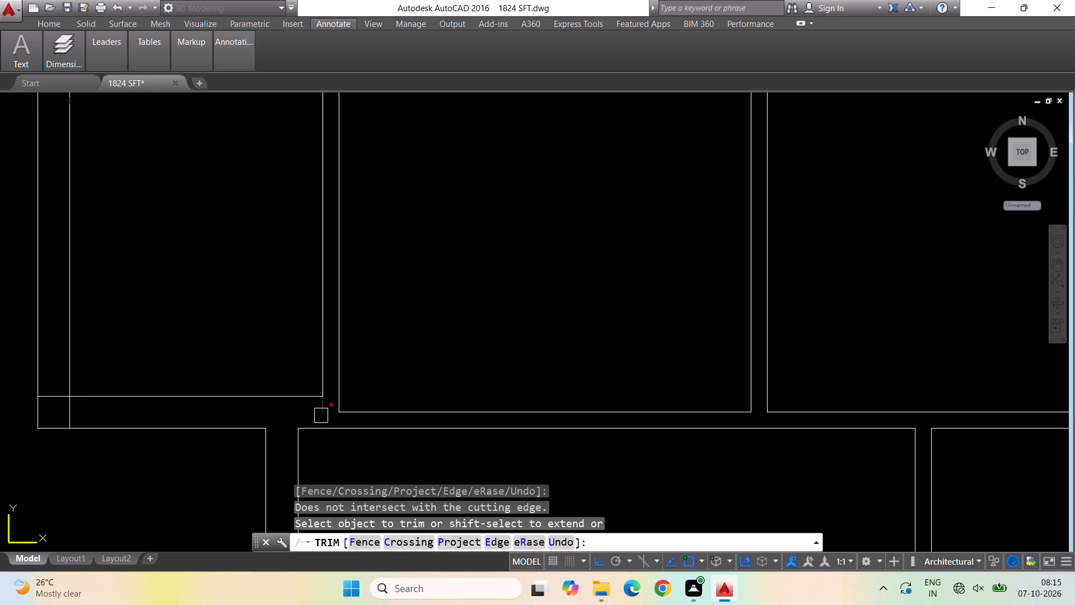
key(Escape)
key(Escape)
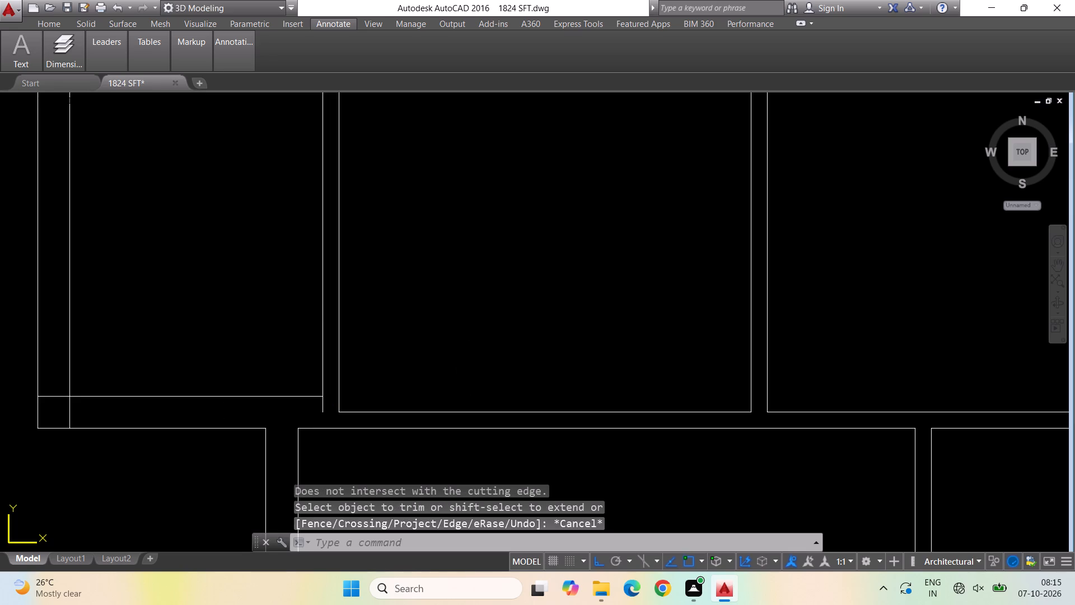
Extend the balcony's bottom inner wall line and the living room's bottom wall line across the balcony–living wall.
key(Escape)
text(ex)
key(space)
key(space)
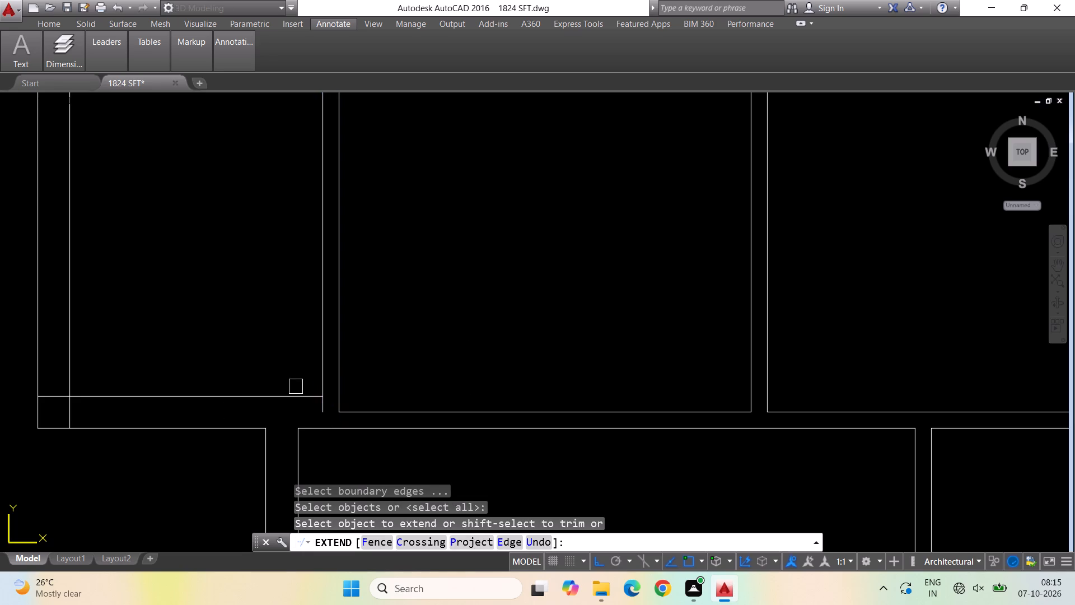
click(305, 393)
click(390, 415)
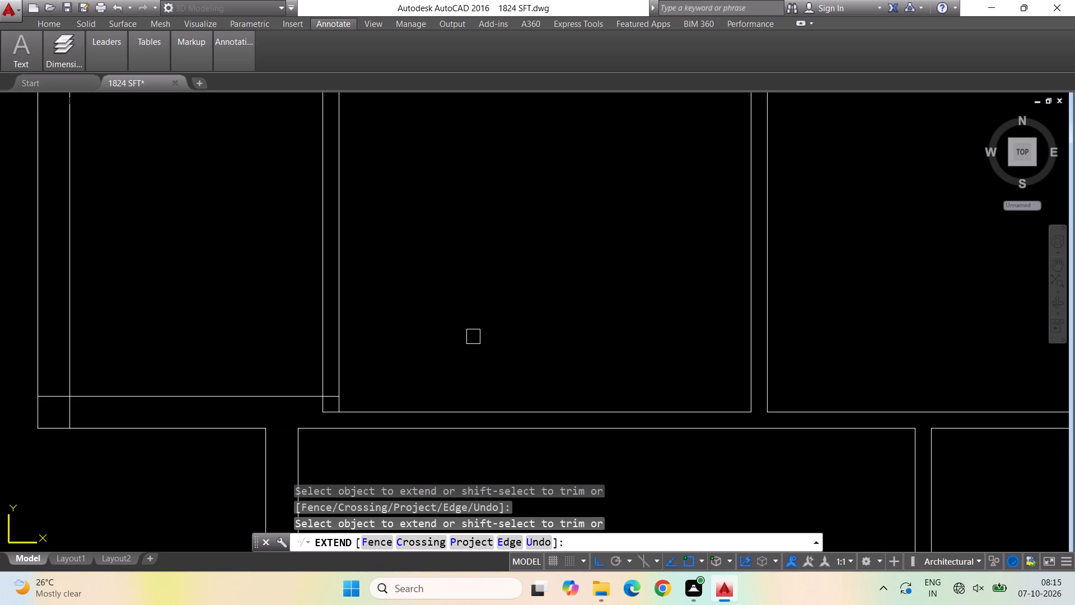
key(Escape)
Extend the living room's bottom wall line across the balcony to the balcony's outer side wall.
scroll(448, 347, down, 1)
scroll(210, 458, down, 2)
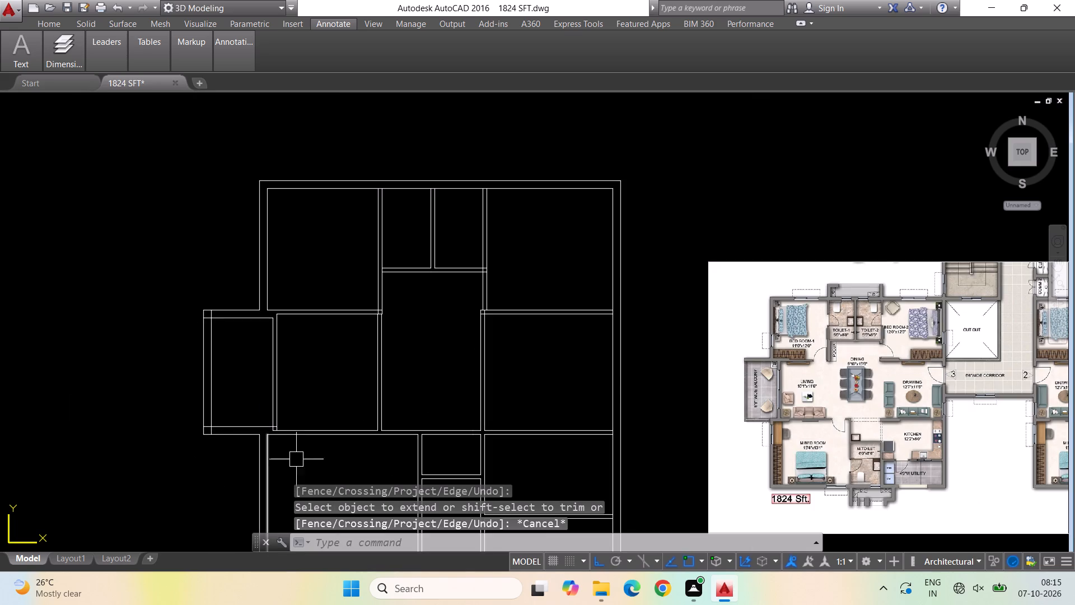
scroll(291, 462, up, 1)
scroll(291, 462, down, 1)
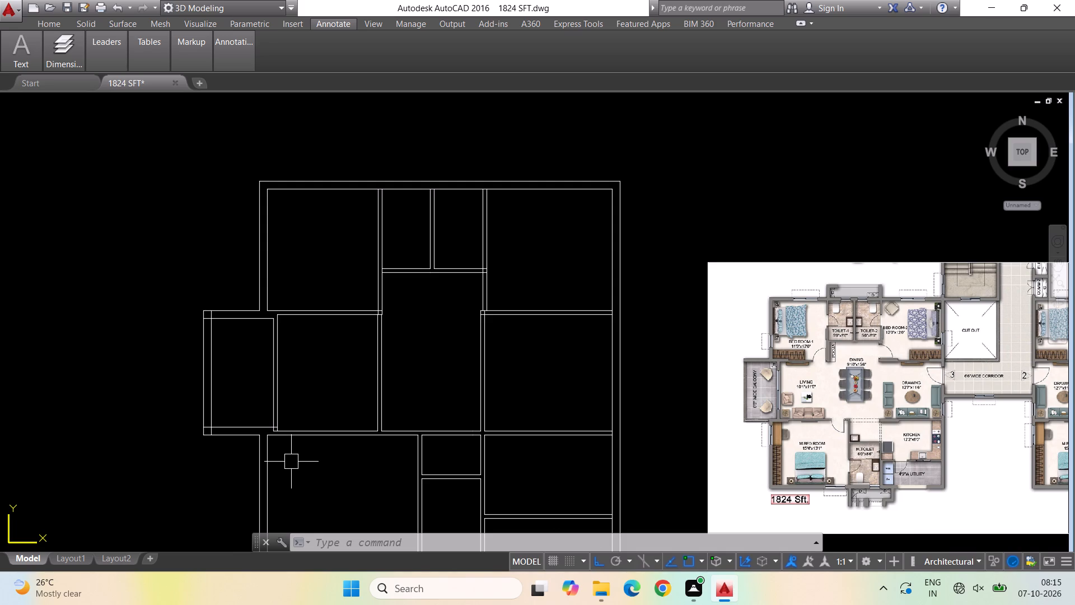
key(Escape)
key(Escape)
text(ex)
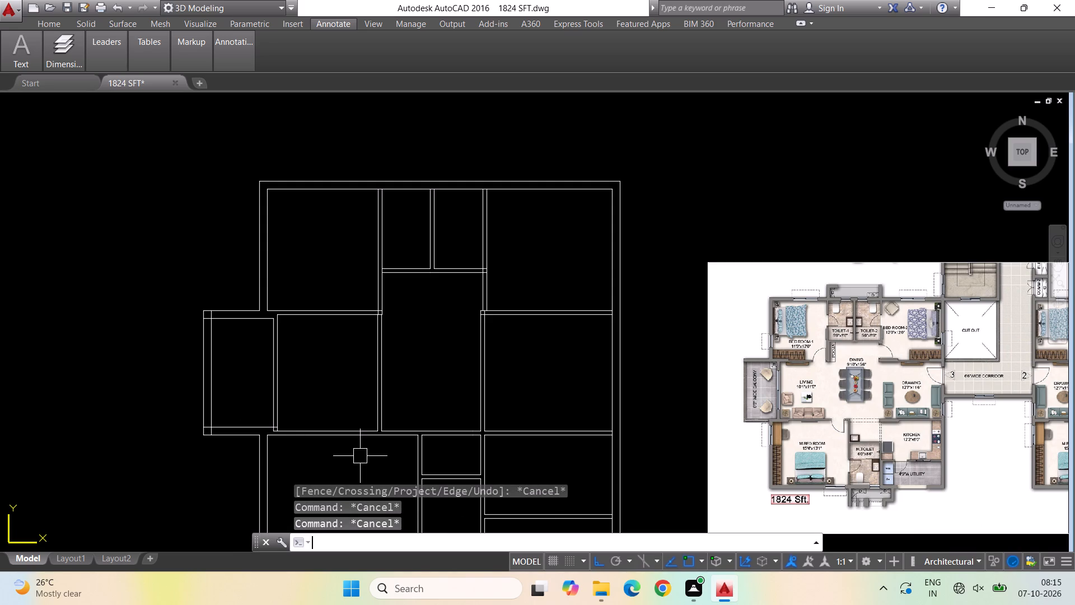
key(space)
key(space)
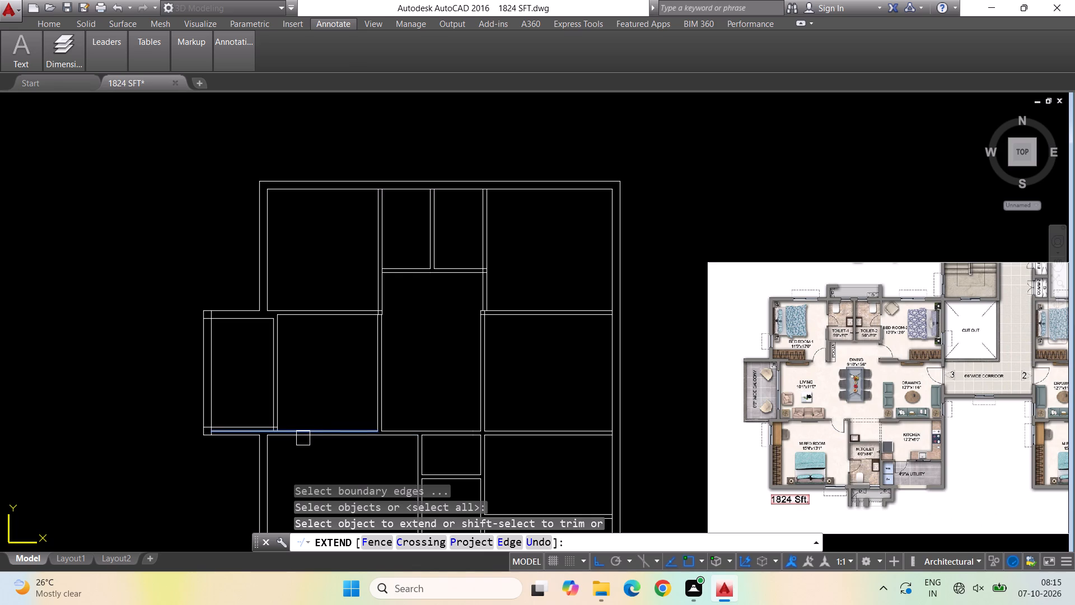
click(303, 438)
click(277, 436)
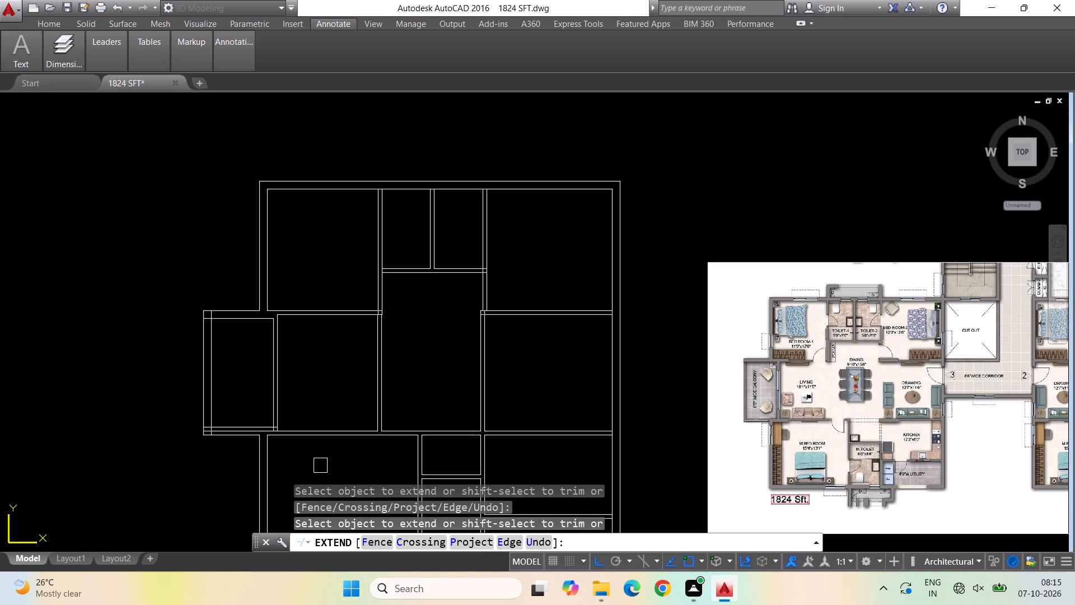
click(301, 440)
key(Escape)
key(Escape)
key(Escape)
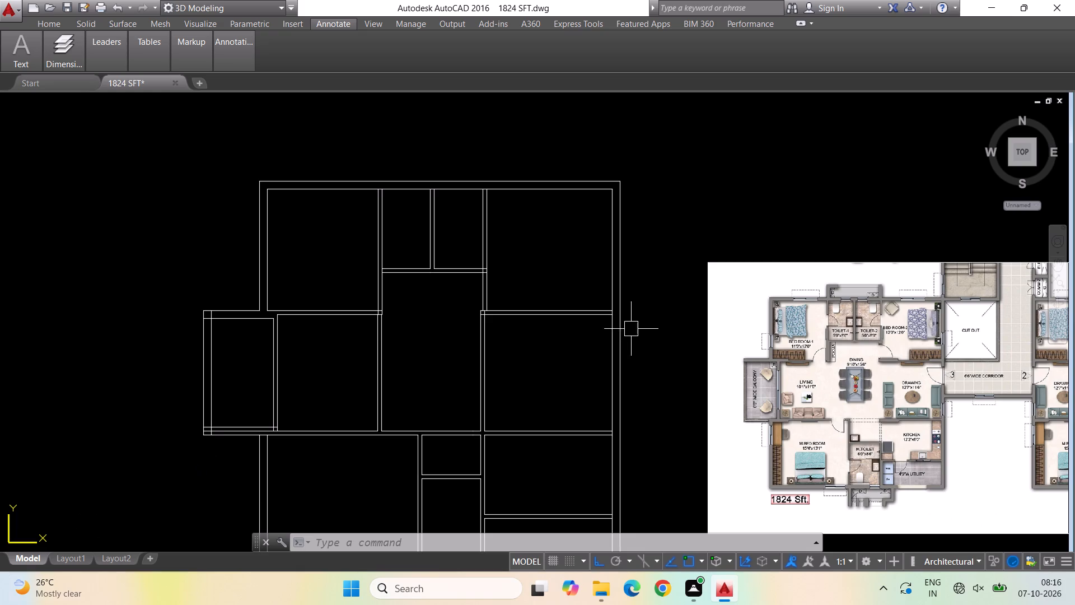
Trim the balcony's redundant upper line of its bottom wall and delete the stubs left in both side walls.
scroll(221, 457, up, 1)
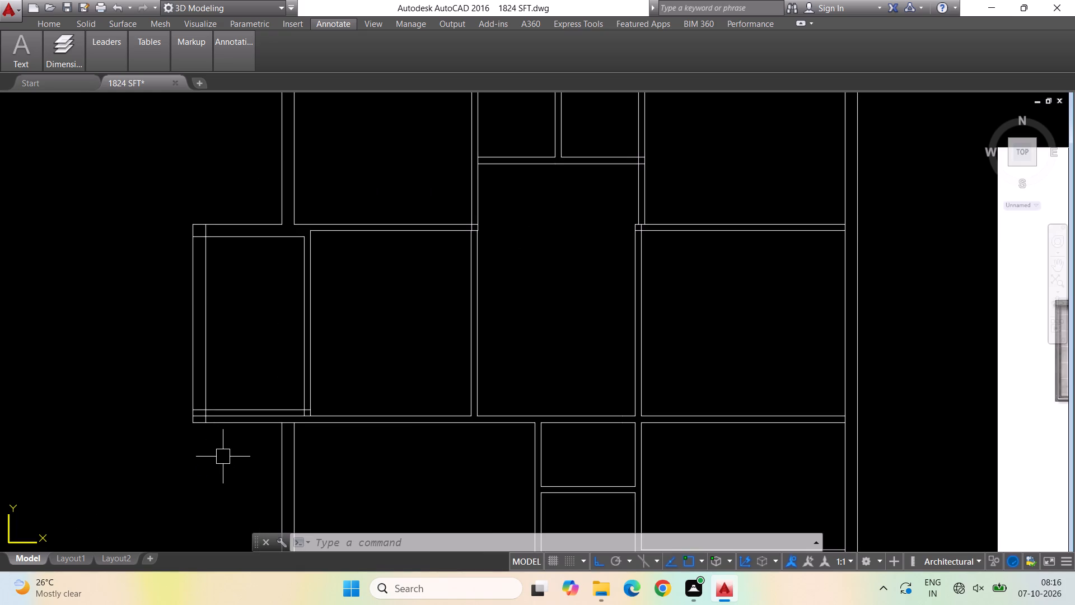
key(Escape)
key(Escape)
text(tr)
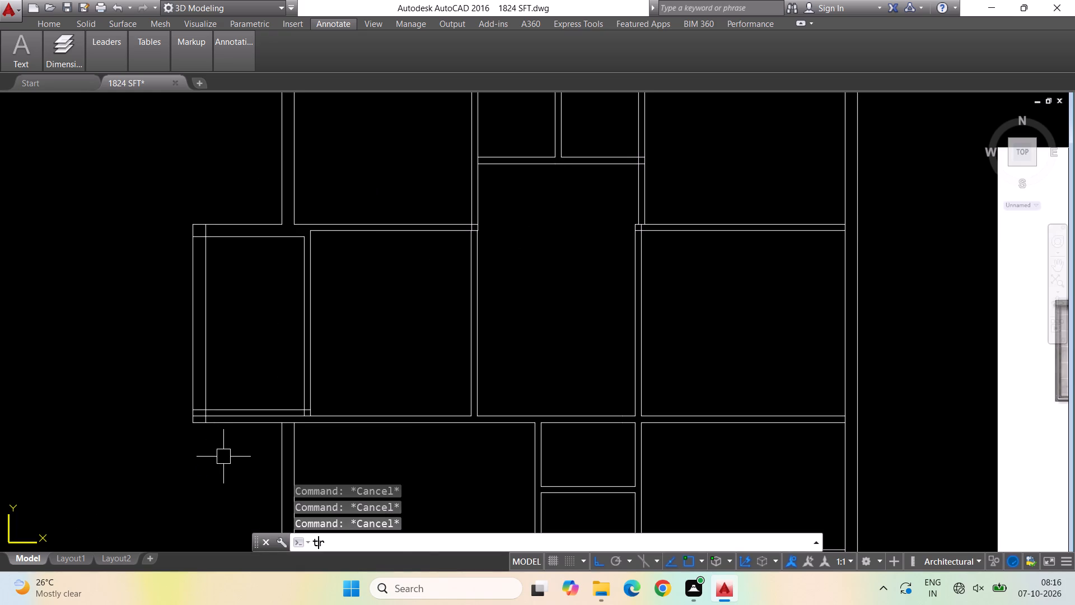
key(Return)
key(Return)
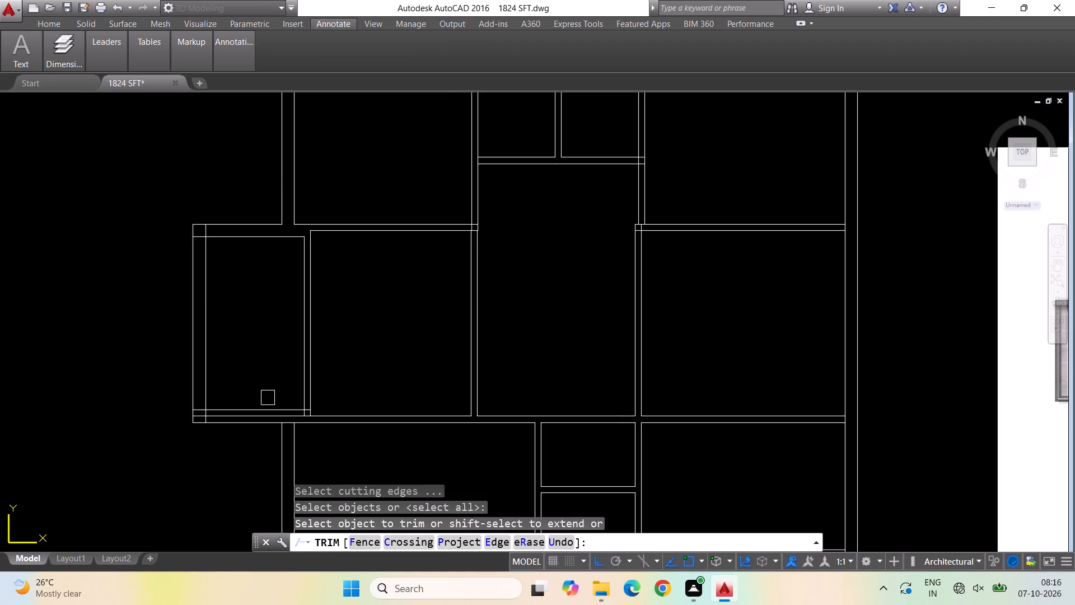
click(273, 406)
scroll(204, 410, up, 1)
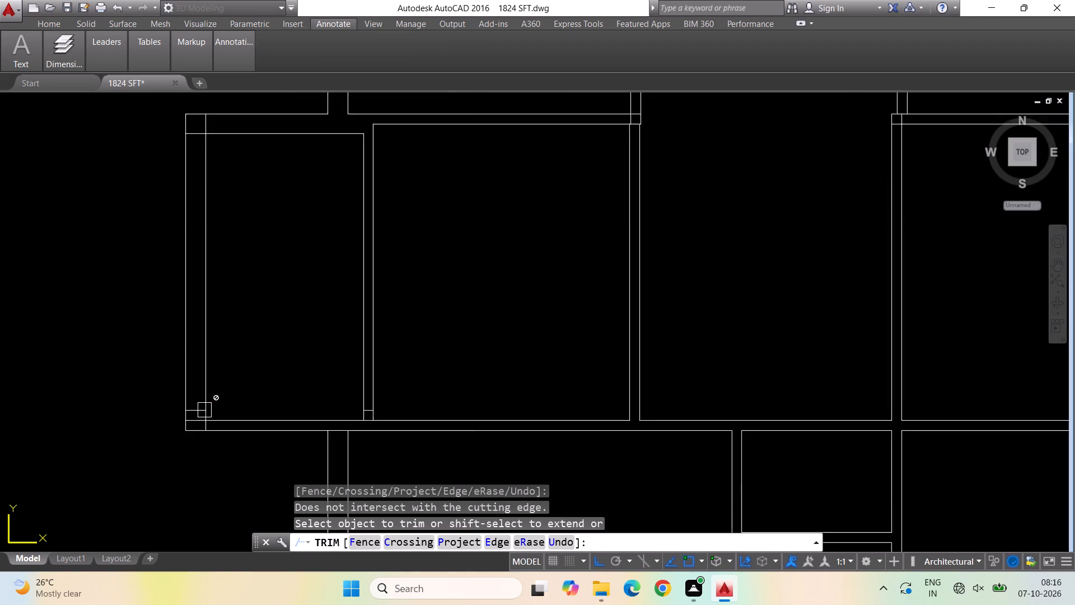
scroll(204, 410, up, 1)
click(189, 410)
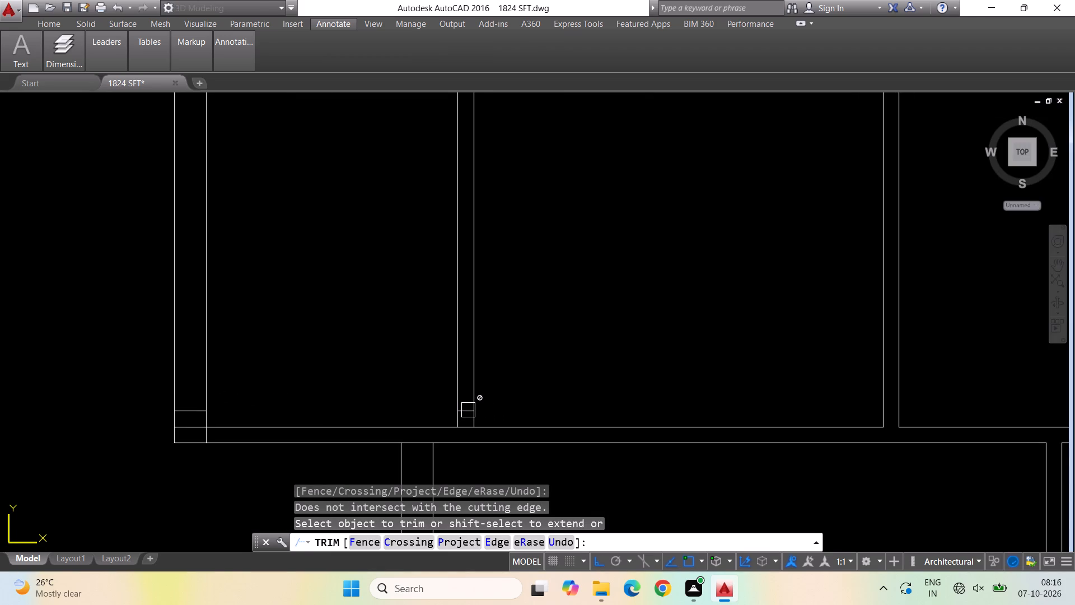
key(Escape)
click(468, 410)
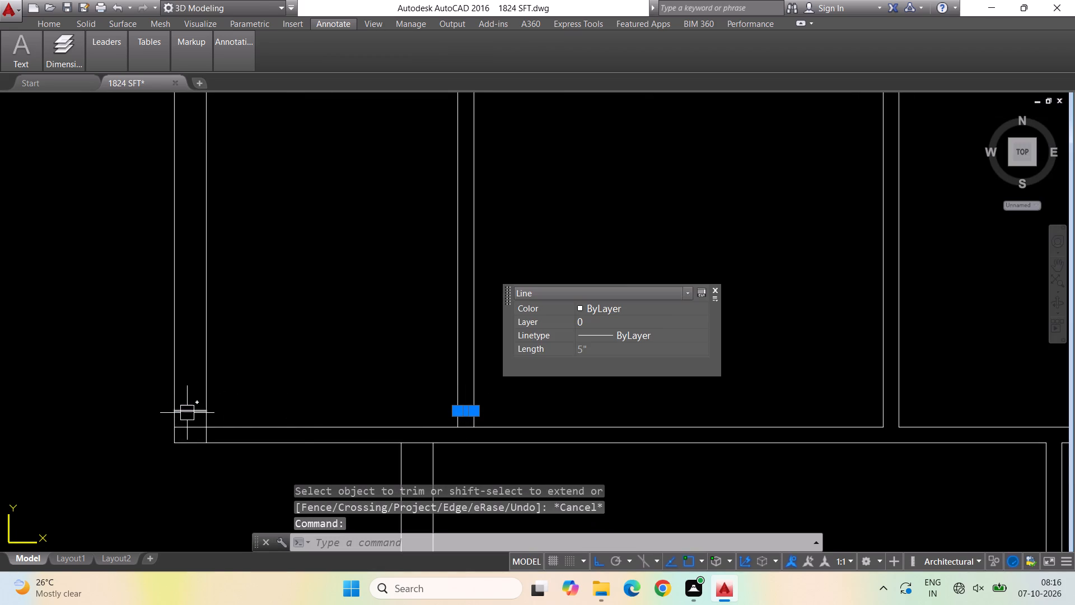
click(187, 412)
key(Delete)
Trim the crossing inner line ends at the balcony's lower outer corner to form a clean corner.
scroll(247, 440, down, 2)
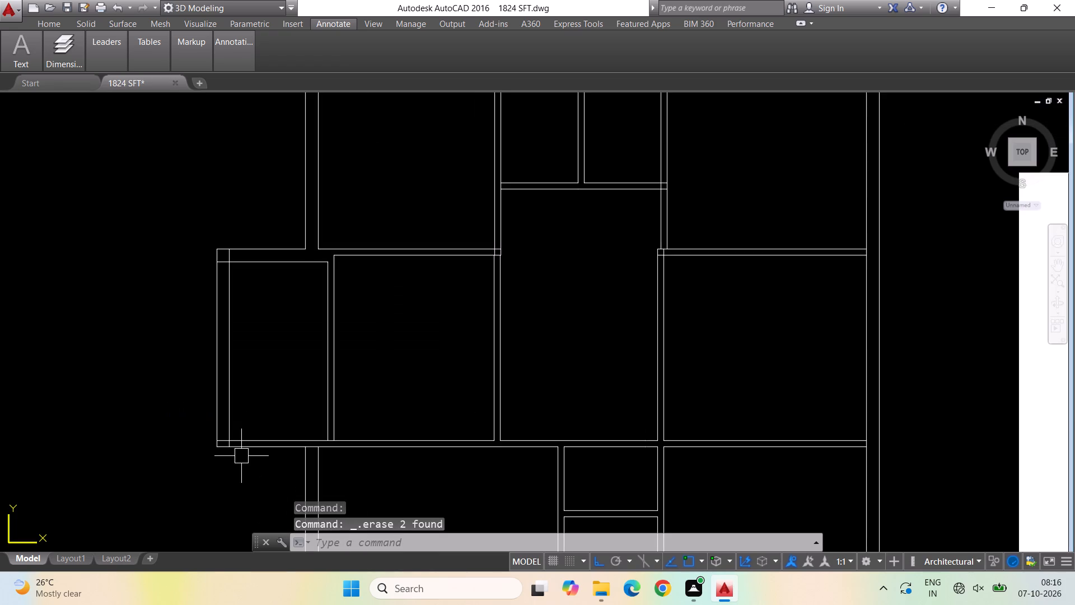
scroll(371, 482, down, 1)
scroll(301, 466, up, 2)
scroll(37, 176, down, 2)
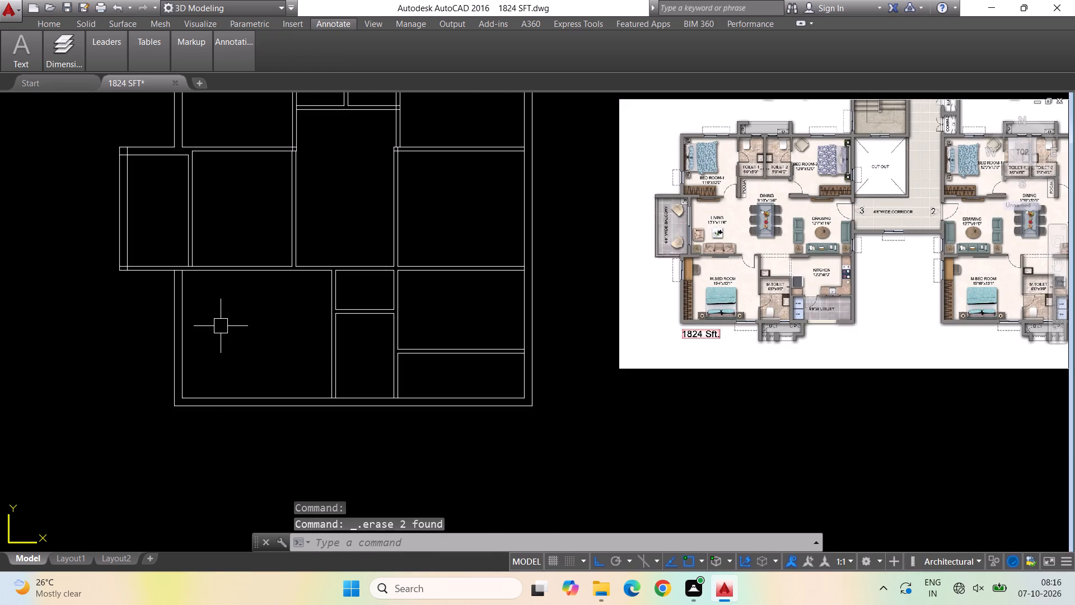
scroll(570, 245, down, 1)
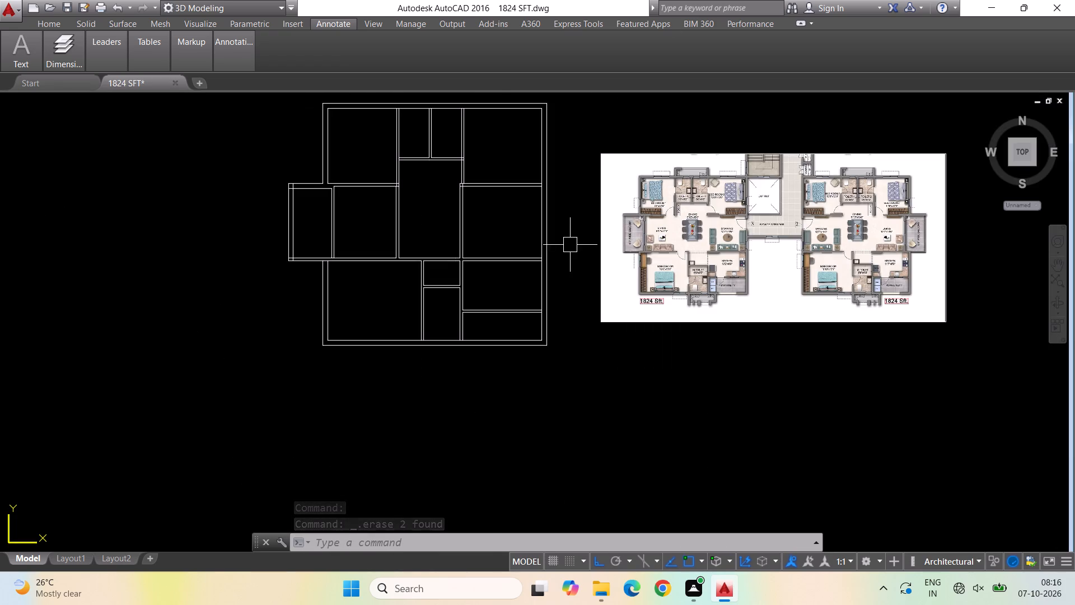
scroll(275, 279, up, 1)
scroll(298, 237, up, 3)
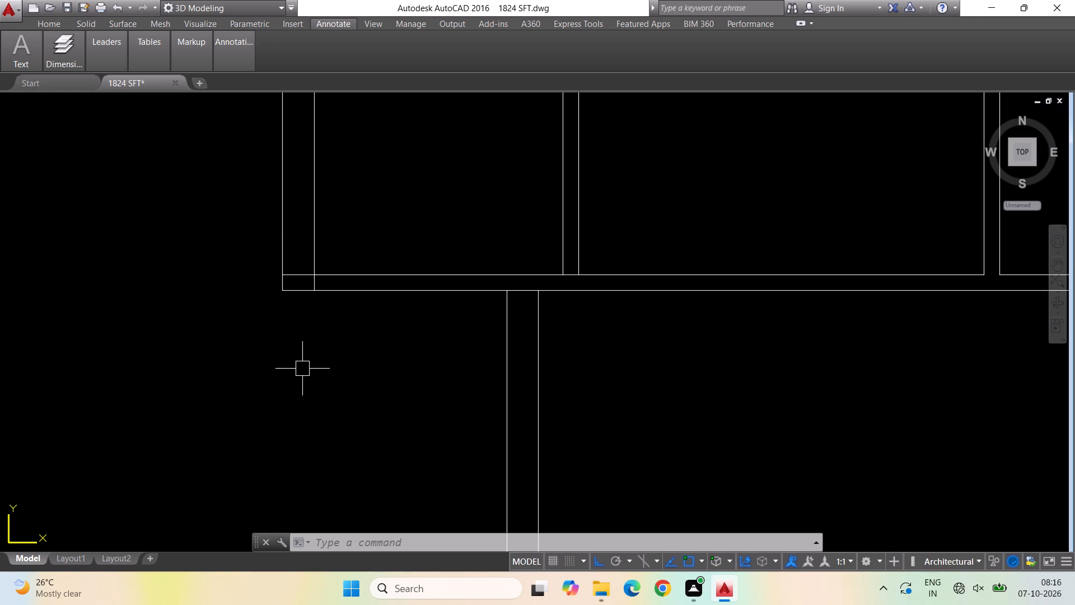
key(Escape)
key(Escape)
text(tr)
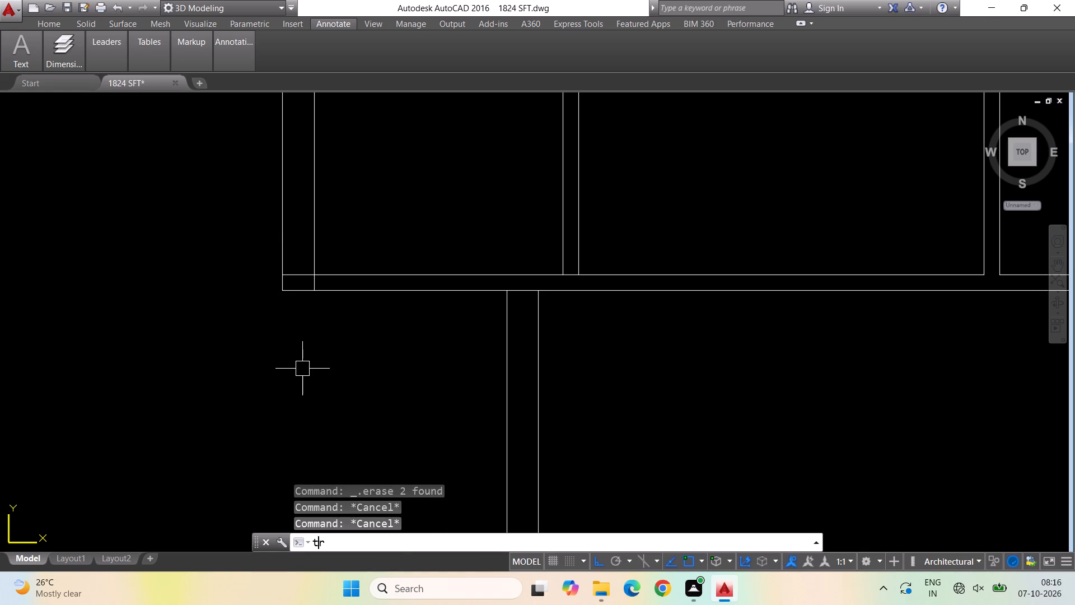
key(Return)
key(Return)
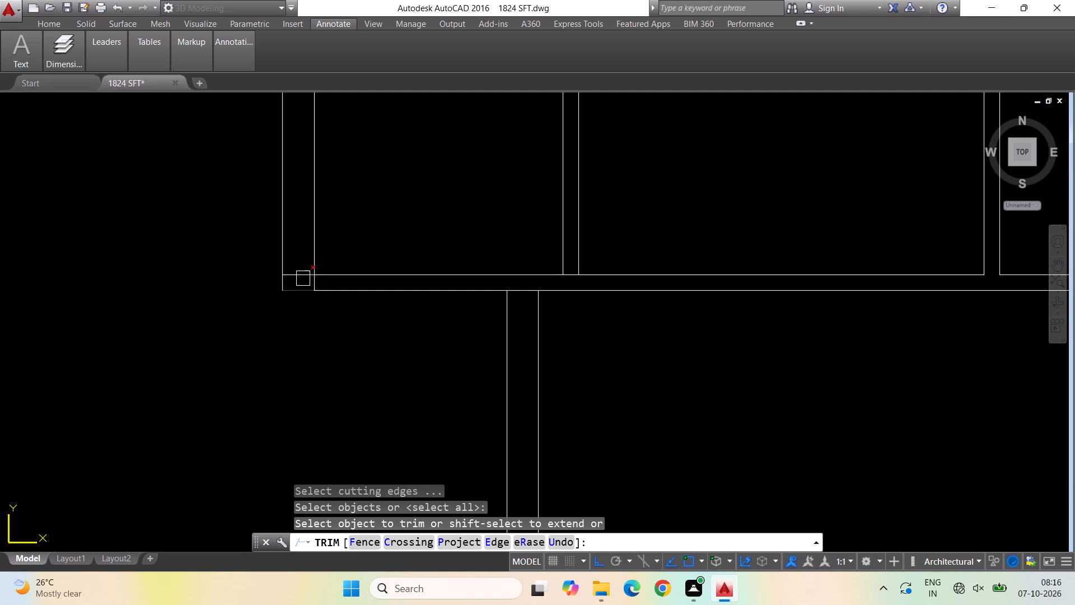
scroll(298, 274, up, 2)
click(298, 274)
click(333, 291)
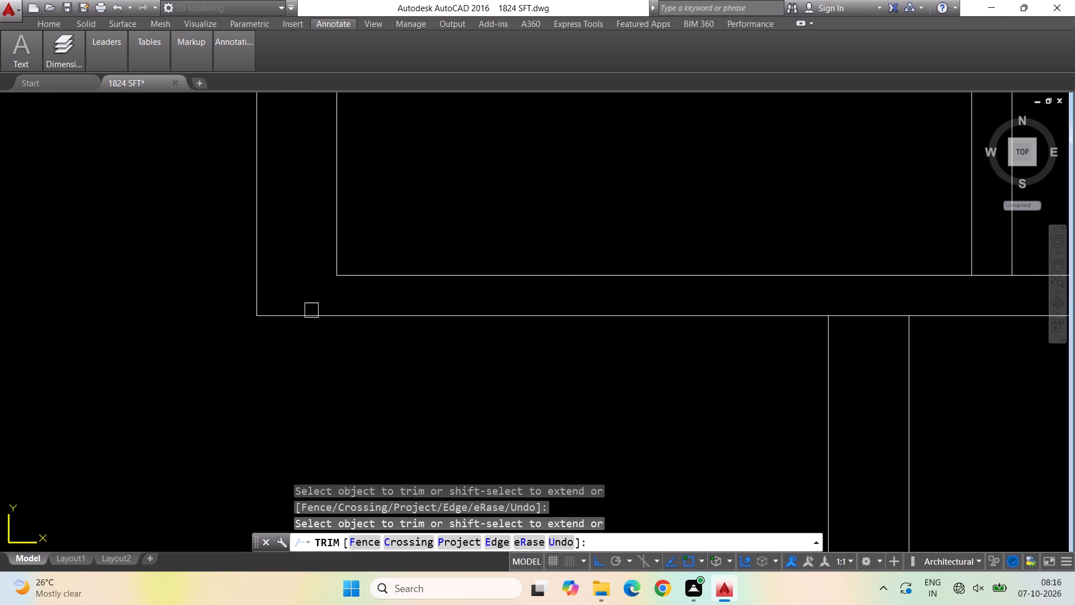
Trim the crossing inner line ends at the balcony's upper outer corner to form a clean corner.
scroll(116, 338, down, 4)
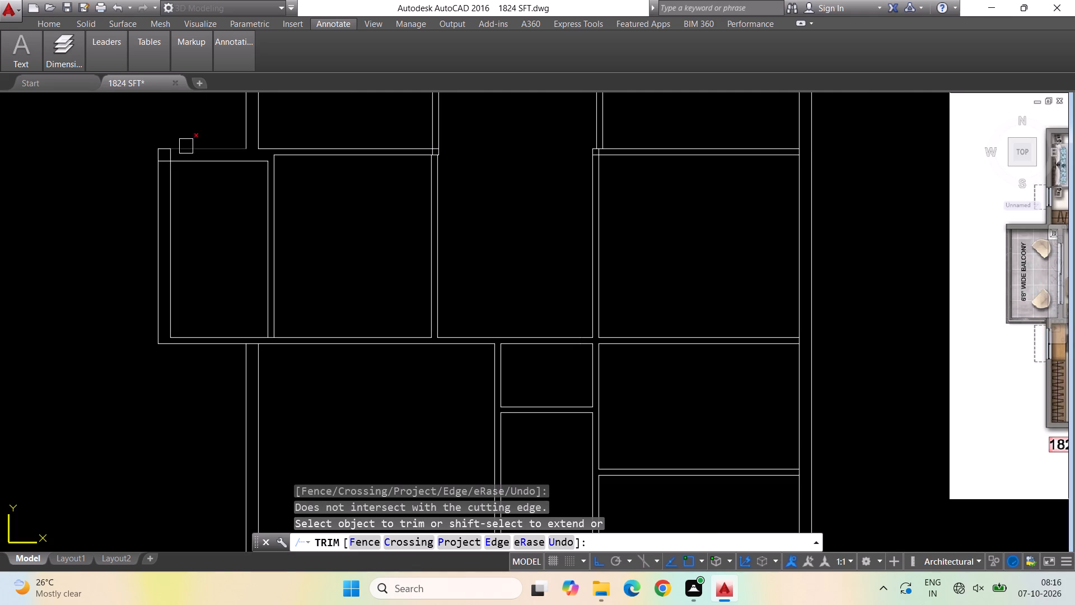
scroll(153, 144, up, 2)
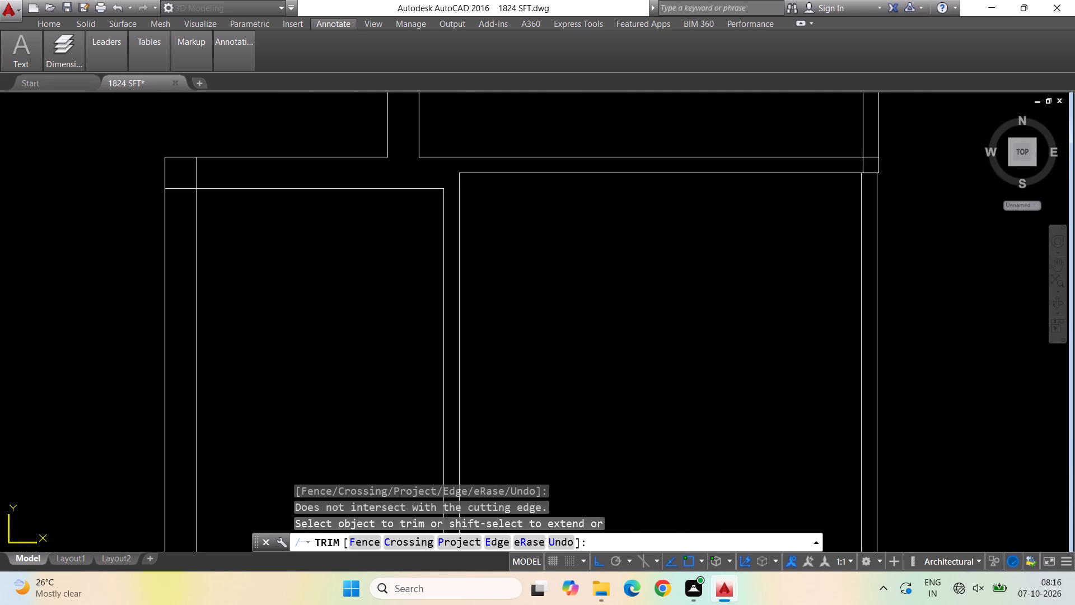
scroll(167, 151, up, 1)
click(176, 210)
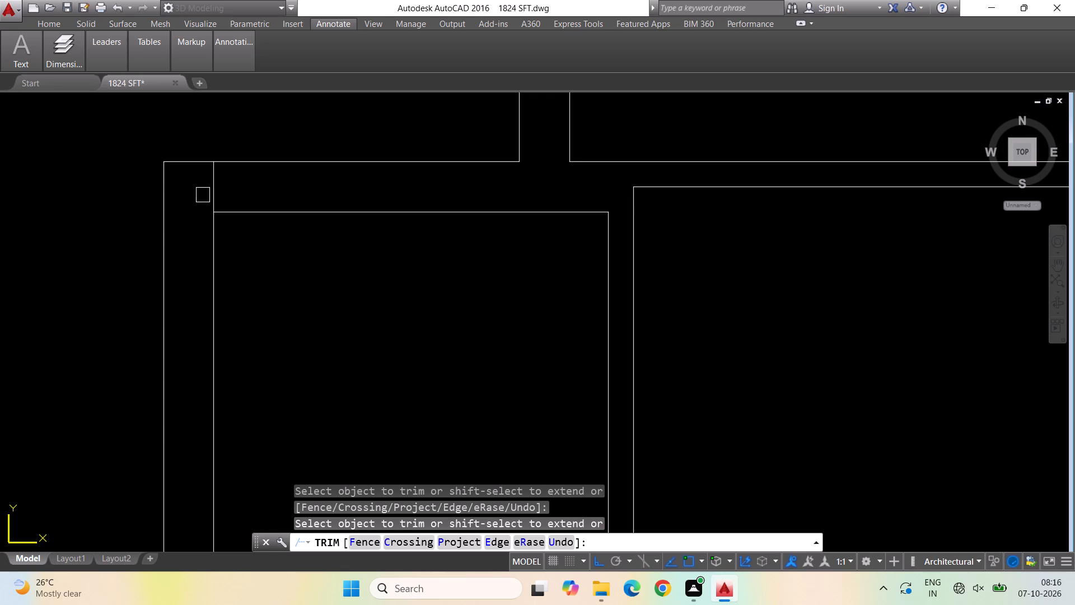
click(207, 194)
scroll(123, 192, down, 2)
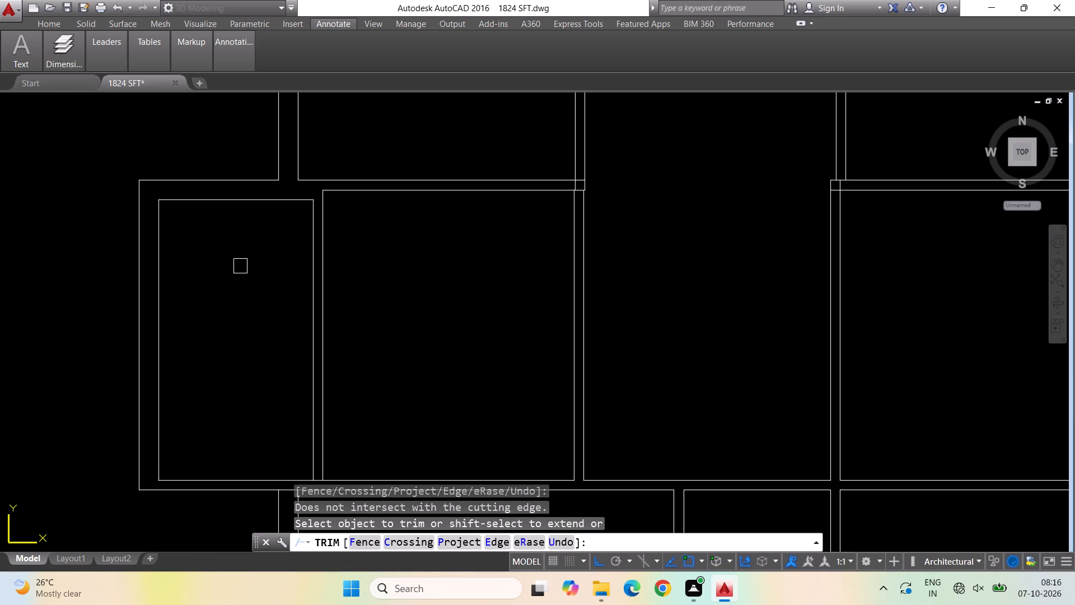
key(Escape)
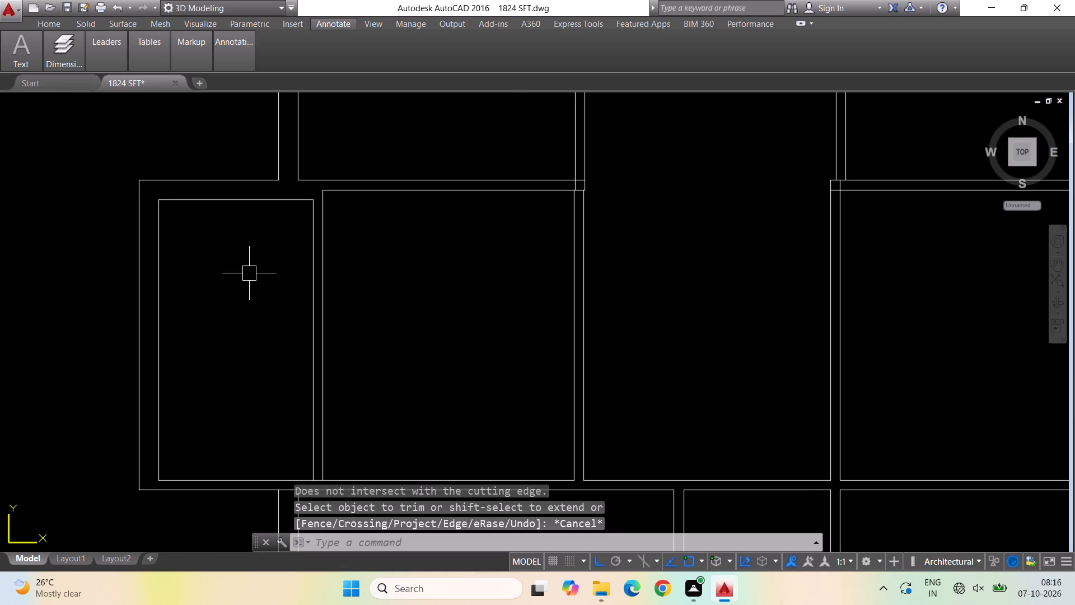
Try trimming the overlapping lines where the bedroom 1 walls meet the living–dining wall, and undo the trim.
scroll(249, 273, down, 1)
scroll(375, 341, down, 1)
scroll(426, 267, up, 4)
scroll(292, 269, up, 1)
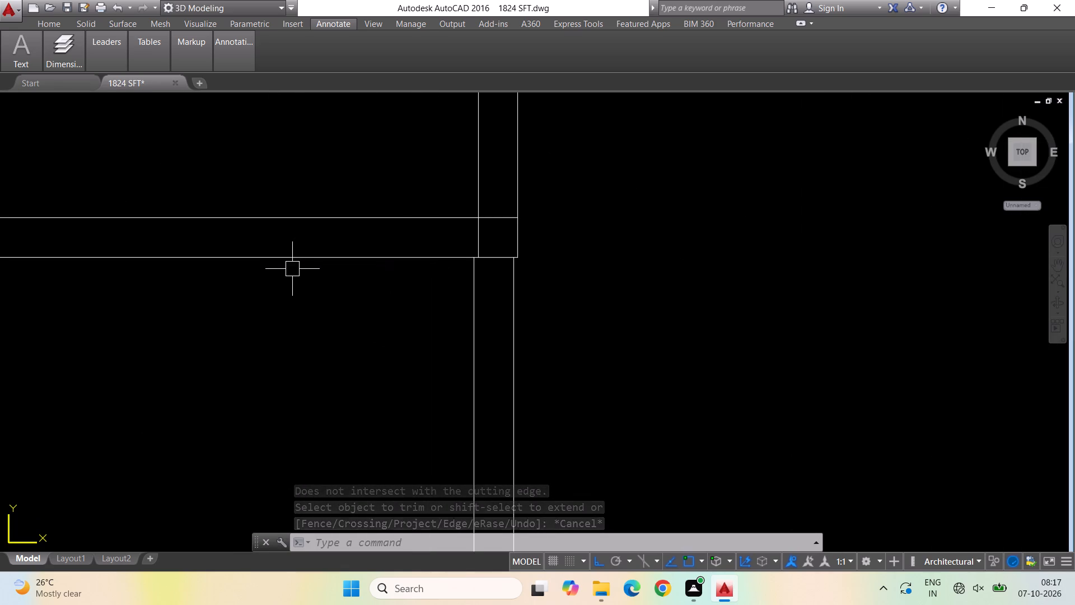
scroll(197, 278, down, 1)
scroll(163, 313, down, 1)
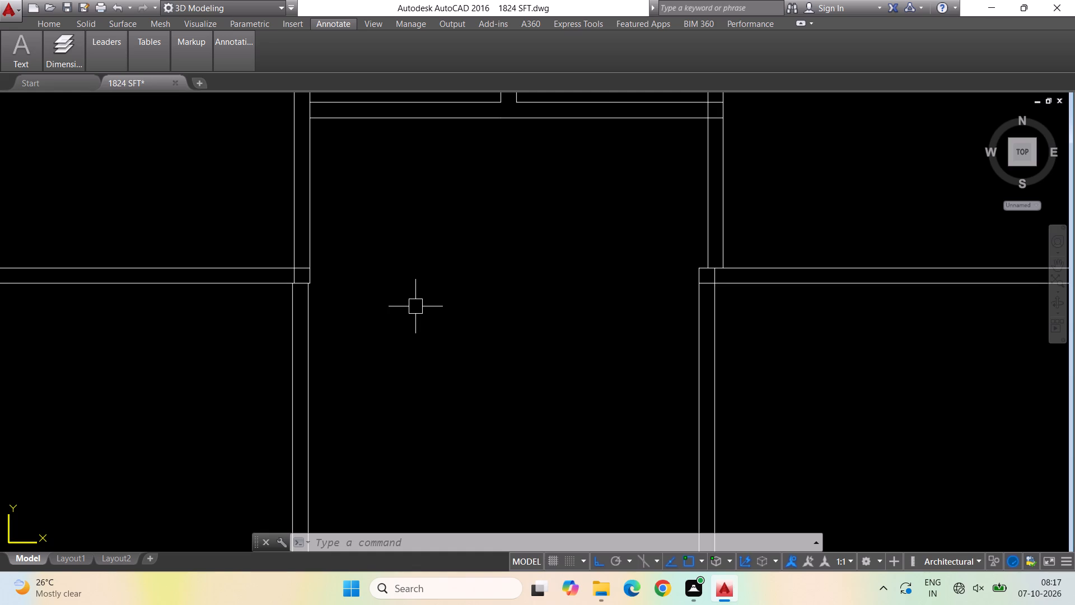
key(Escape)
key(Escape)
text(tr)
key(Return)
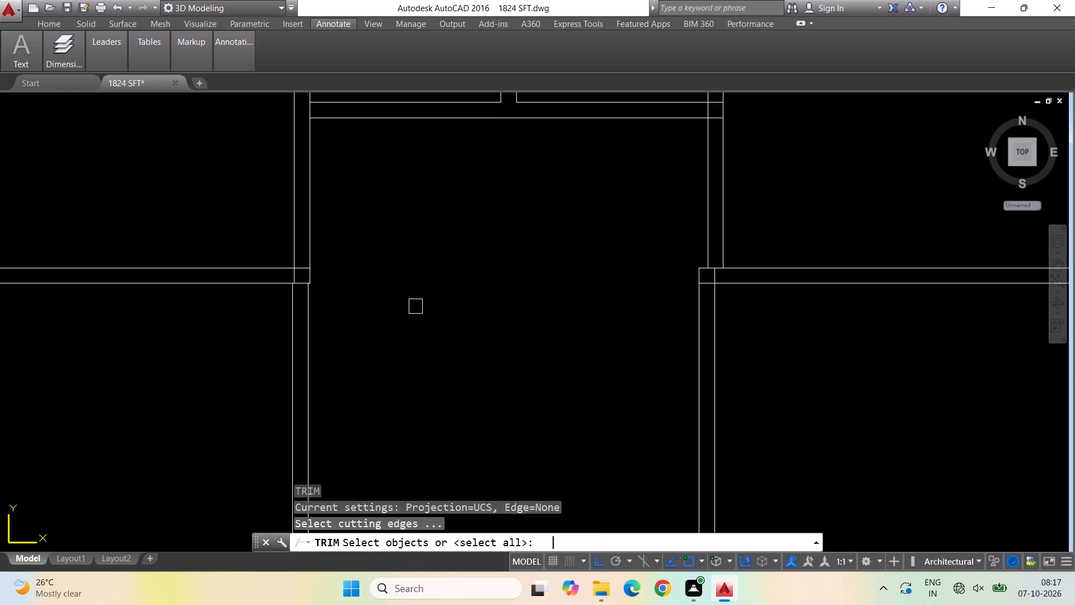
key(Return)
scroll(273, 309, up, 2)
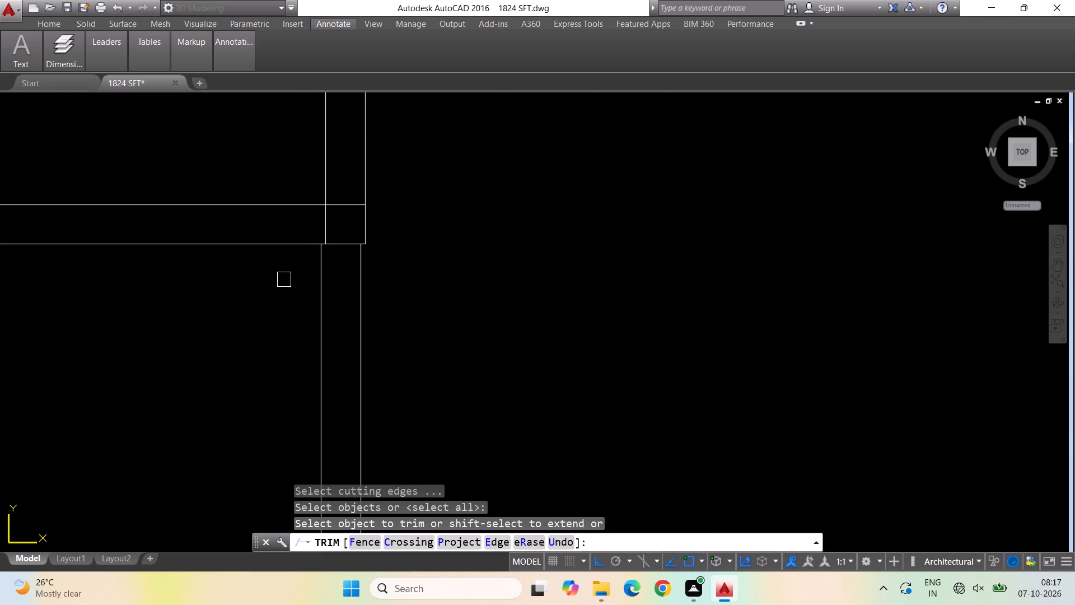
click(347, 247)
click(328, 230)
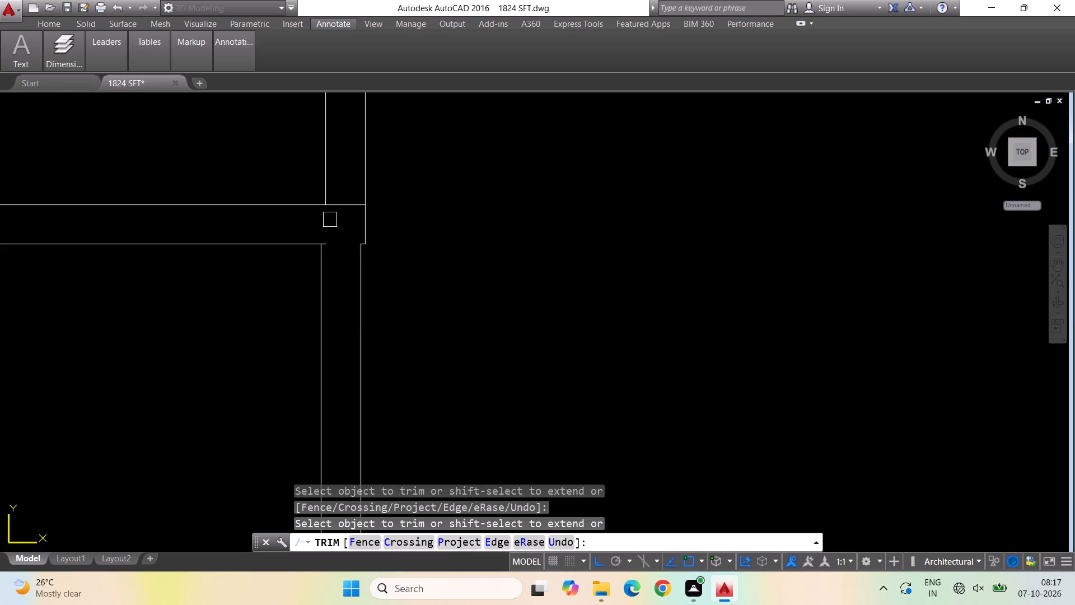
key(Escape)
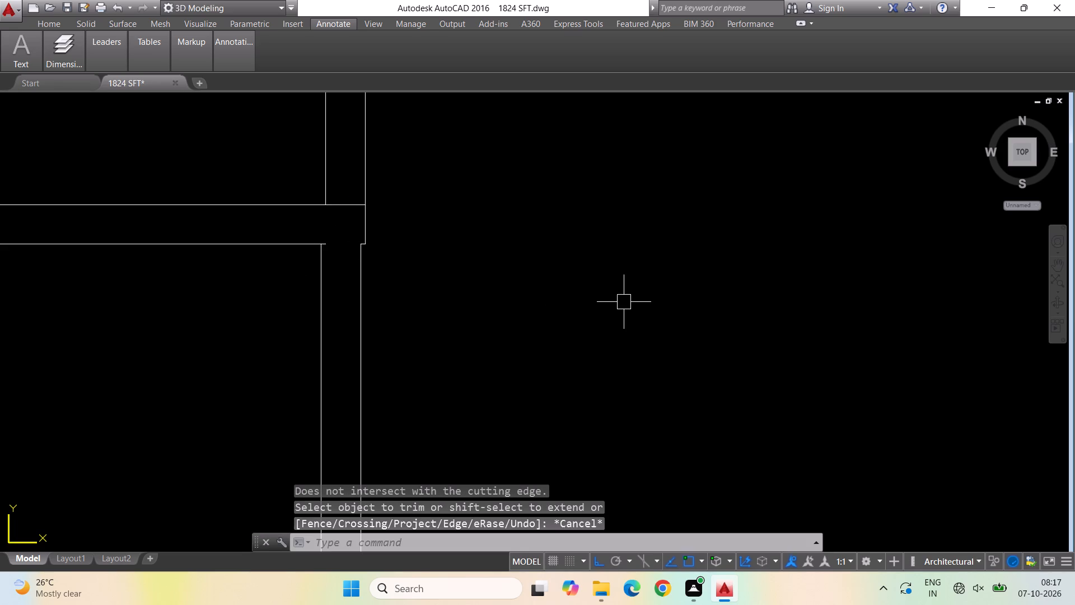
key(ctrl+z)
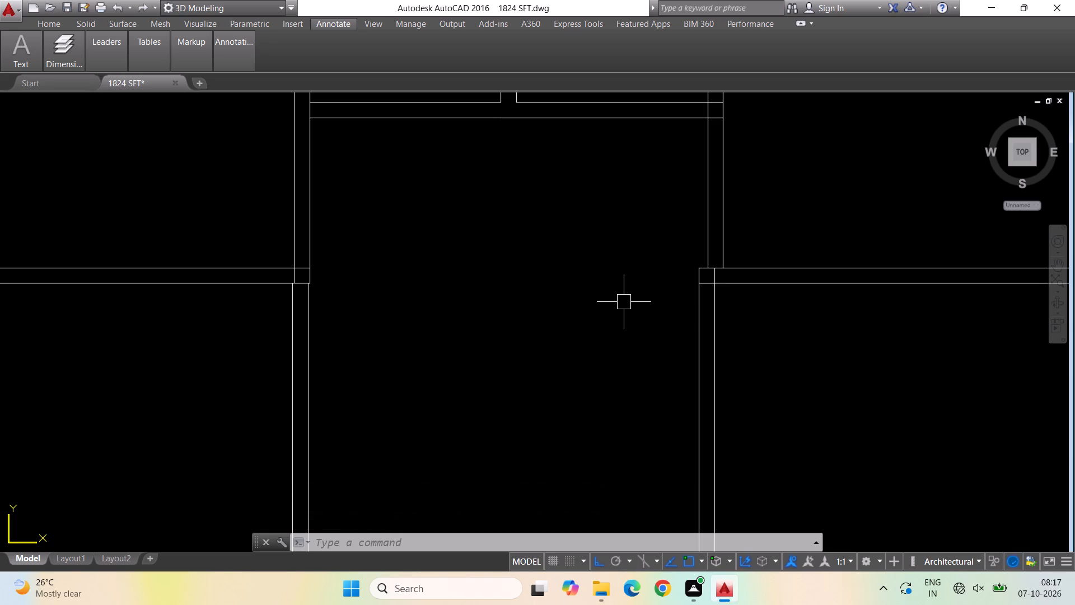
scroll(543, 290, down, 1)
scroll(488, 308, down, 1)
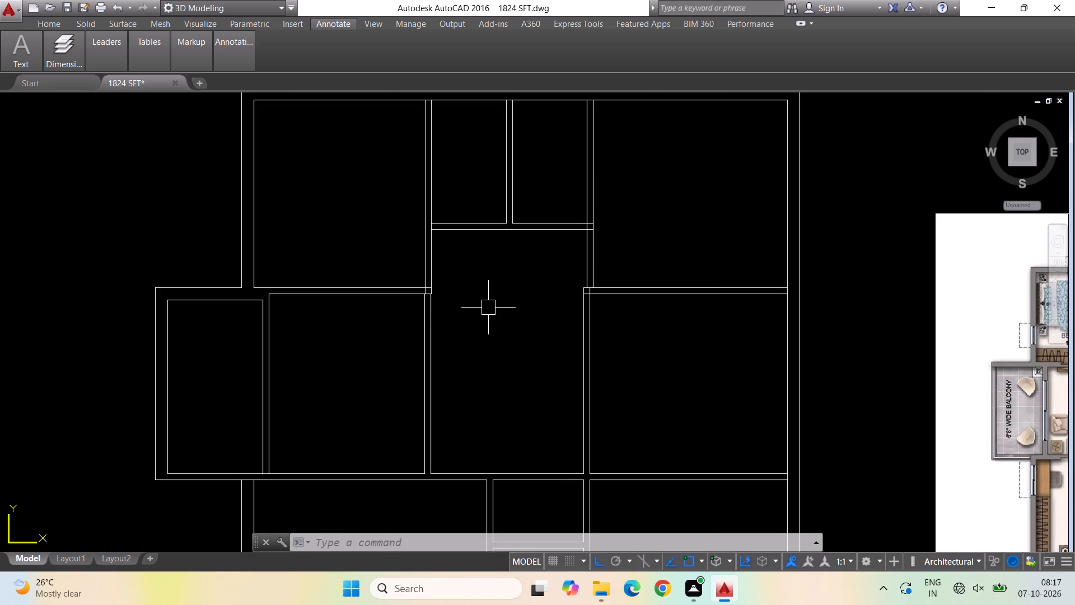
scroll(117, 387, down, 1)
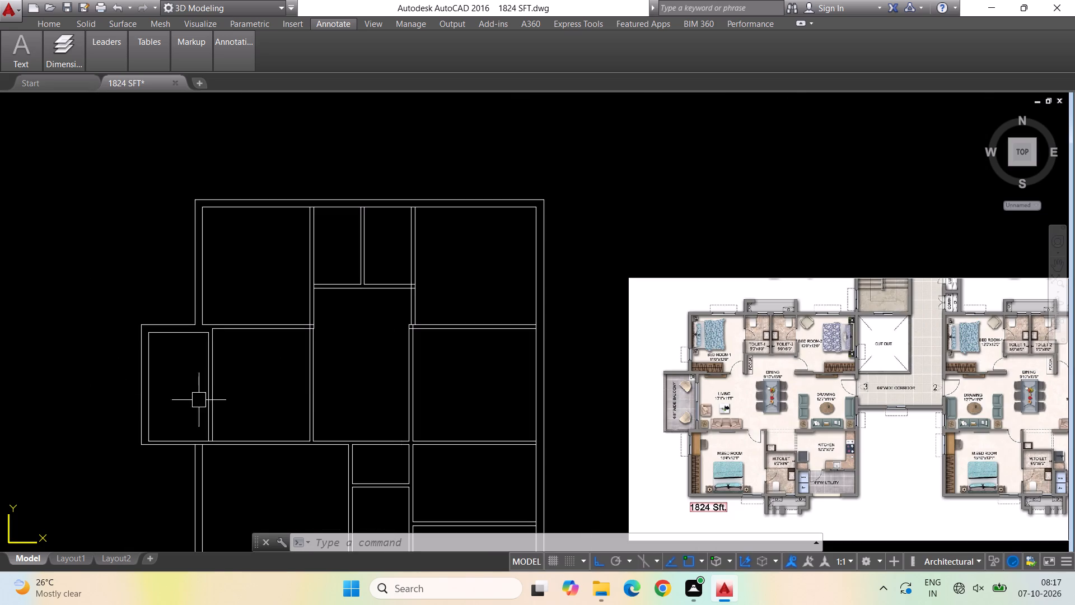
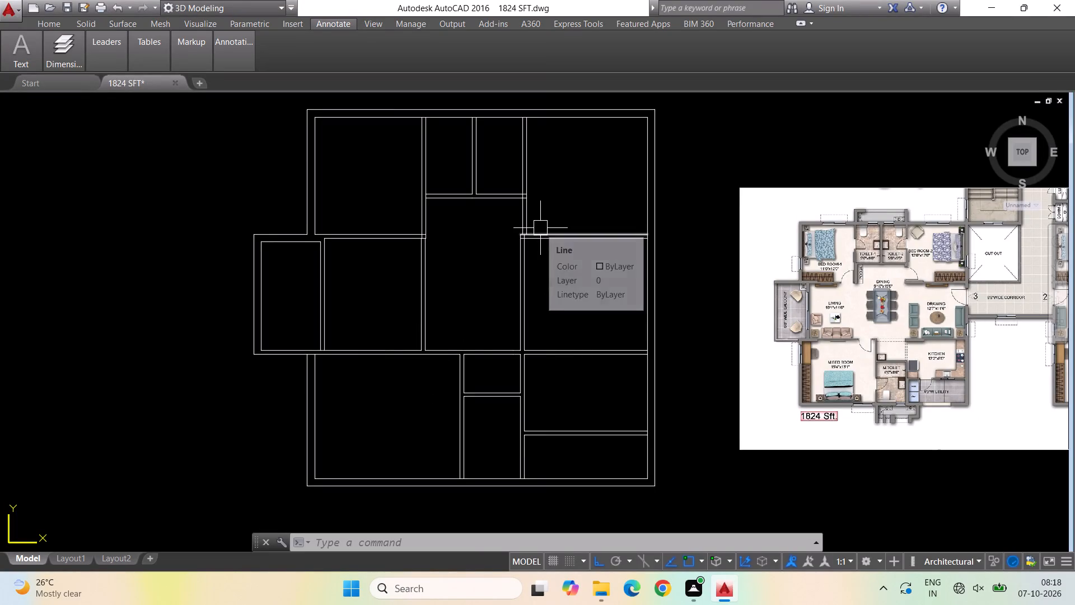
Open the 1601 SFT drawing from the 5TH folder inside OCT, using File Explorer.
scroll(524, 244, up, 2)
scroll(341, 305, down, 2)
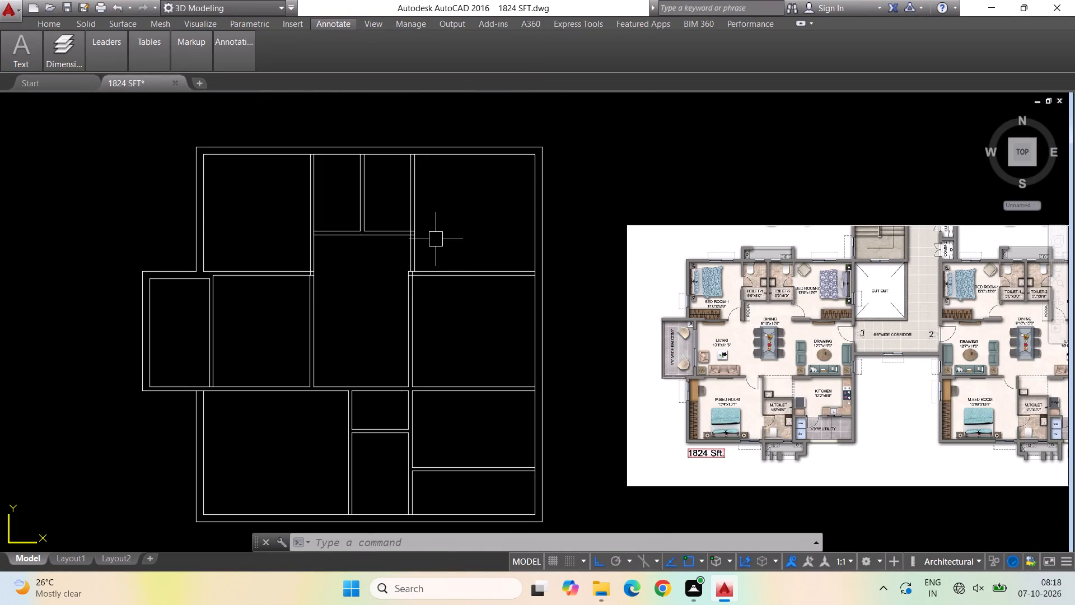
scroll(423, 238, down, 1)
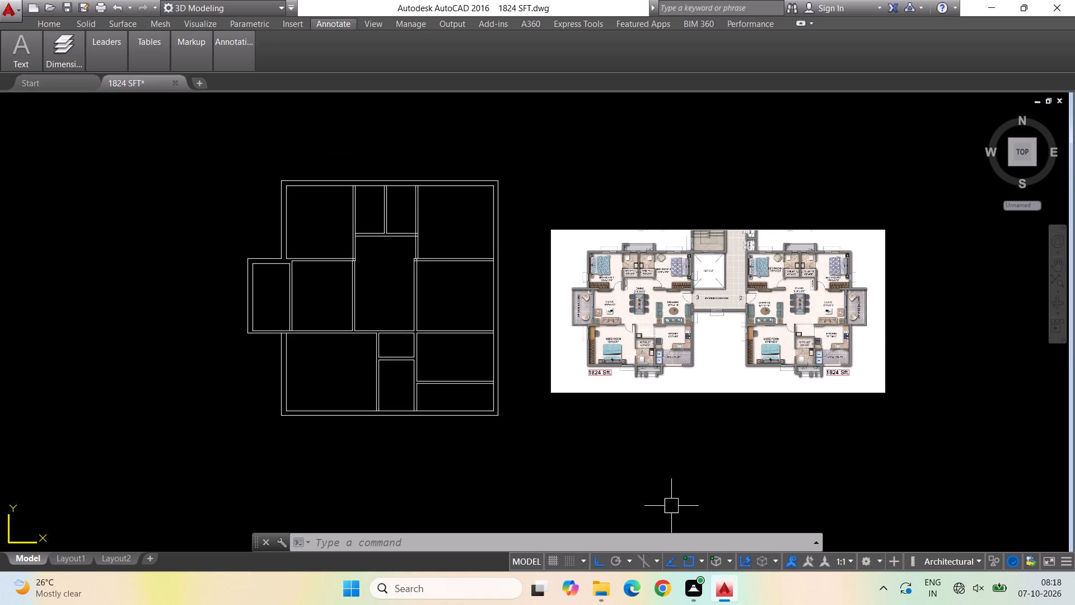
click(601, 593)
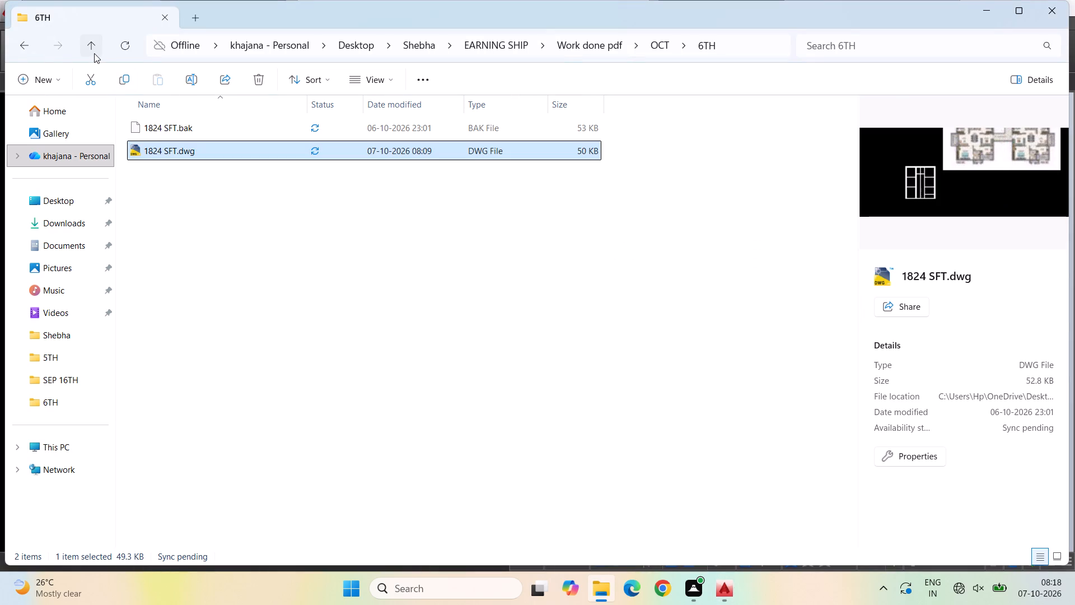
click(94, 53)
double_click(163, 169)
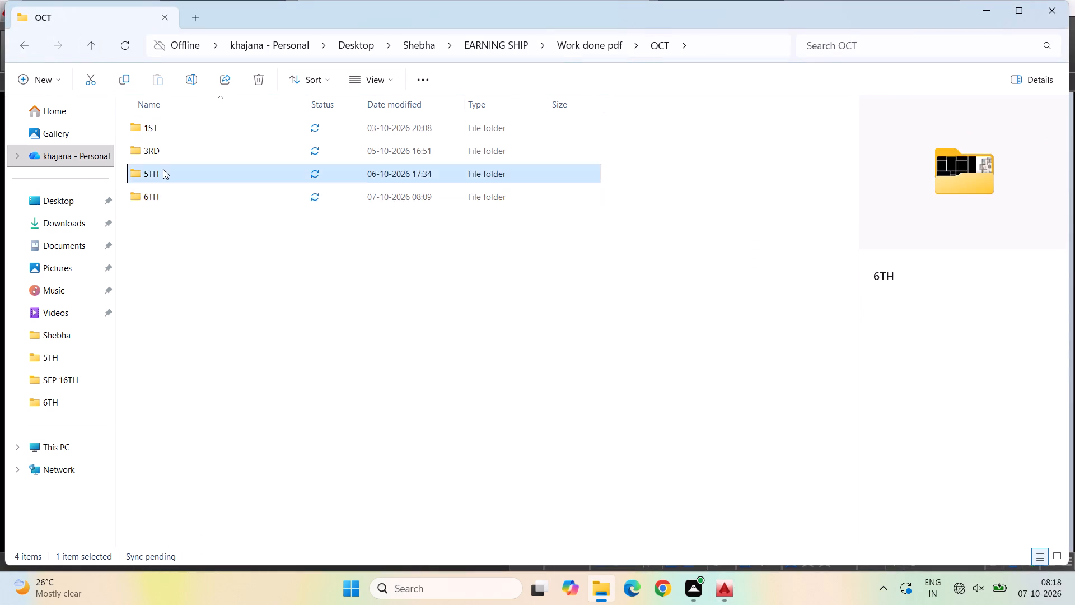
double_click(169, 154)
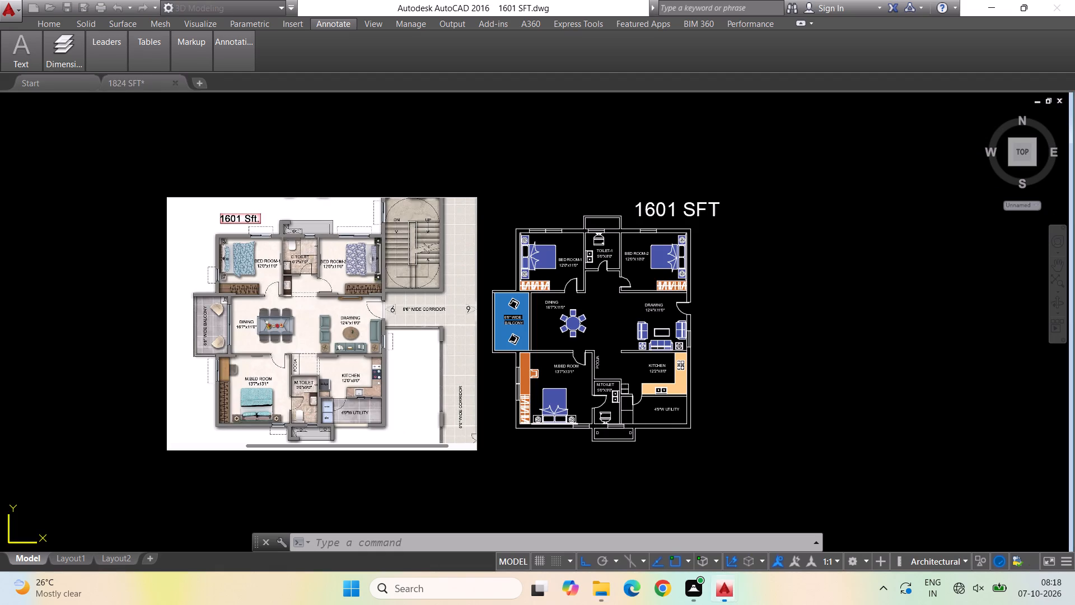
Examine the finished 1601 SFT plan, including the solid hatch of its balcony.
scroll(522, 345, up, 1)
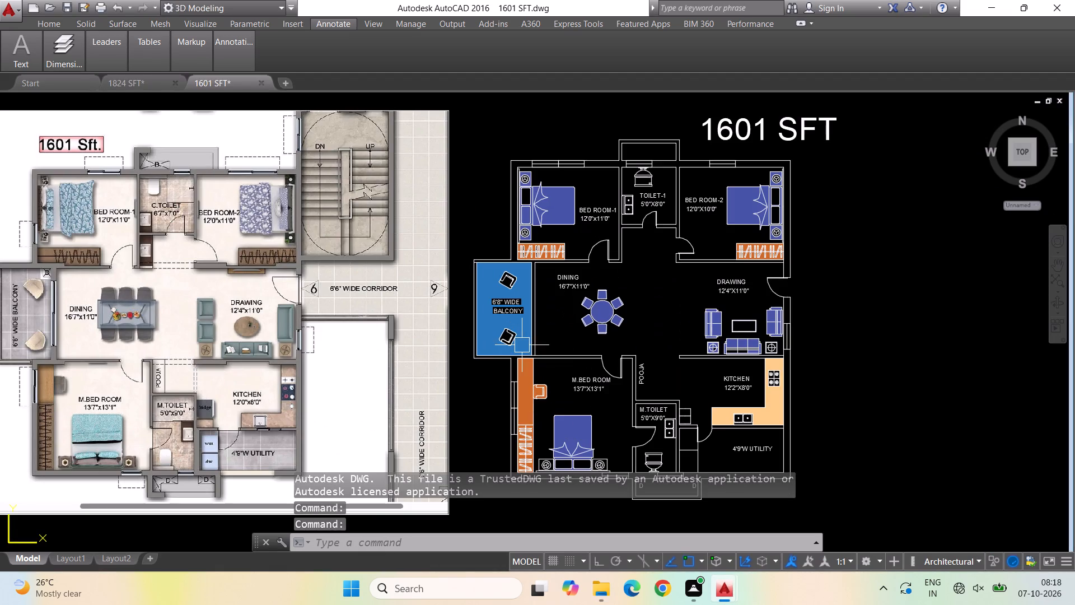
scroll(512, 336, up, 3)
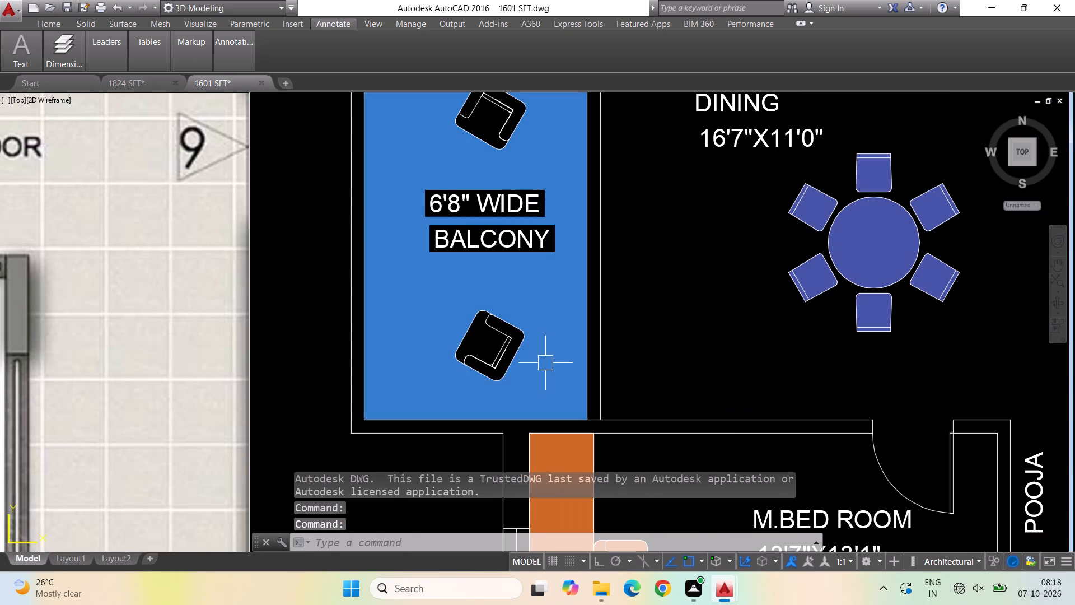
click(545, 363)
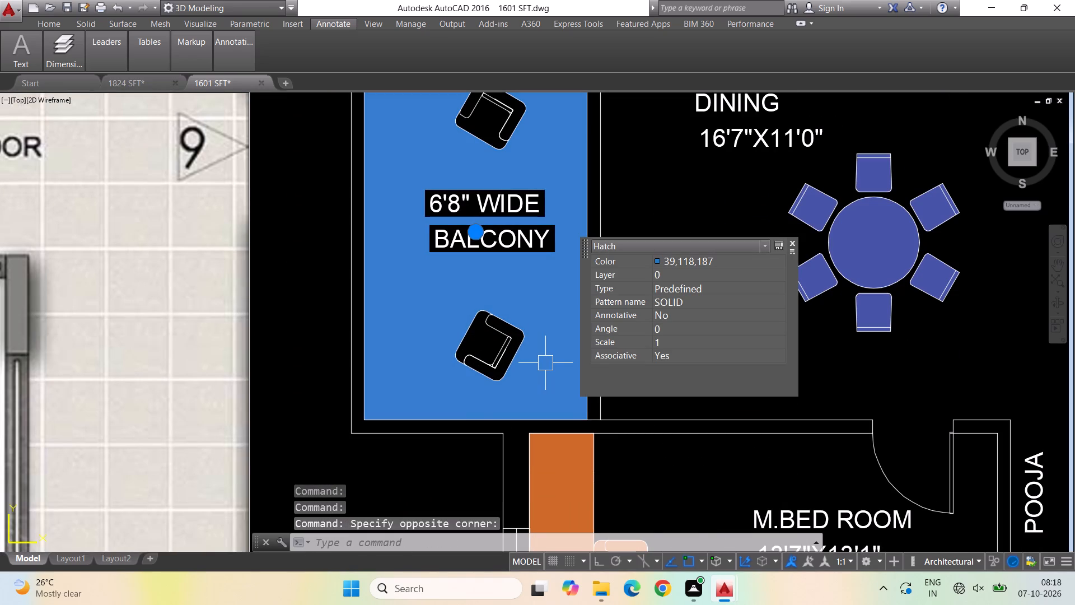
key(Escape)
scroll(454, 327, down, 4)
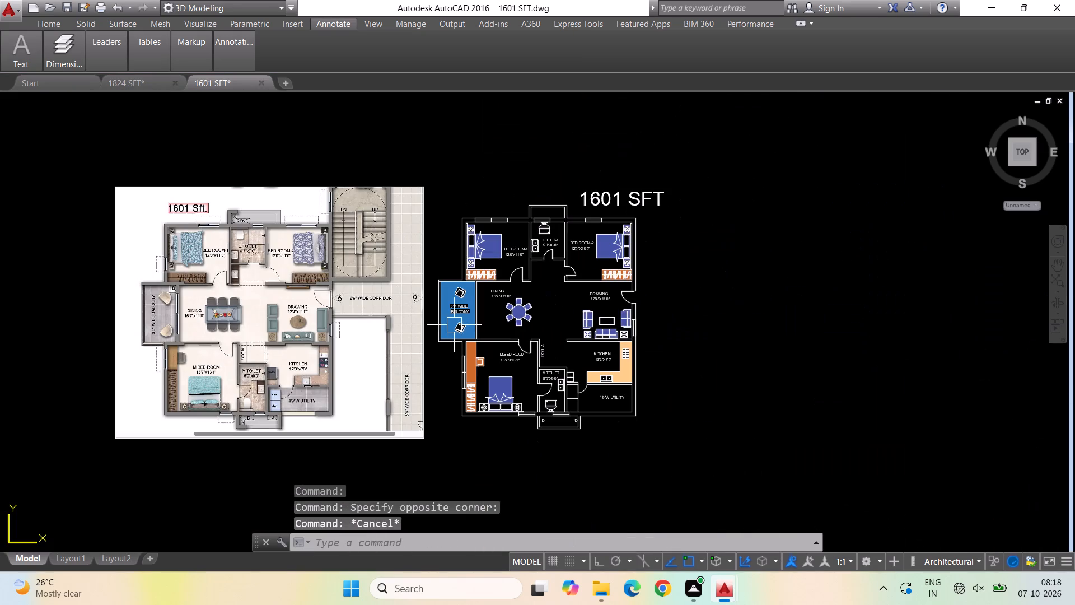
Move the 1601 SFT reference image further left, clear of the drawn plan.
click(424, 205)
right_click(424, 205)
click(452, 294)
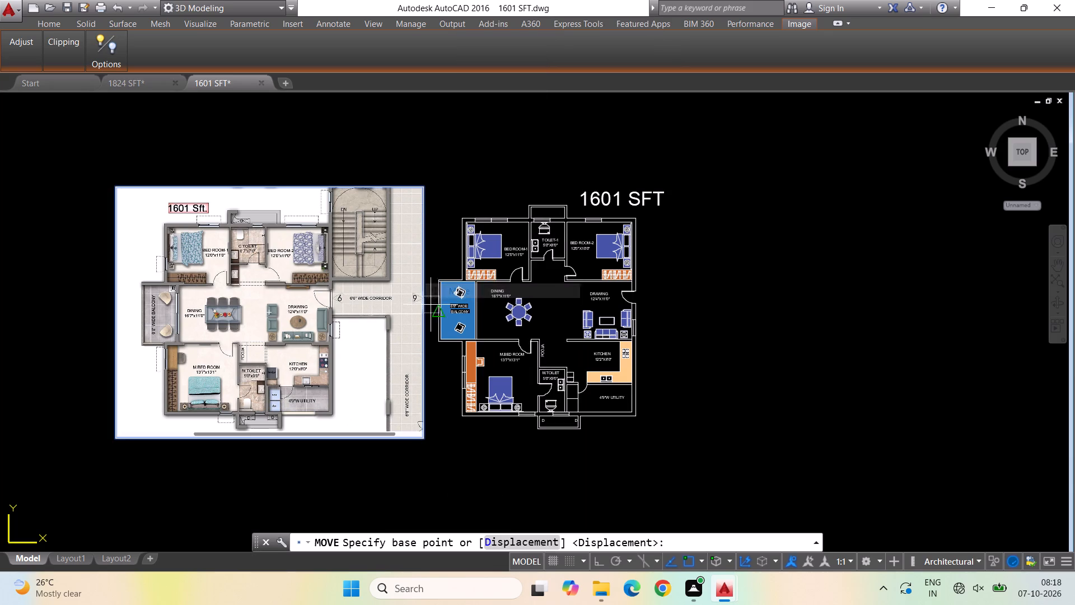
click(426, 311)
click(336, 315)
key(Escape)
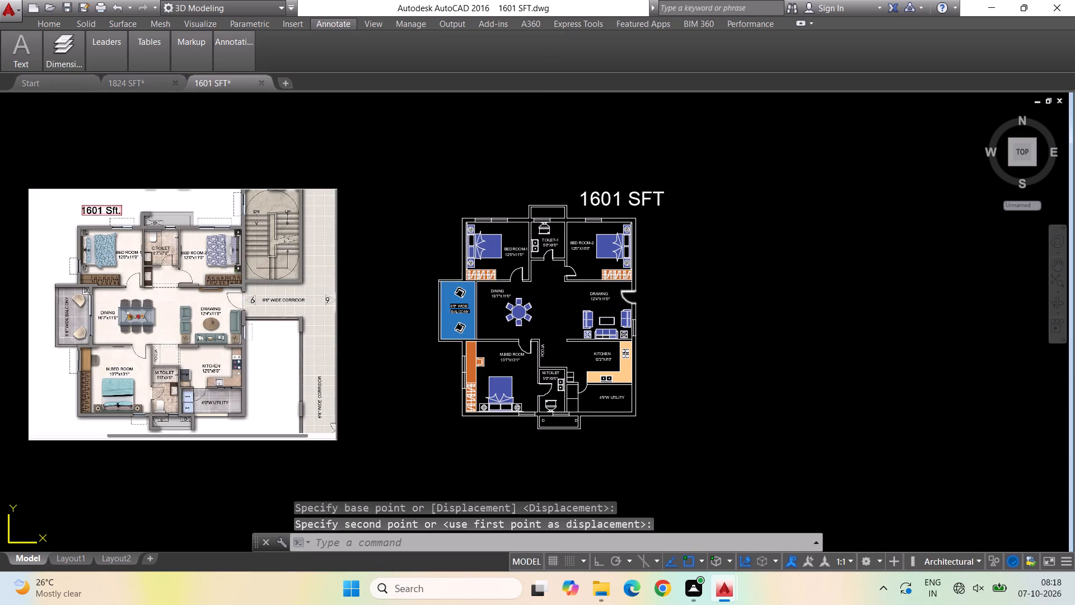
Copy the whole drawn 1601 SFT plan with its title and paste it into the 1824 SFT drawing, left of the wall plan.
click(374, 152)
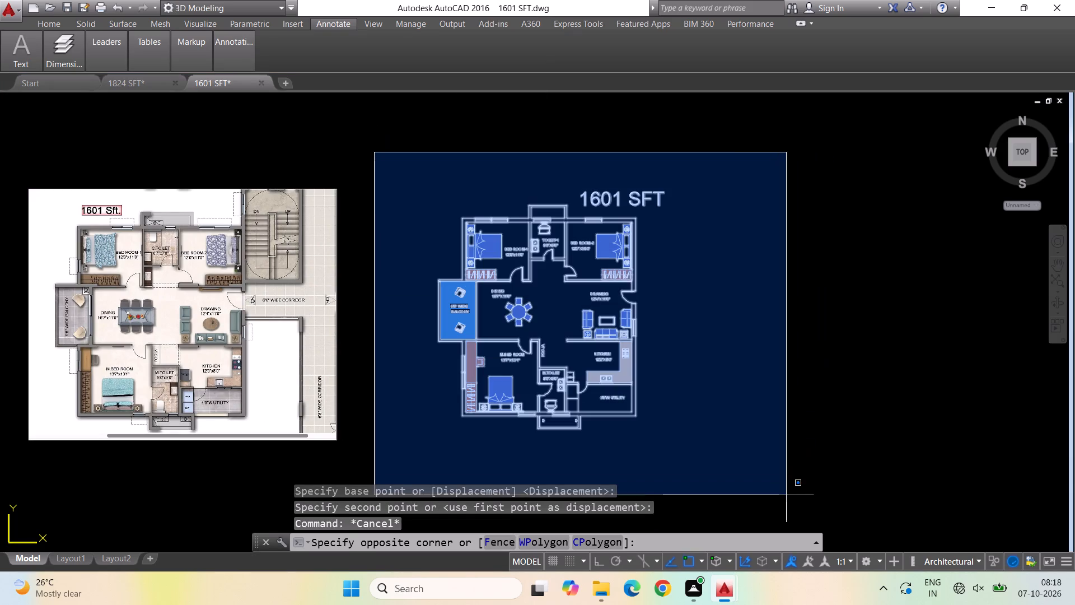
click(765, 459)
key(ctrl+c)
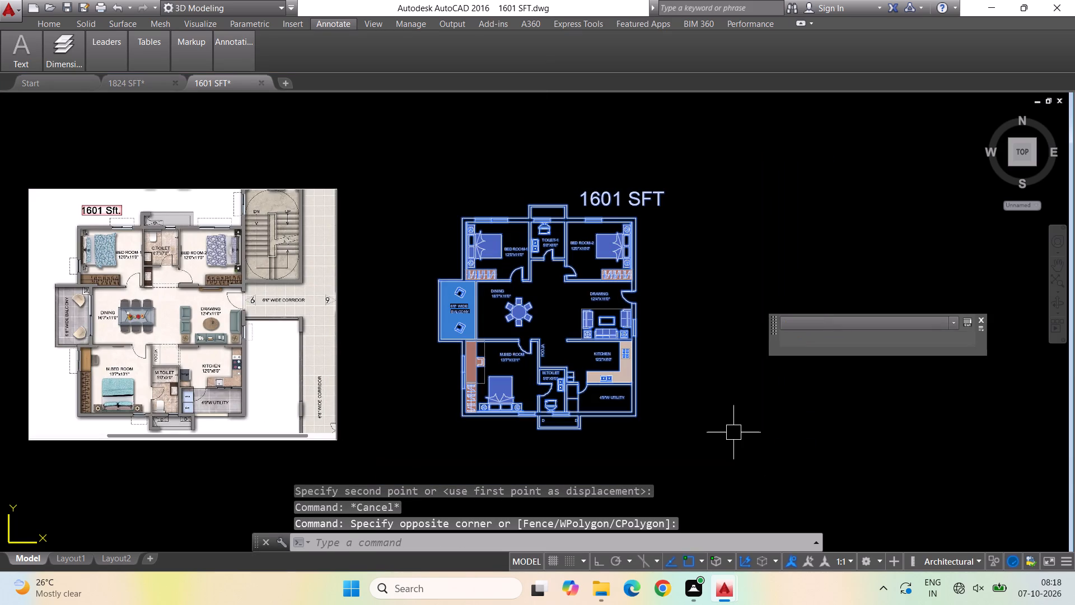
click(129, 82)
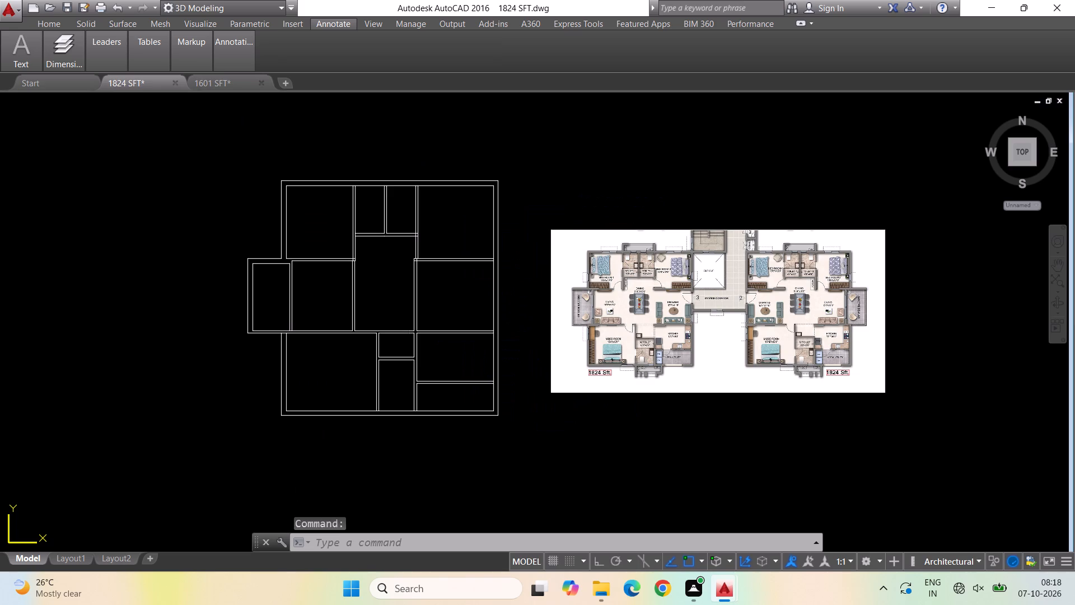
scroll(674, 300, down, 1)
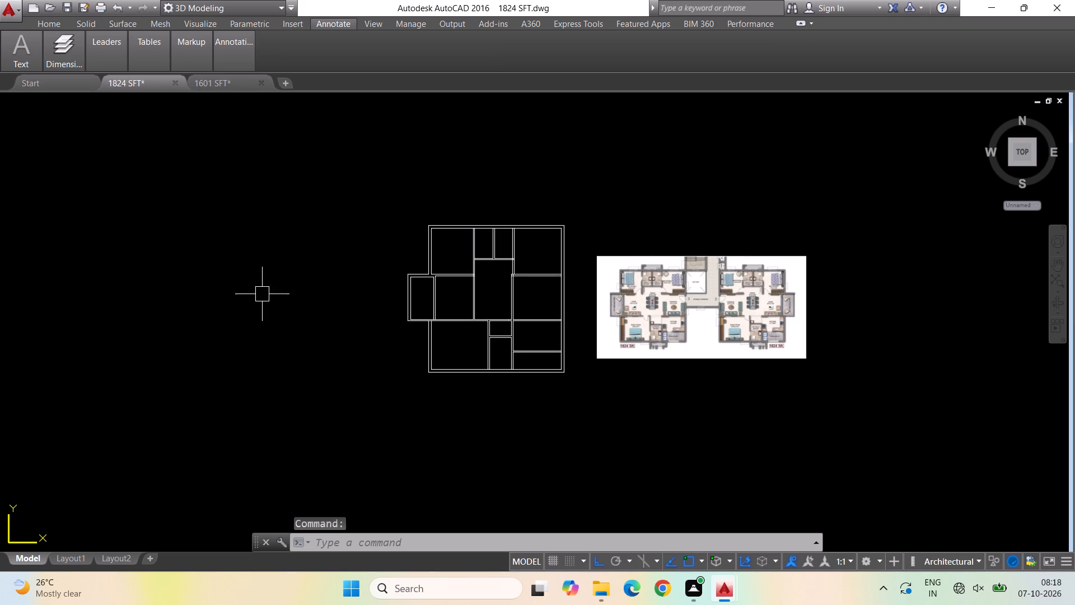
key(ctrl+v)
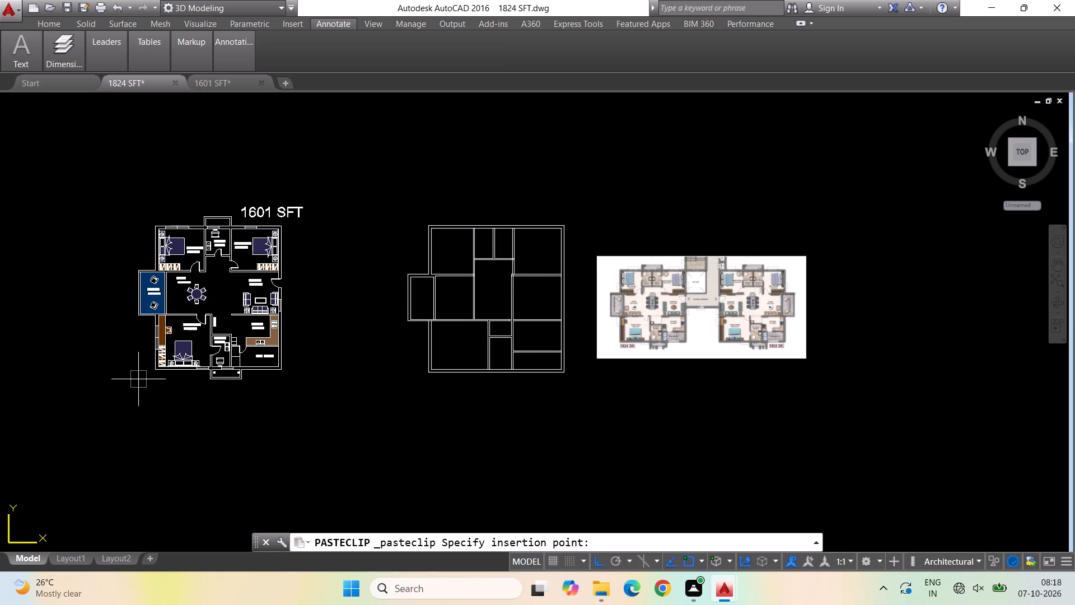
click(138, 379)
key(Escape)
Copy the bedroom 2 door from the 1601 SFT plan to the lower end of bedroom 2's left wall in the 1824 SFT plan, with Ortho off.
scroll(221, 224, up, 2)
scroll(185, 253, down, 2)
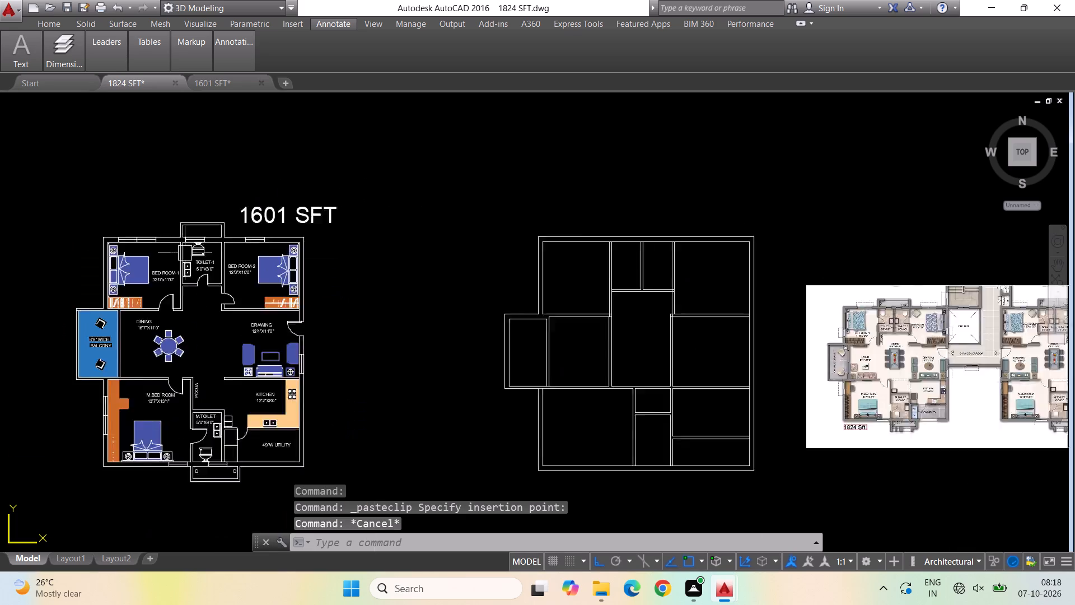
scroll(633, 310, up, 2)
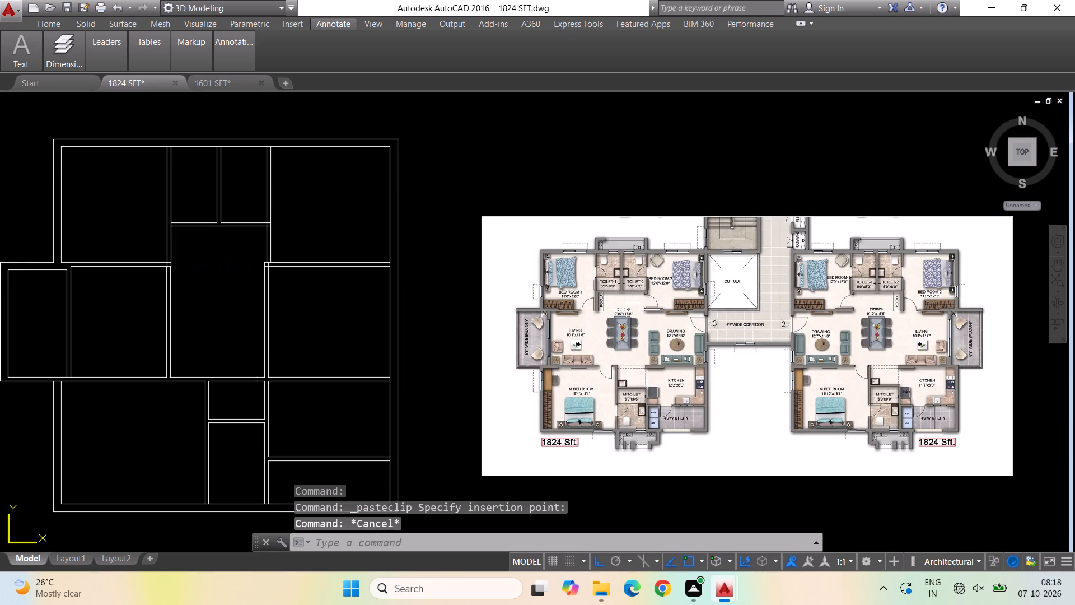
scroll(688, 309, down, 1)
scroll(404, 278, down, 1)
scroll(125, 274, up, 2)
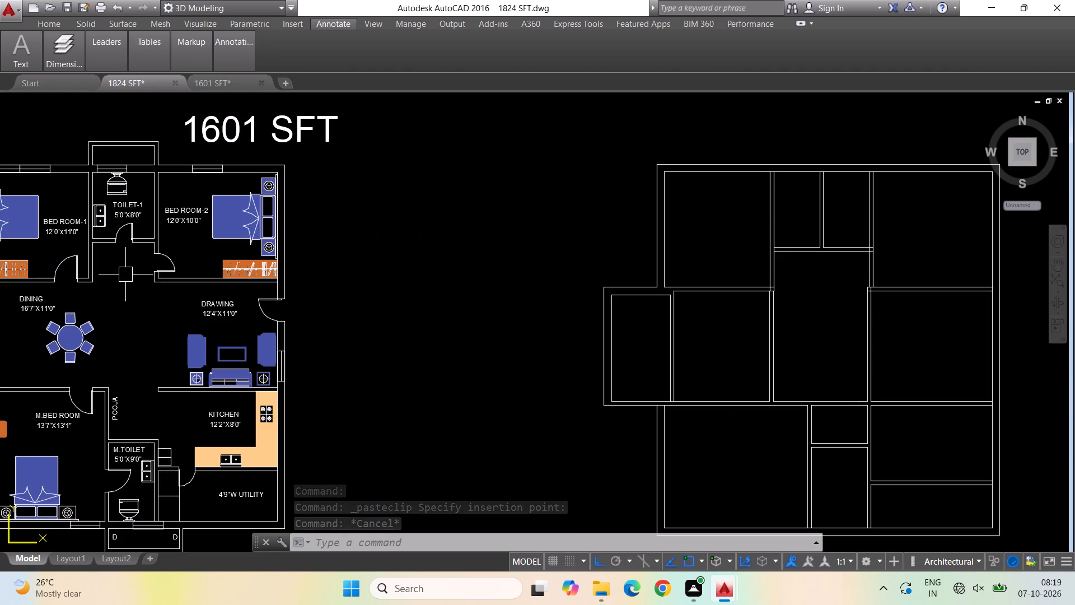
click(170, 254)
right_click(170, 254)
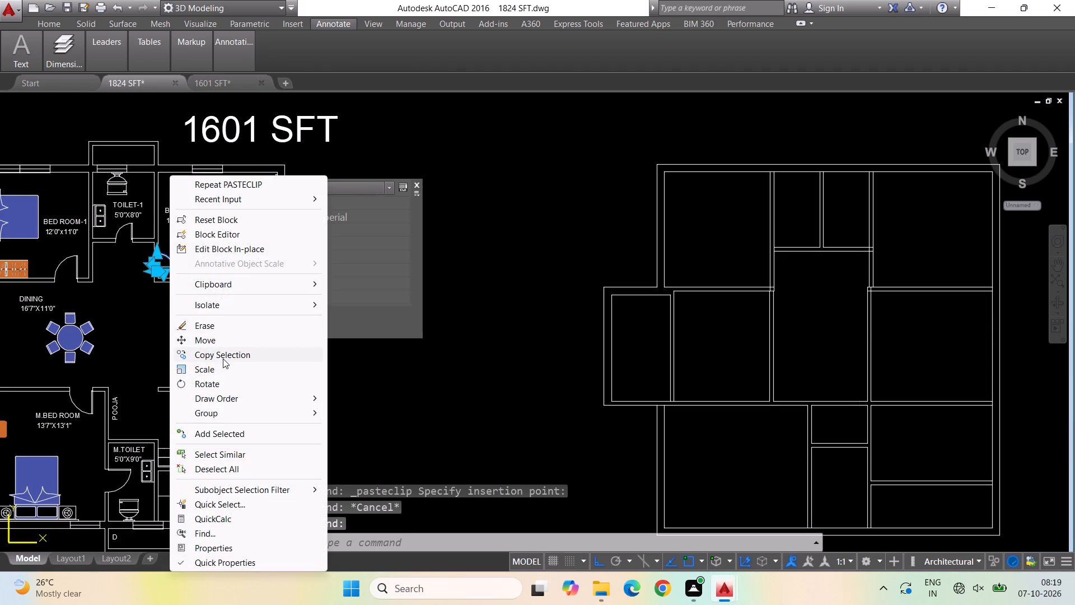
click(223, 359)
scroll(170, 270, up, 1)
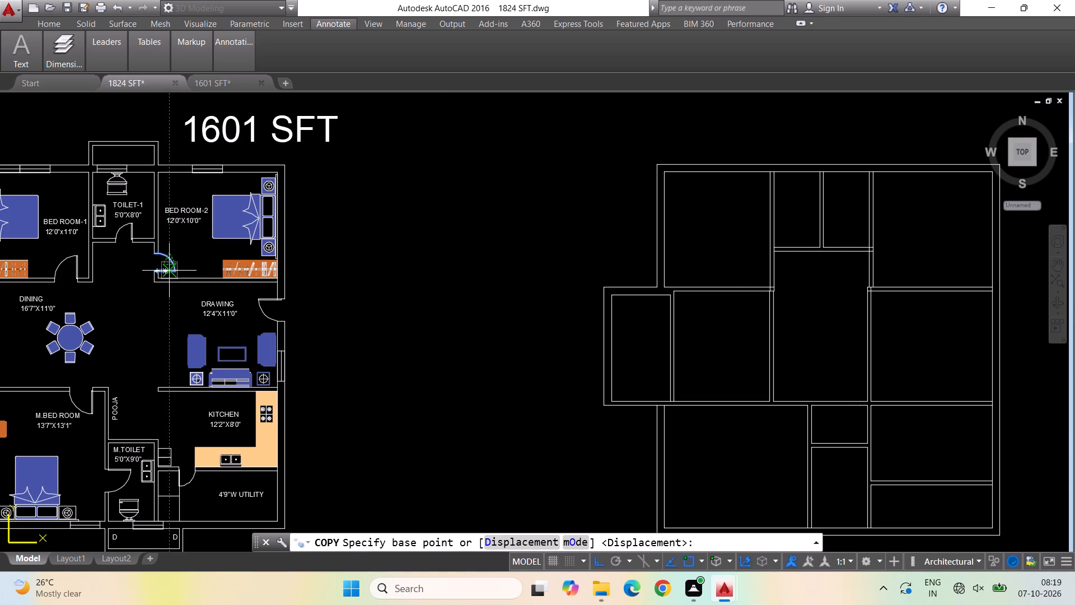
scroll(170, 270, up, 1)
click(142, 269)
scroll(78, 291, down, 2)
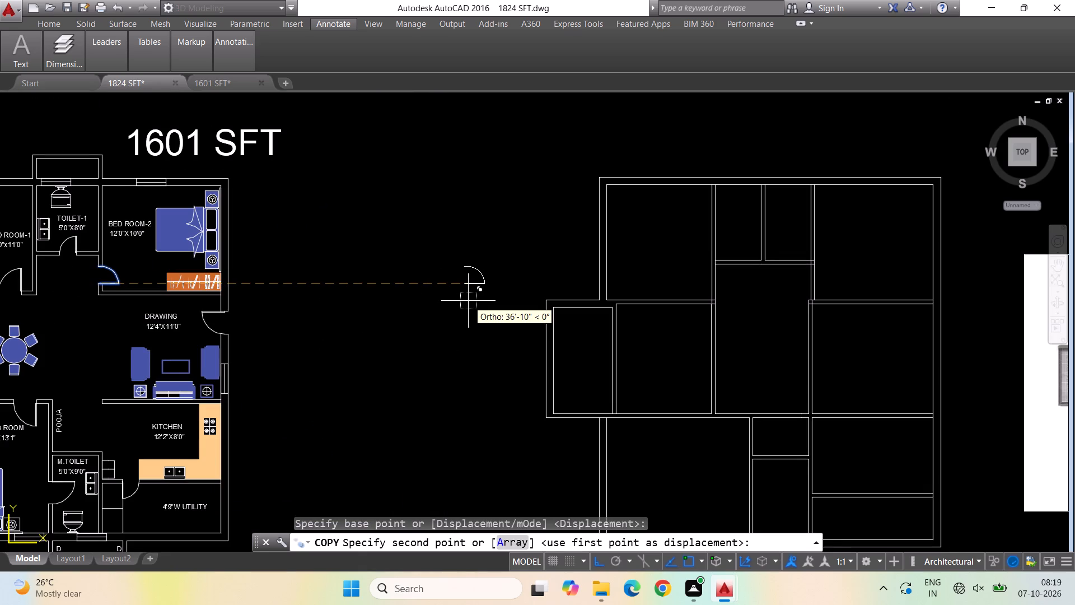
key(F8)
scroll(431, 309, down, 1)
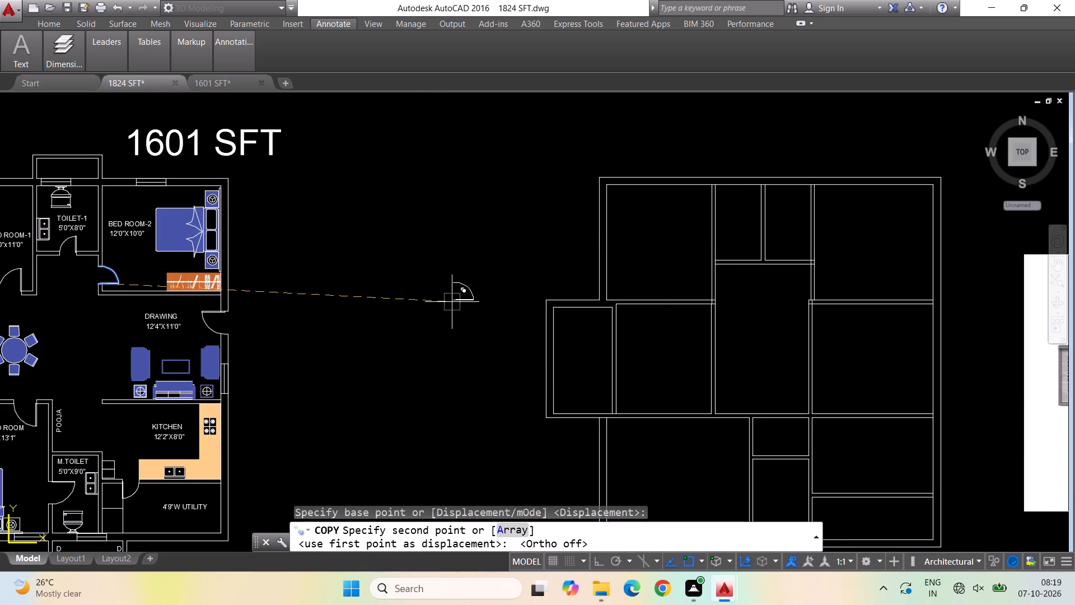
scroll(674, 293, up, 4)
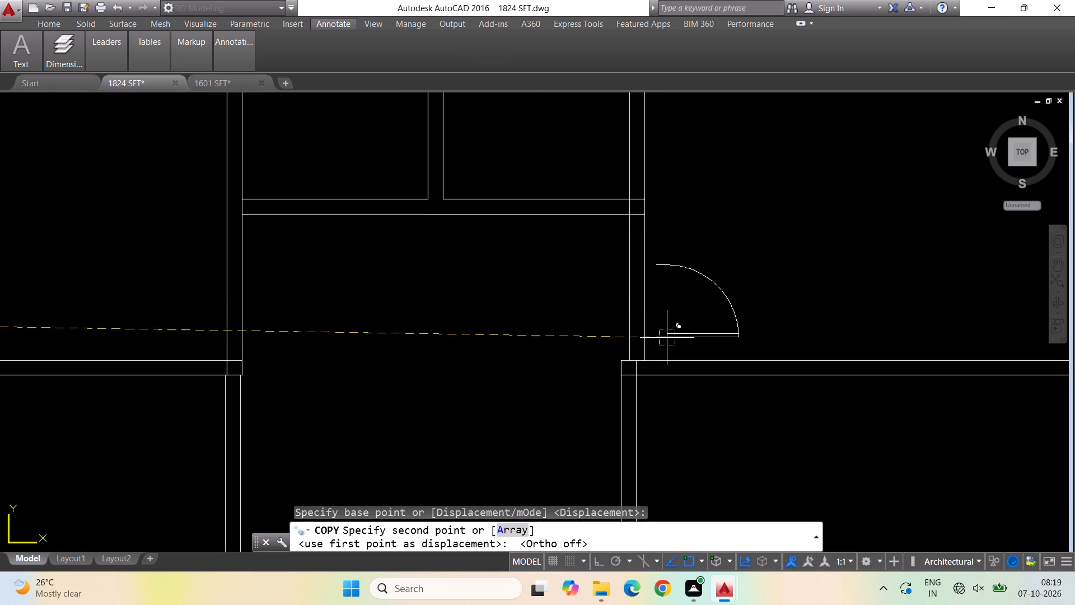
scroll(581, 337, down, 3)
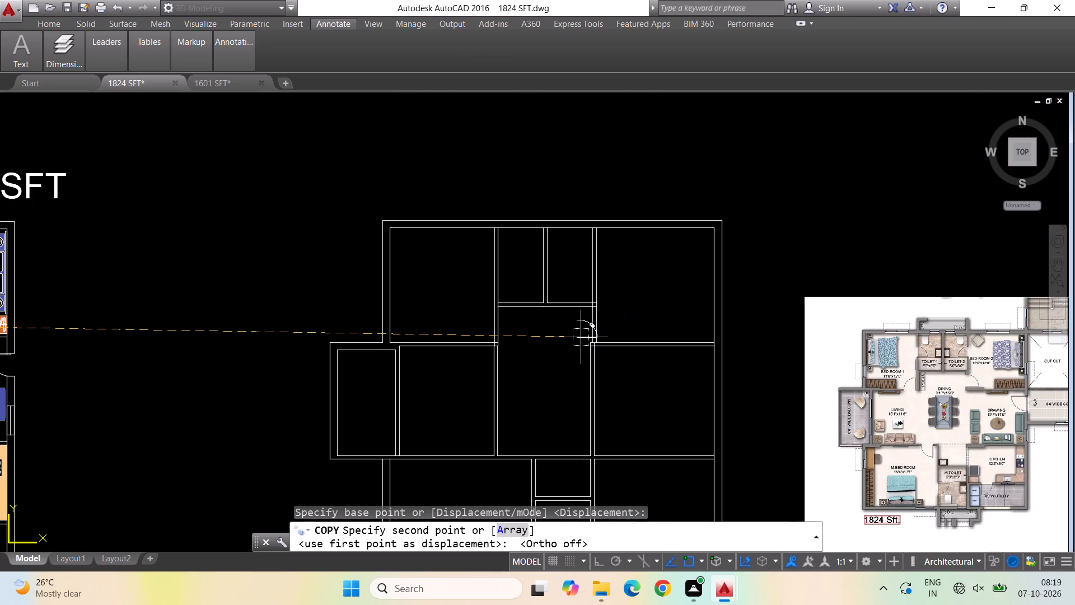
scroll(610, 338, up, 4)
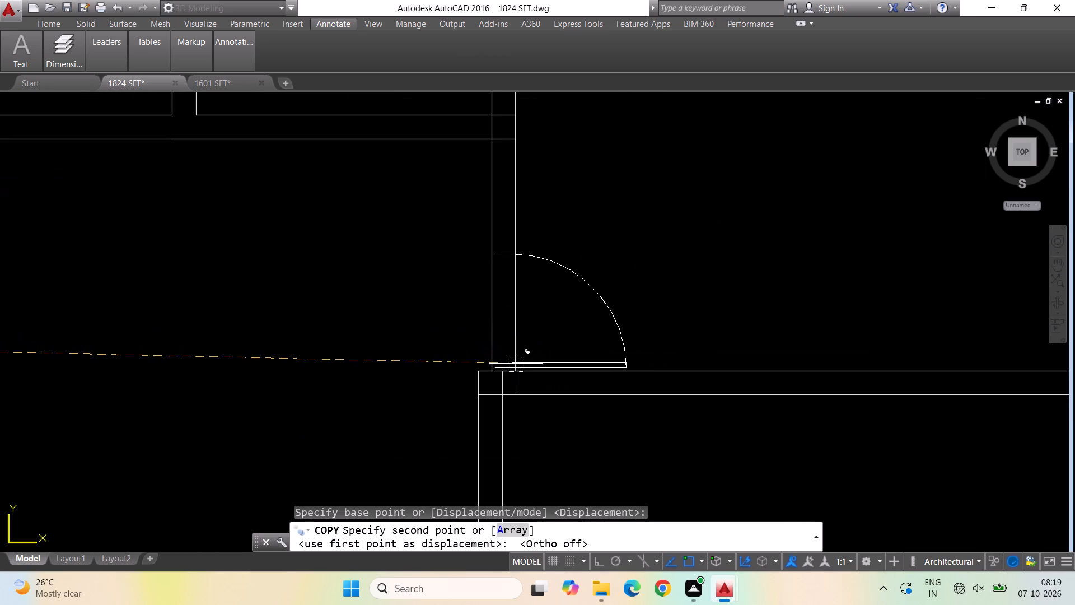
scroll(506, 364, up, 3)
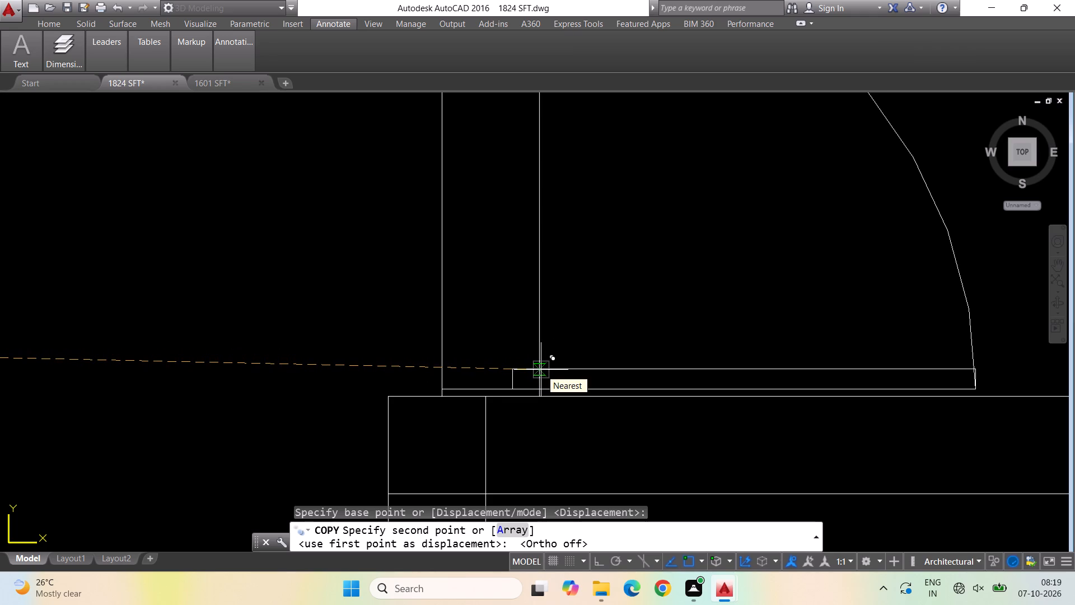
click(541, 370)
key(Escape)
scroll(513, 340, down, 2)
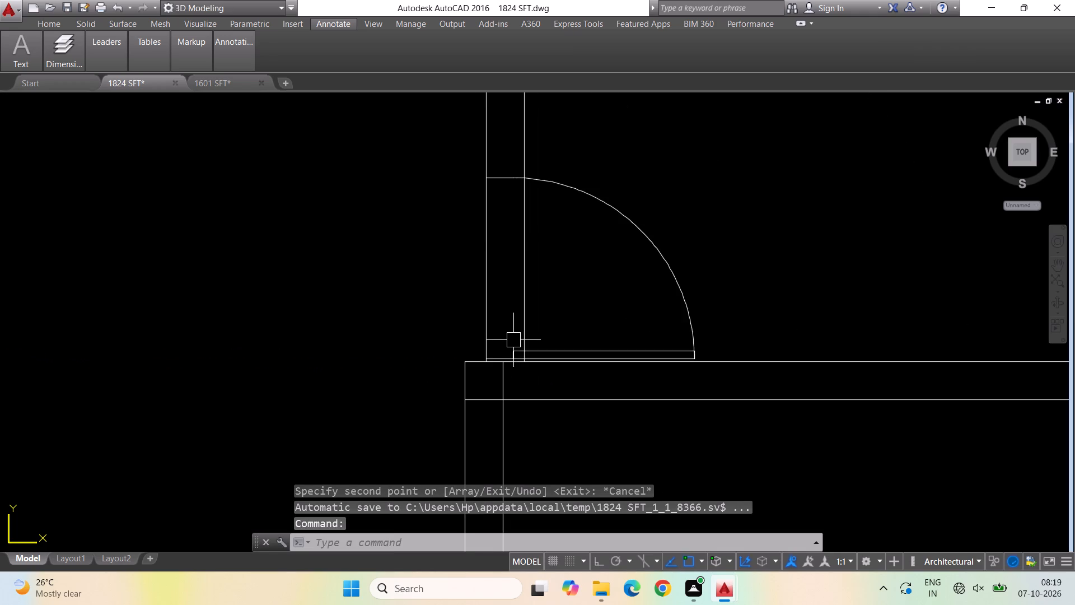
Move the copied bedroom 2 door slightly so its arc end meets the dining-side line of the wall.
scroll(485, 185, up, 3)
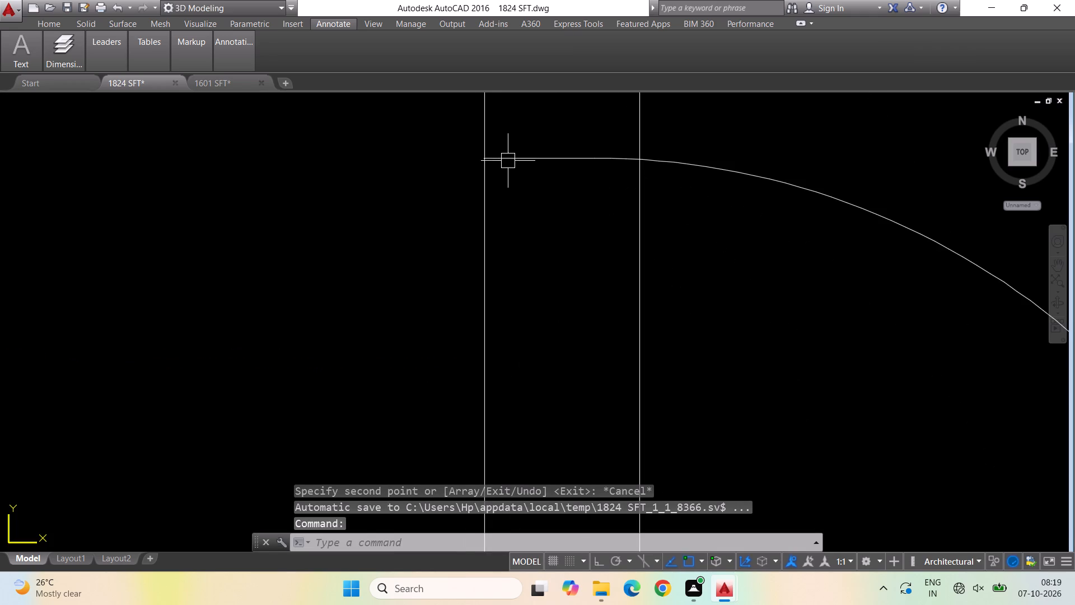
click(515, 155)
right_click(530, 222)
click(558, 339)
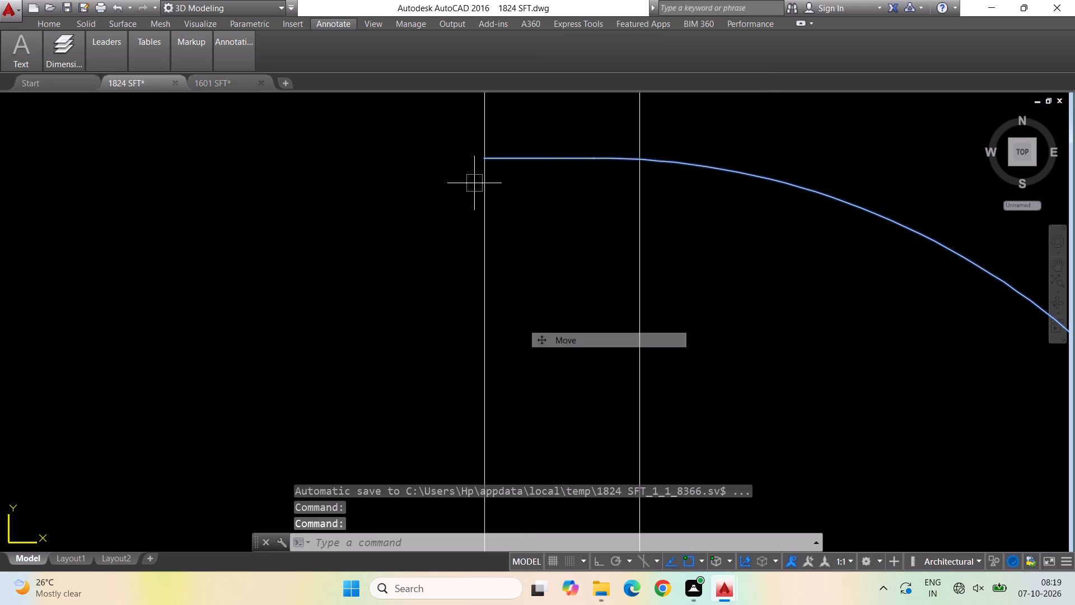
scroll(433, 113, up, 3)
click(633, 296)
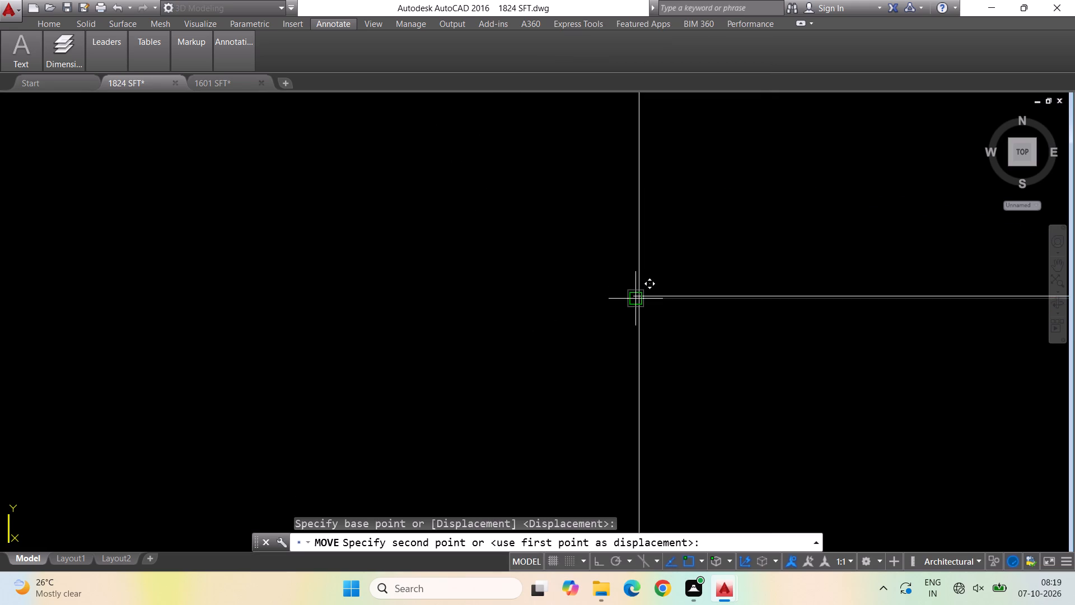
click(643, 296)
scroll(483, 291, down, 7)
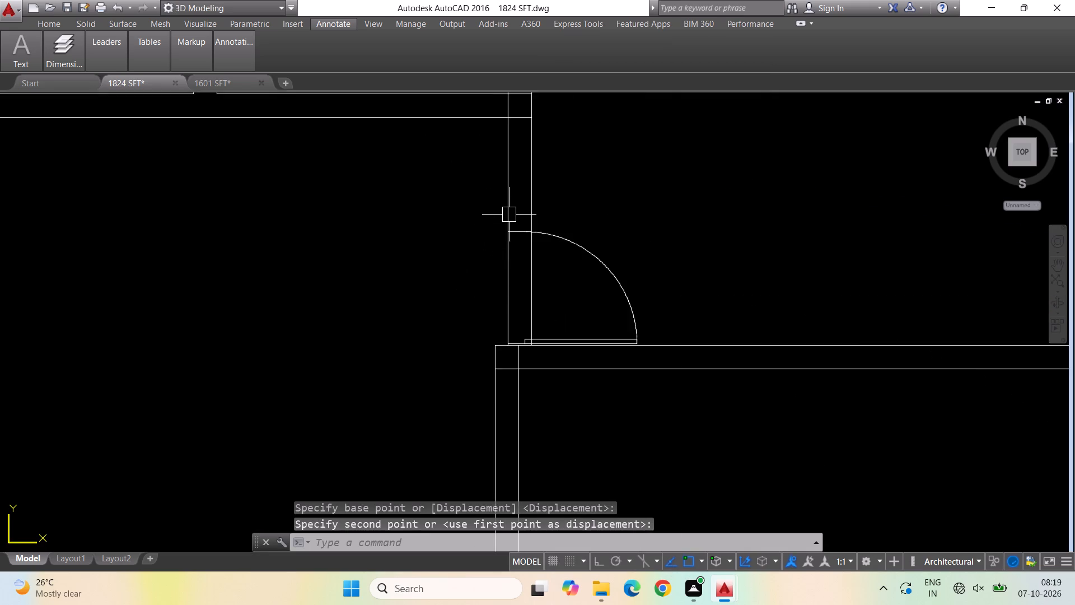
Compare the 1824 SFT wall plan and its copied door with the 1601 SFT plan and the reference image.
scroll(509, 215, down, 3)
scroll(581, 311, down, 2)
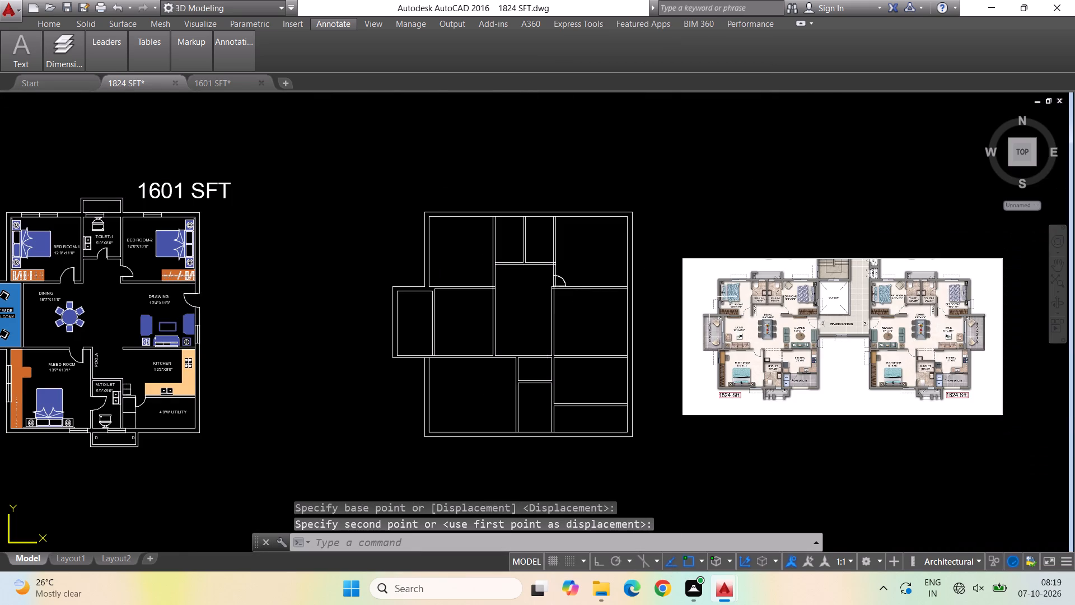
scroll(752, 314, up, 2)
scroll(841, 309, down, 2)
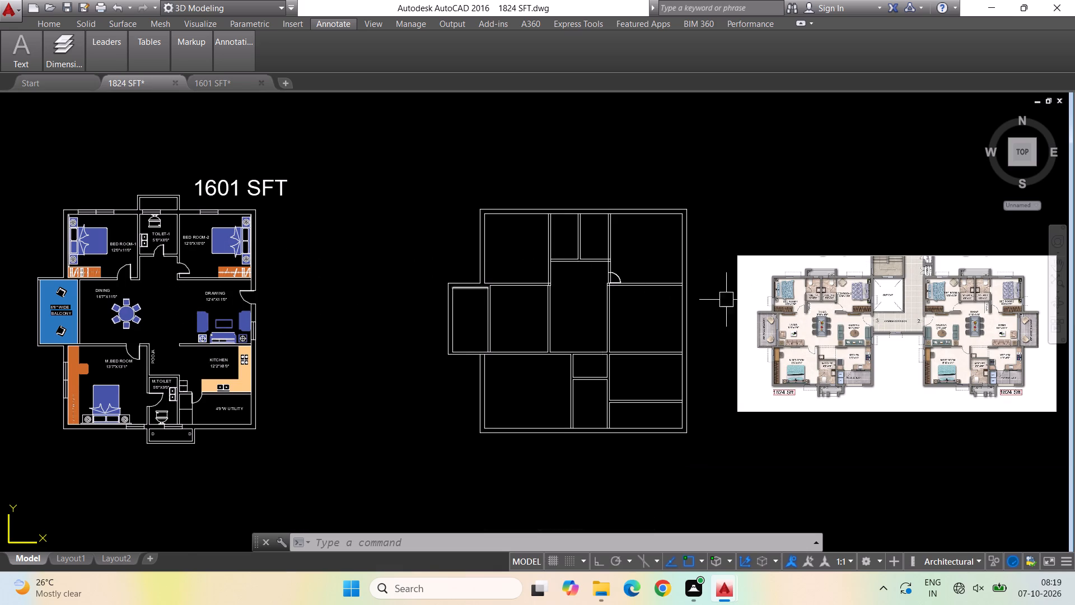
scroll(821, 302, up, 2)
scroll(821, 300, down, 1)
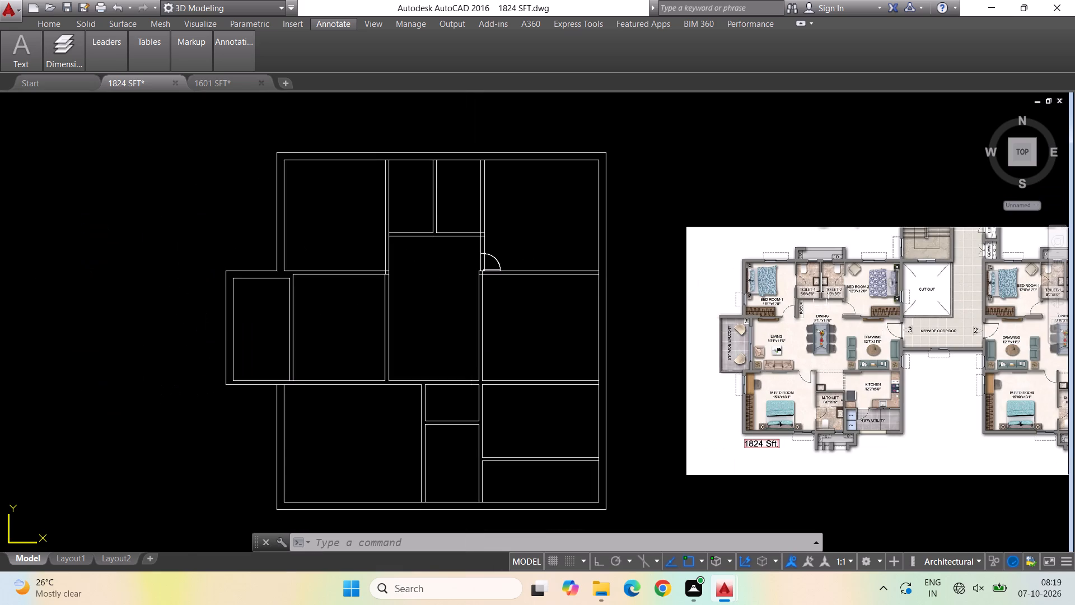
Copy the bedroom 2 door of the 1824 SFT plan onto the wall between bedroom 1 and toilet 1.
click(499, 261)
right_click(499, 261)
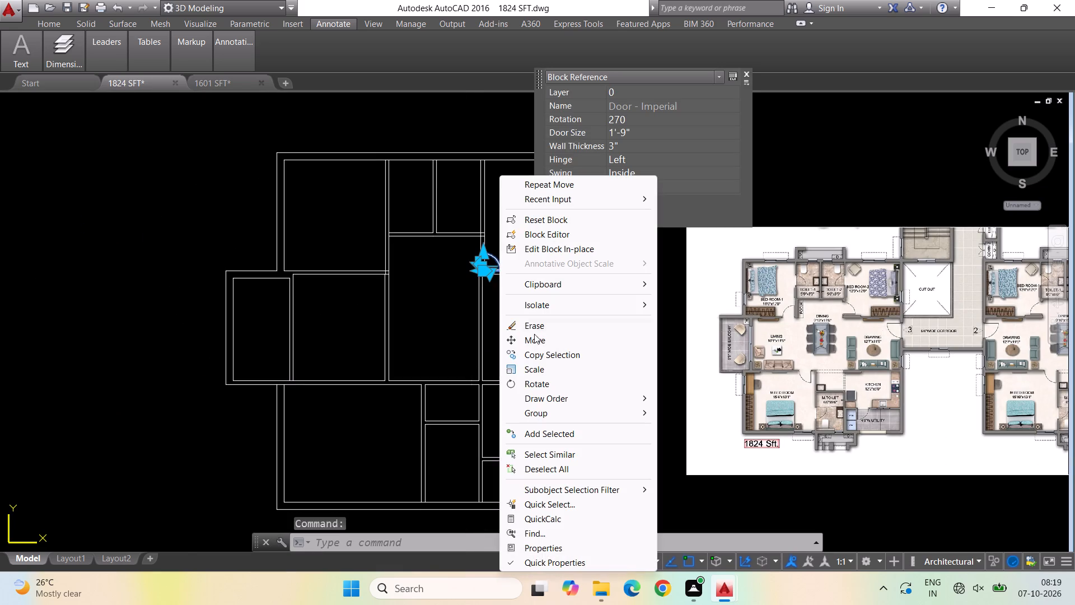
click(543, 354)
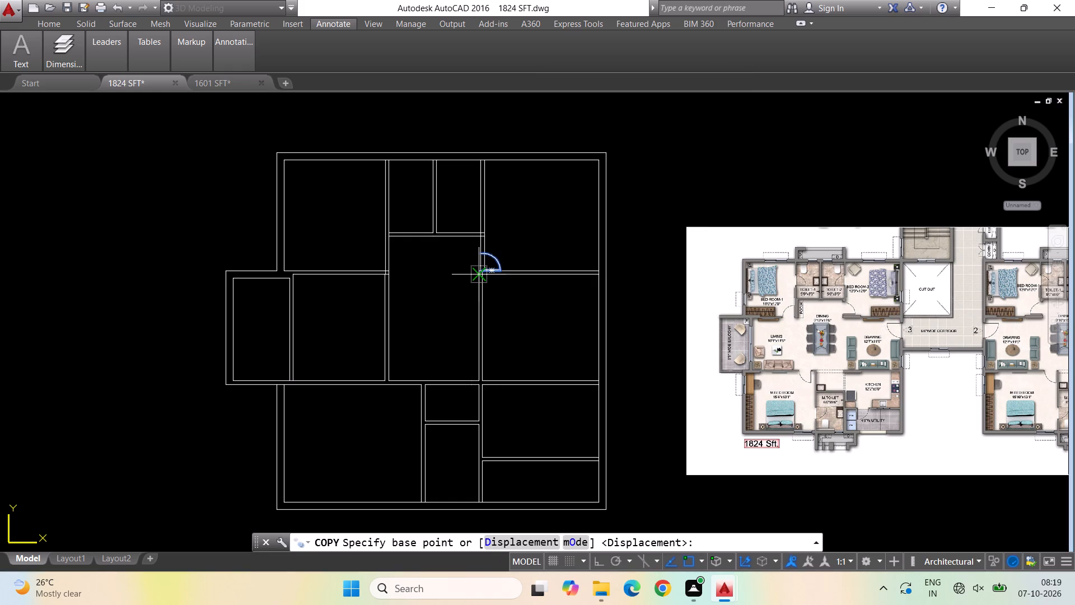
click(479, 273)
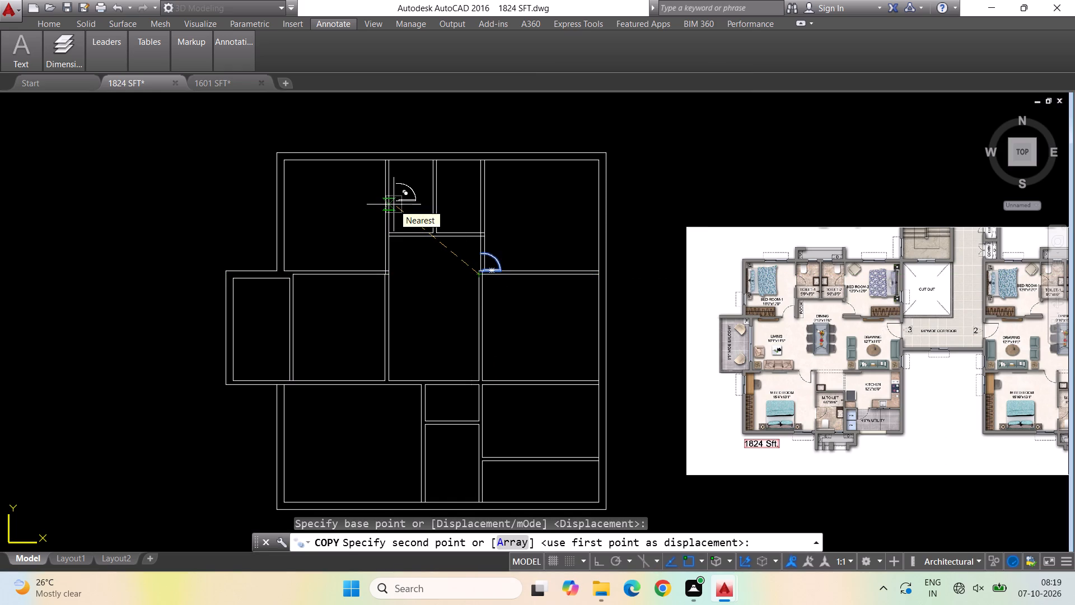
scroll(394, 204, up, 2)
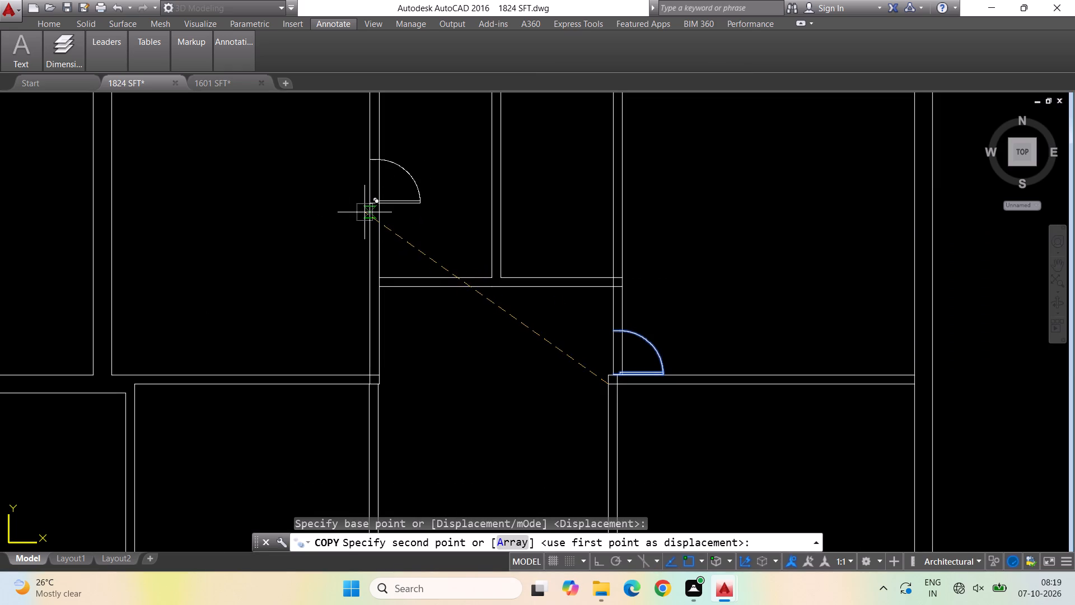
click(364, 211)
key(Escape)
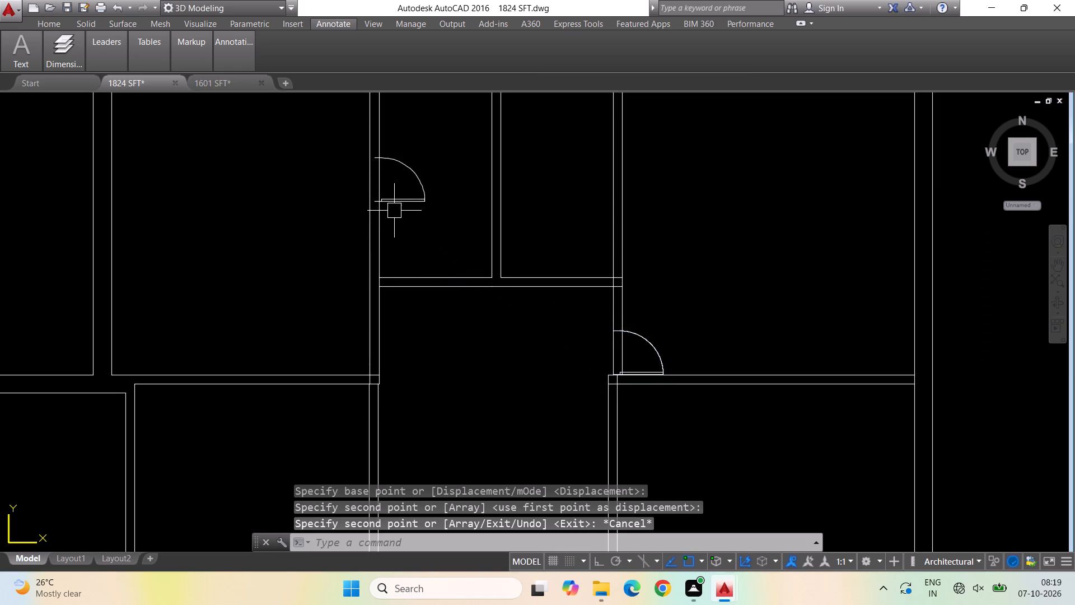
Move the copied toilet 1 door slightly so its wall end meets the bedroom 1 side line of the wall.
click(397, 203)
right_click(397, 203)
click(434, 338)
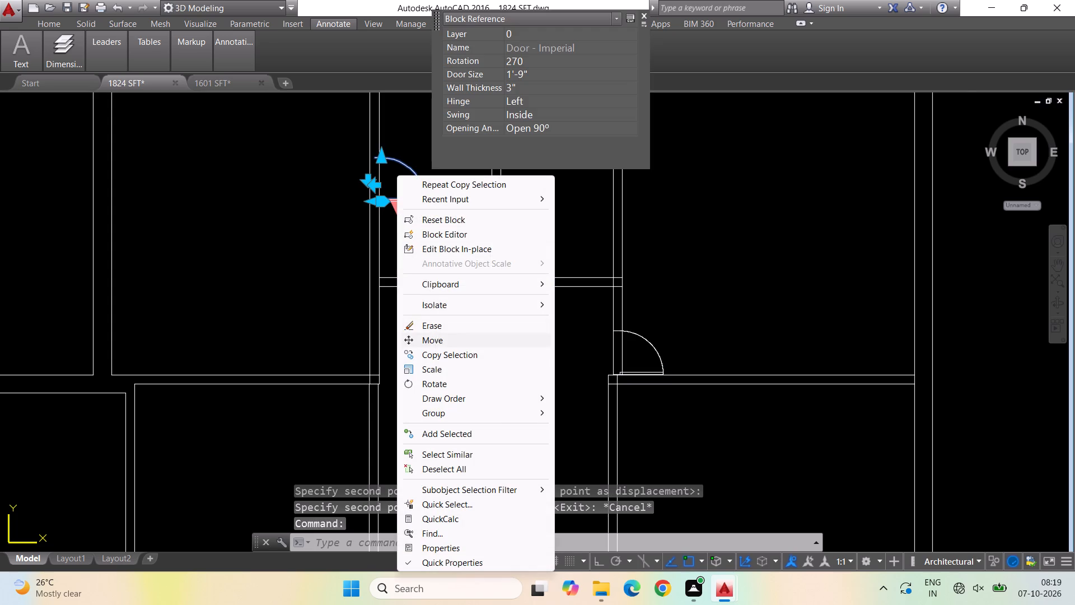
scroll(383, 204, up, 2)
click(358, 202)
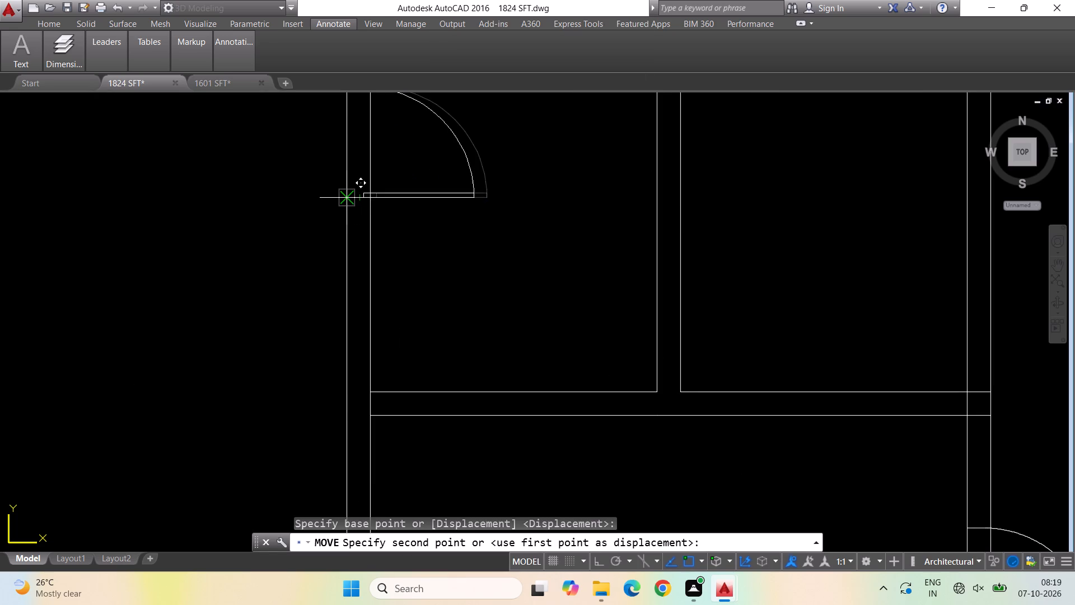
click(345, 202)
scroll(338, 245, down, 4)
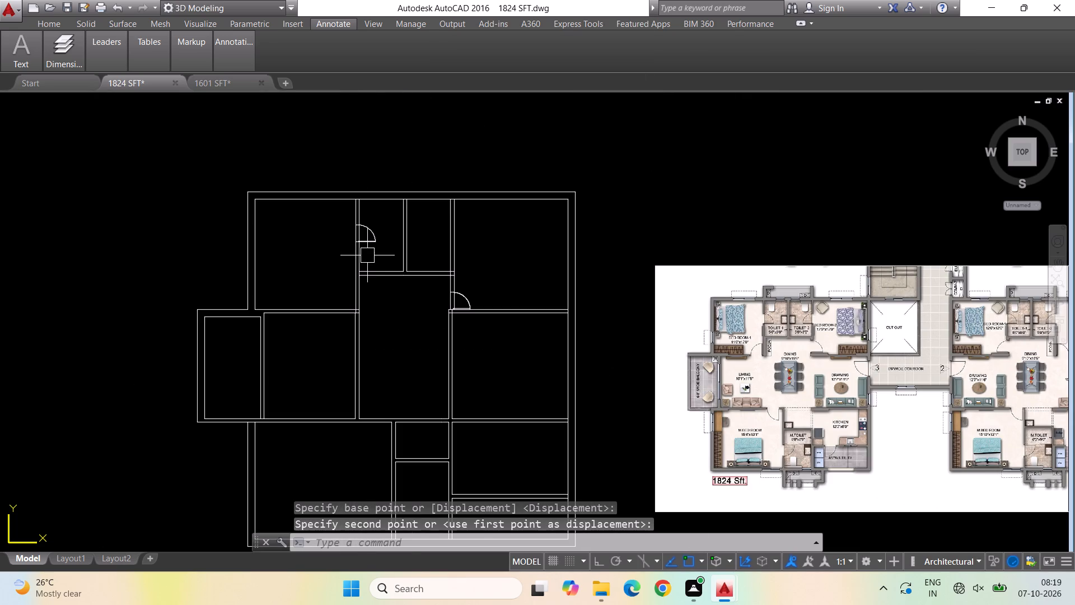
Copy the bedroom 1 door from the 1601 SFT plan onto bedroom 1's bottom wall in the 1824 SFT plan, near the wall's right end.
scroll(464, 245, down, 2)
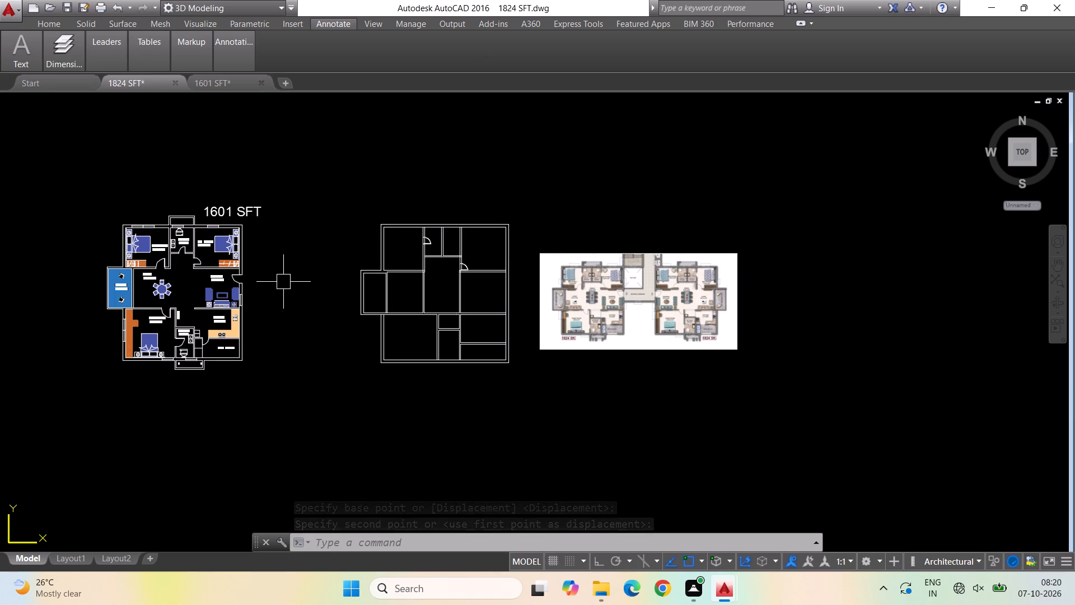
scroll(597, 286, up, 2)
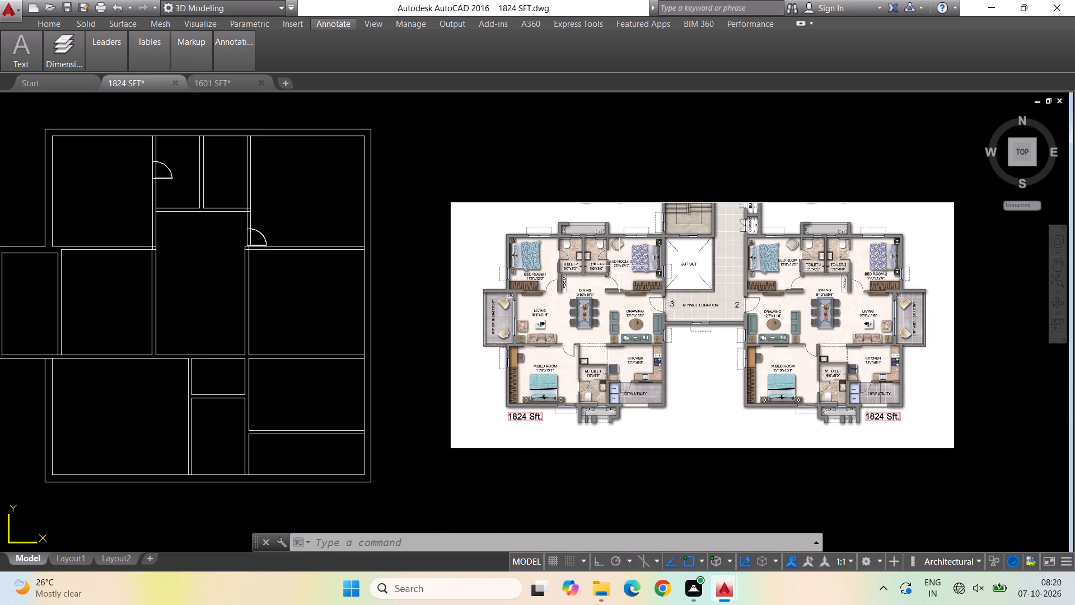
scroll(618, 264, down, 2)
scroll(612, 281, up, 1)
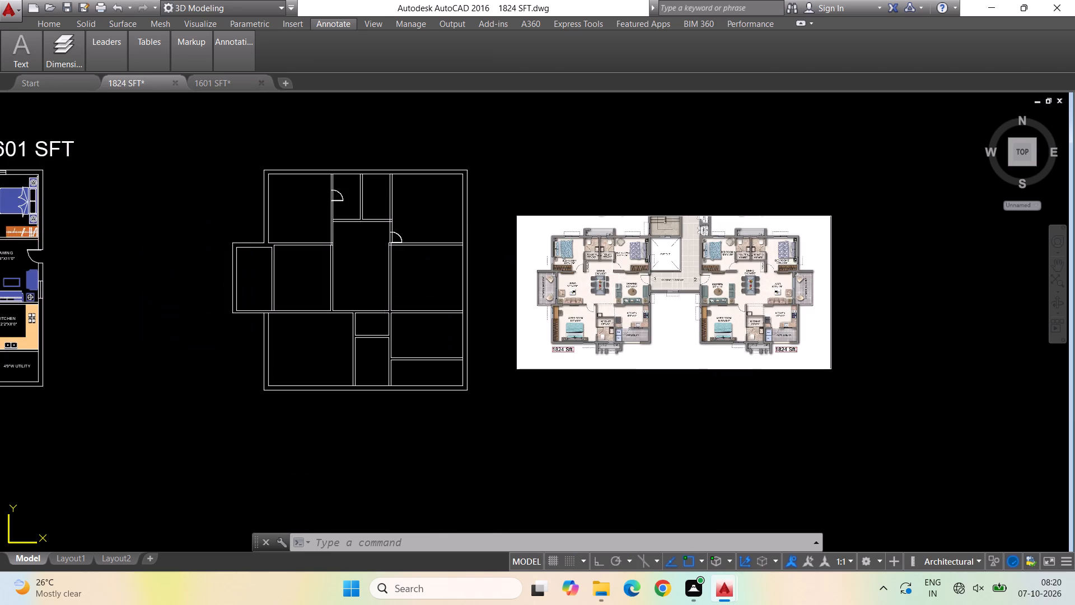
scroll(690, 274, down, 1)
scroll(249, 259, up, 1)
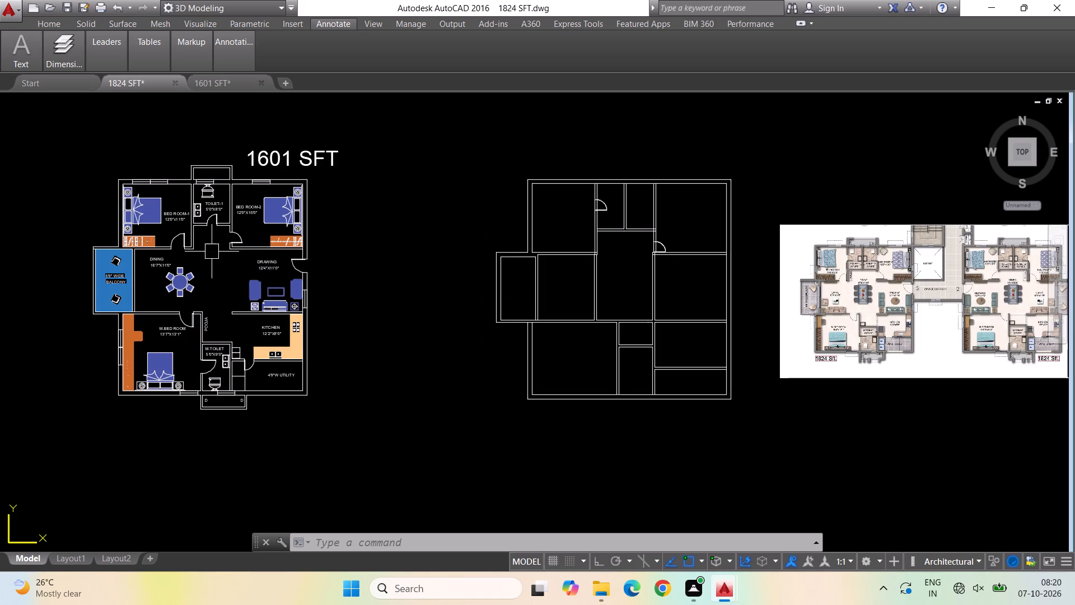
click(181, 238)
right_click(181, 238)
click(237, 353)
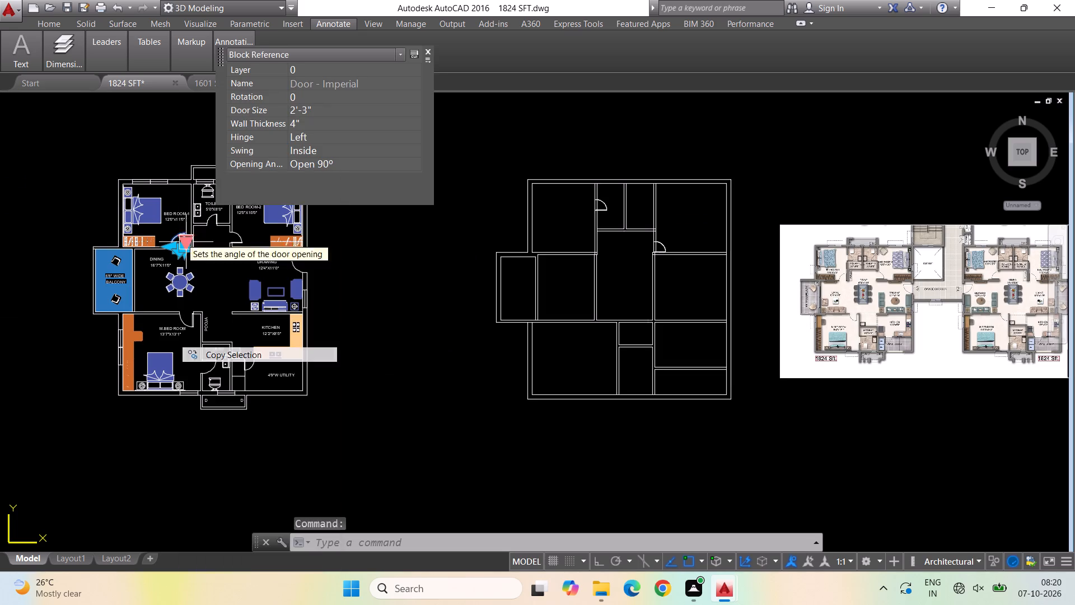
click(185, 254)
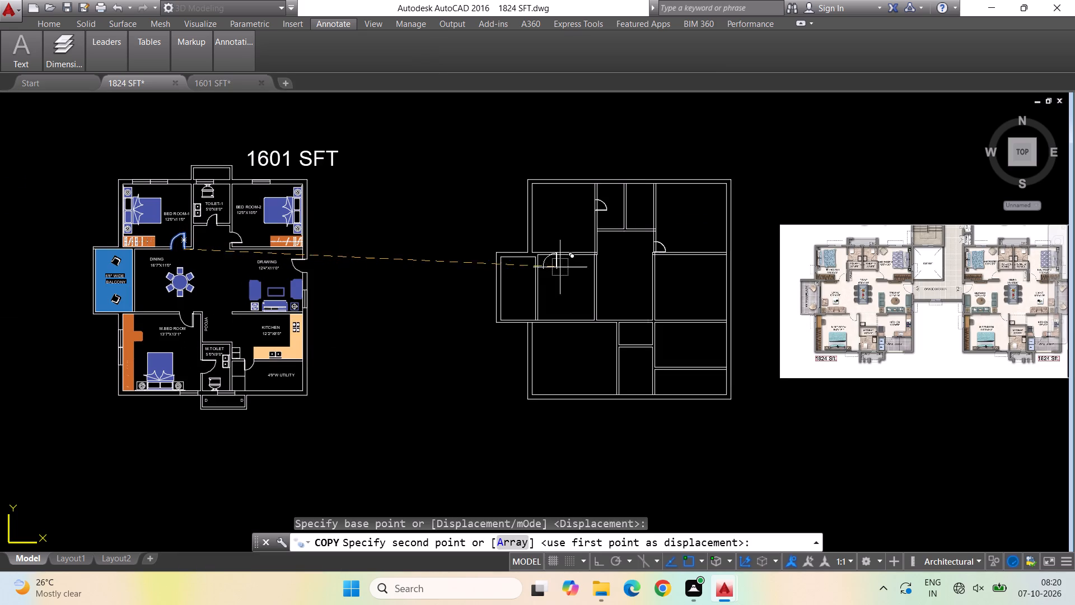
scroll(587, 263, up, 4)
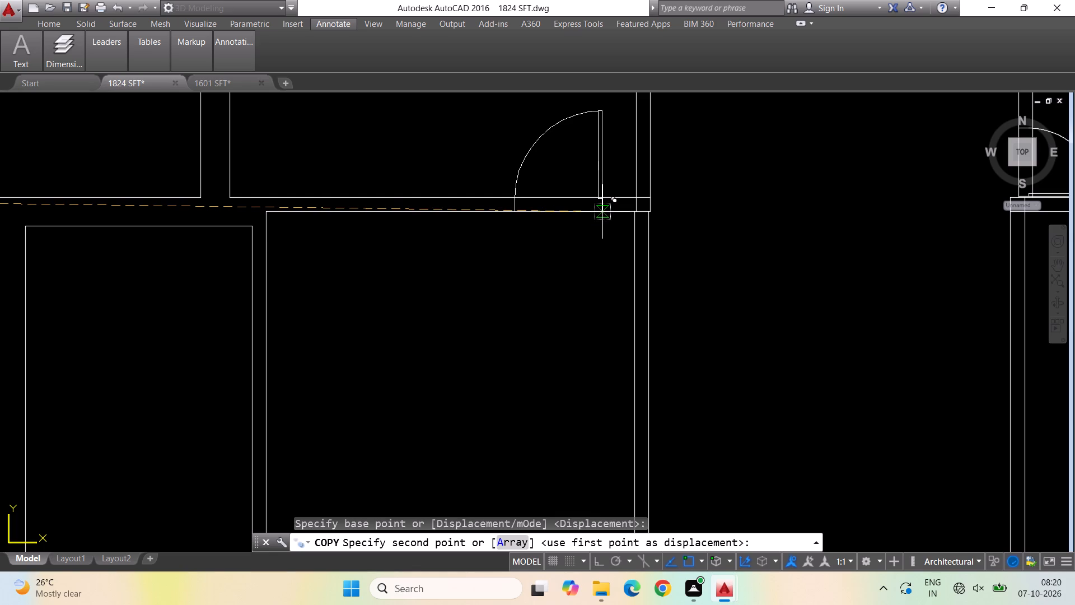
click(602, 212)
key(Escape)
scroll(475, 253, down, 2)
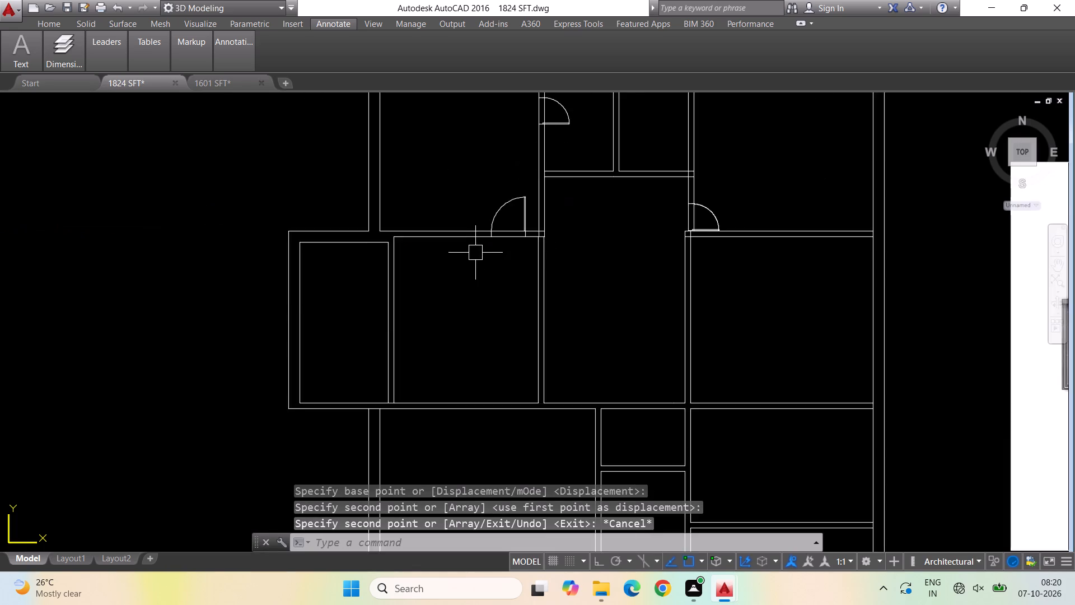
Copy the drawing room entrance door from the 1601 SFT plan into the empty space of bedroom 2 in the 1824 SFT plan.
scroll(476, 253, down, 2)
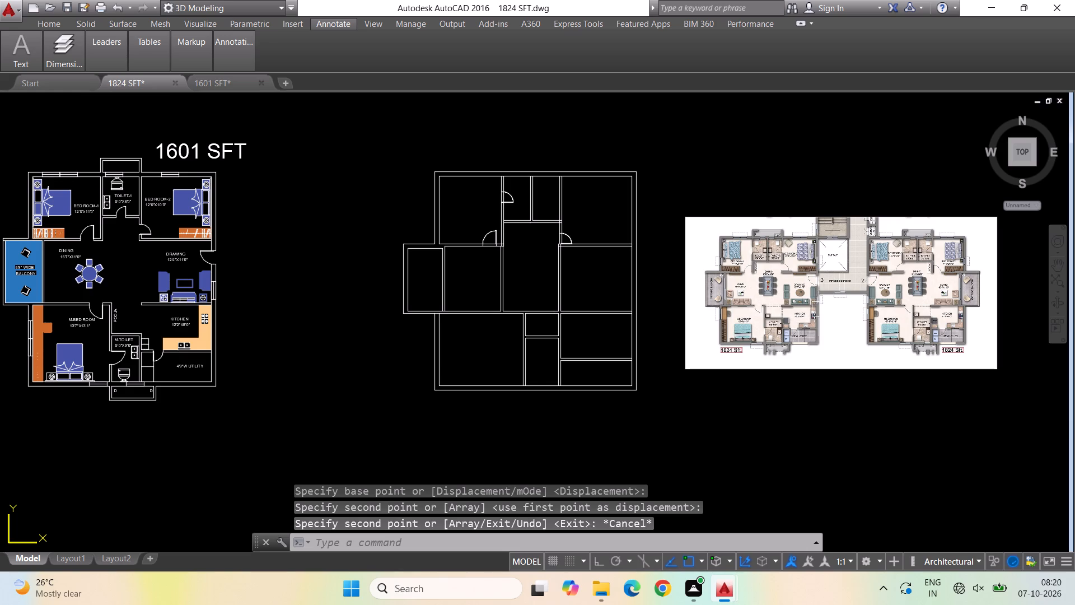
scroll(789, 265, up, 1)
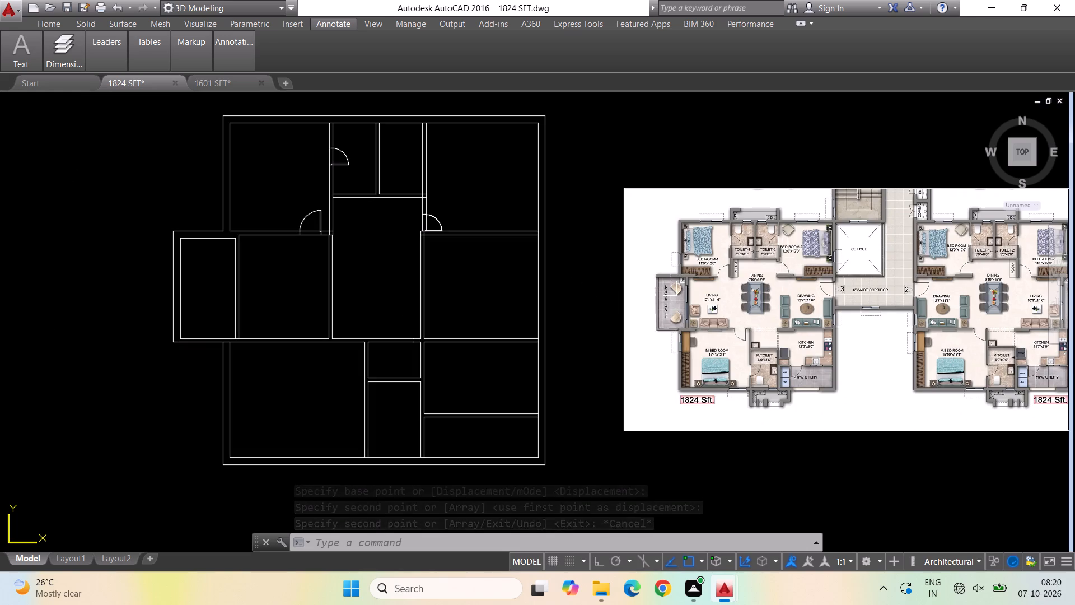
scroll(543, 291, down, 1)
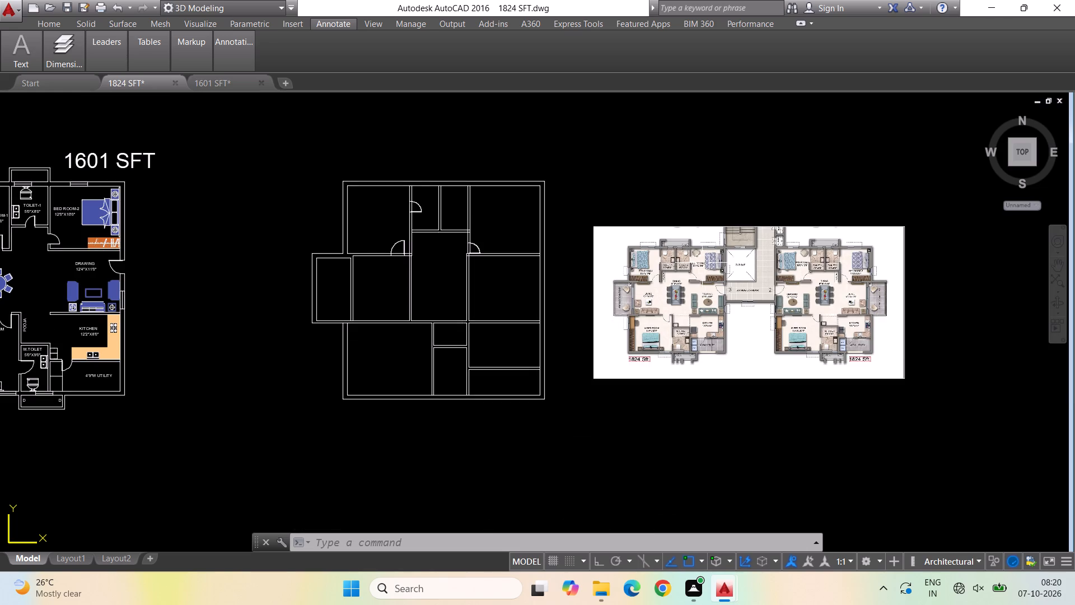
scroll(694, 260, up, 1)
scroll(694, 260, down, 2)
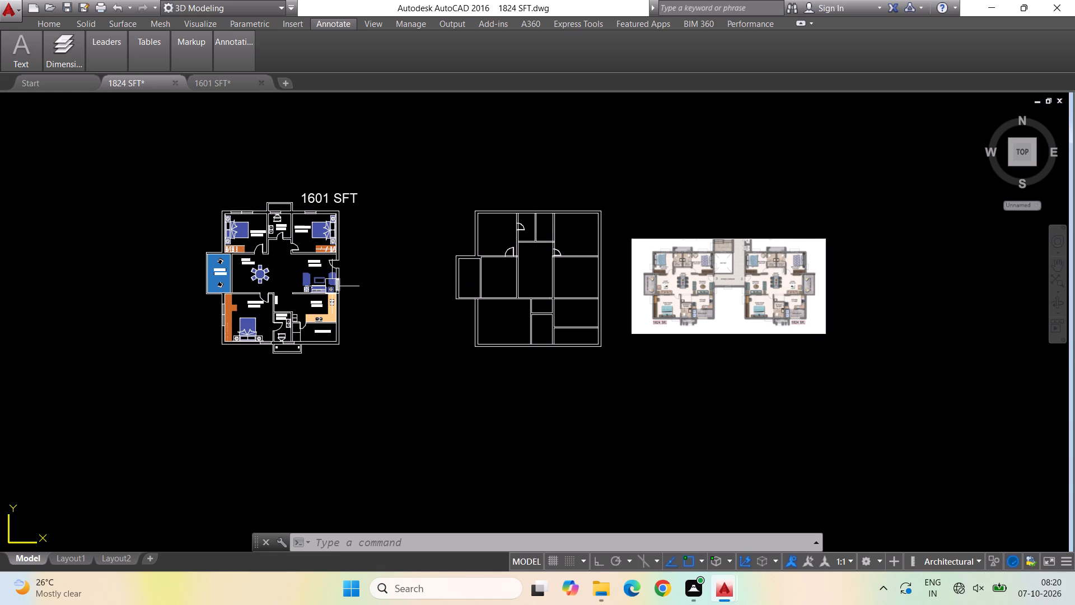
scroll(332, 286, up, 1)
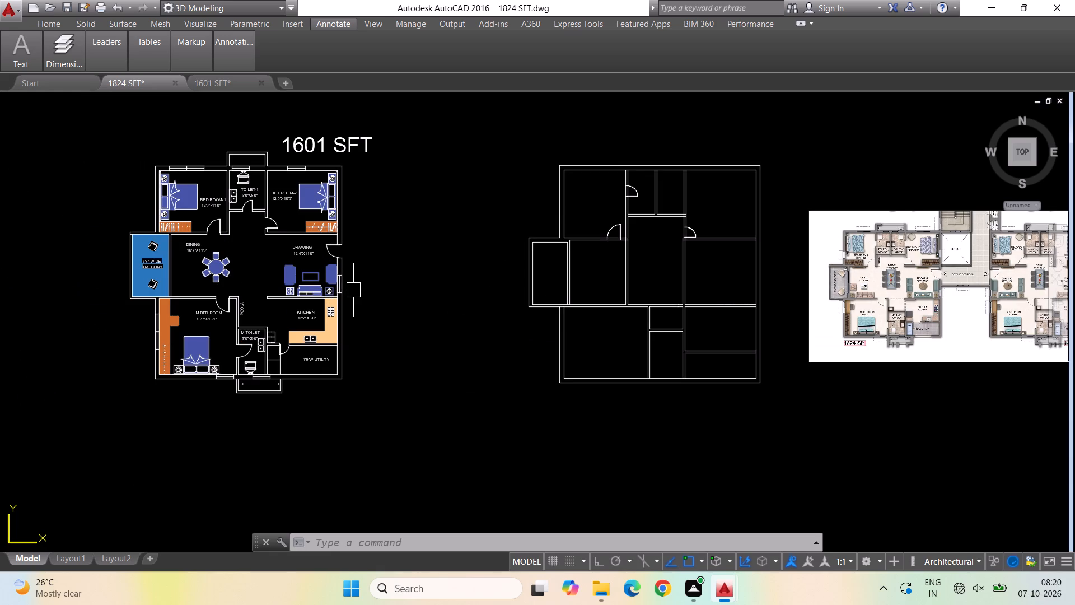
scroll(344, 268, up, 1)
click(324, 240)
right_click(371, 263)
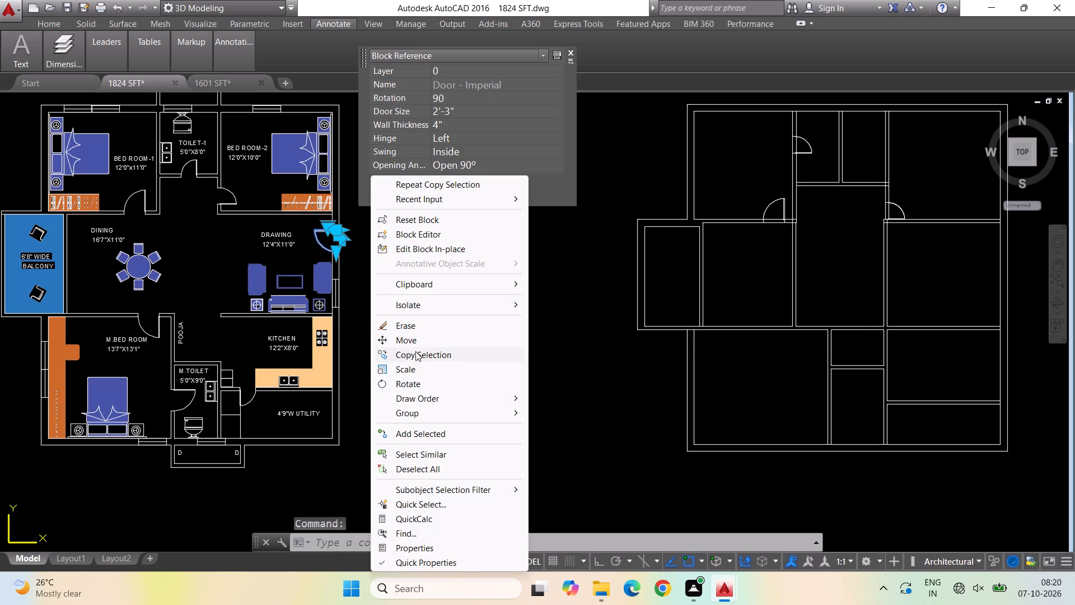
click(415, 351)
click(334, 231)
scroll(273, 347, down, 2)
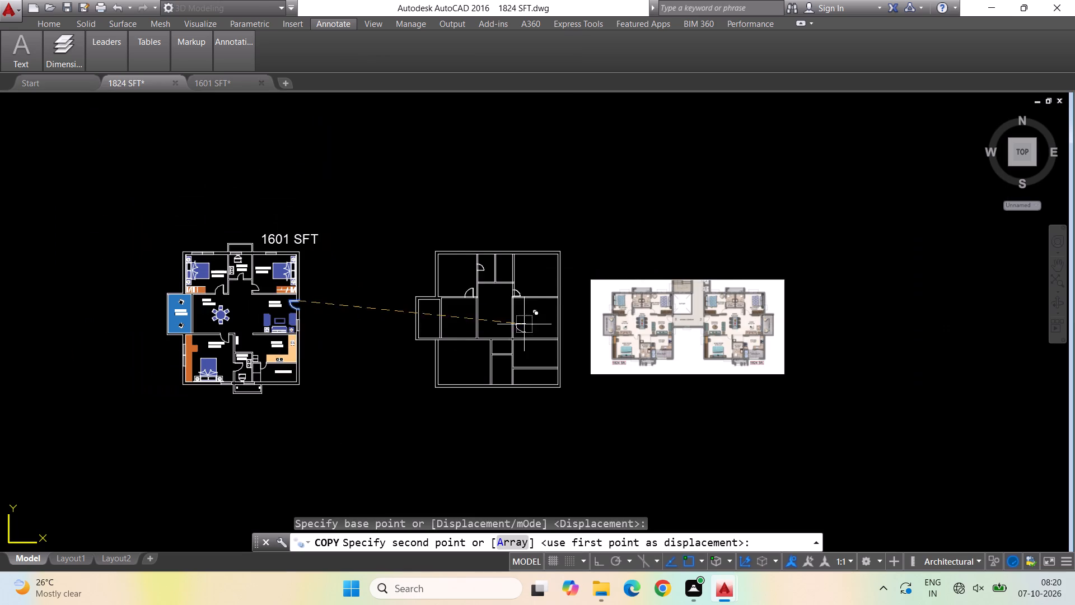
scroll(512, 286, up, 4)
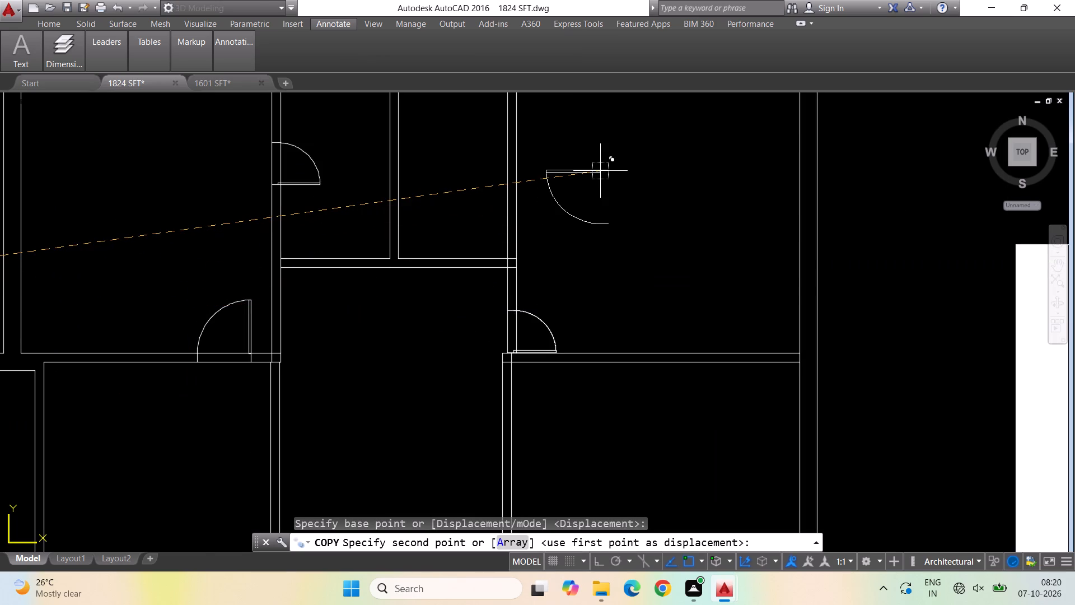
click(600, 171)
key(Escape)
Mirror the copied entrance door about a horizontal line along its door leaf, erasing the source door.
click(571, 215)
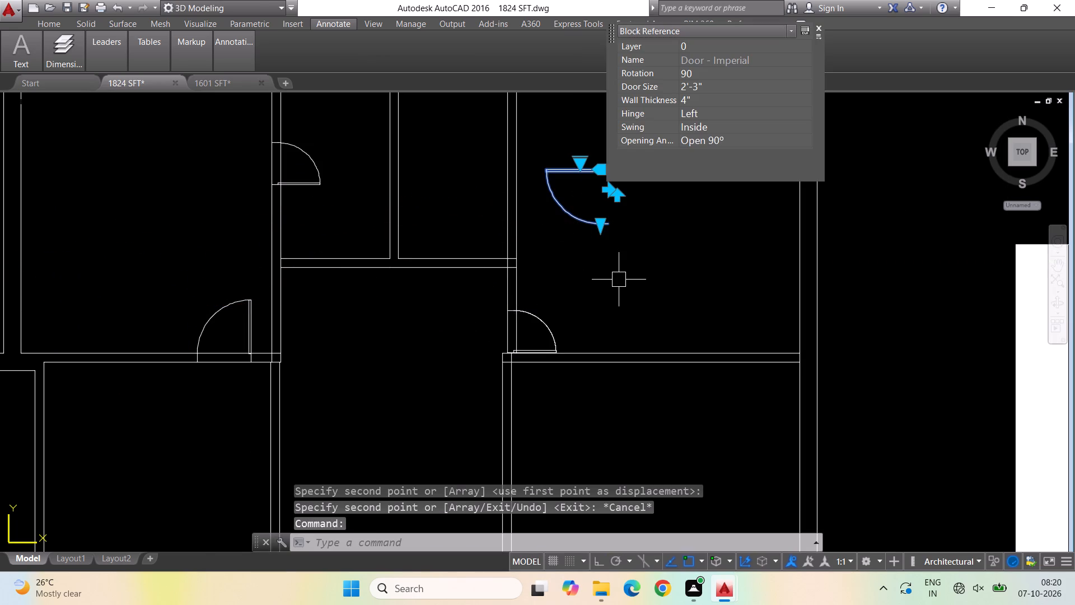
text(mi)
key(Return)
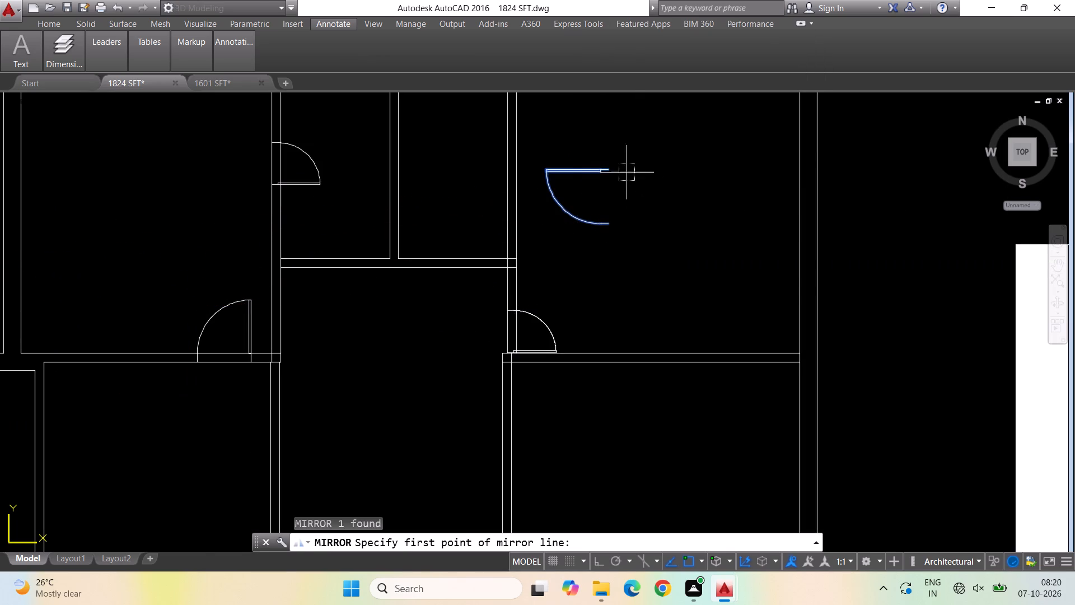
click(612, 170)
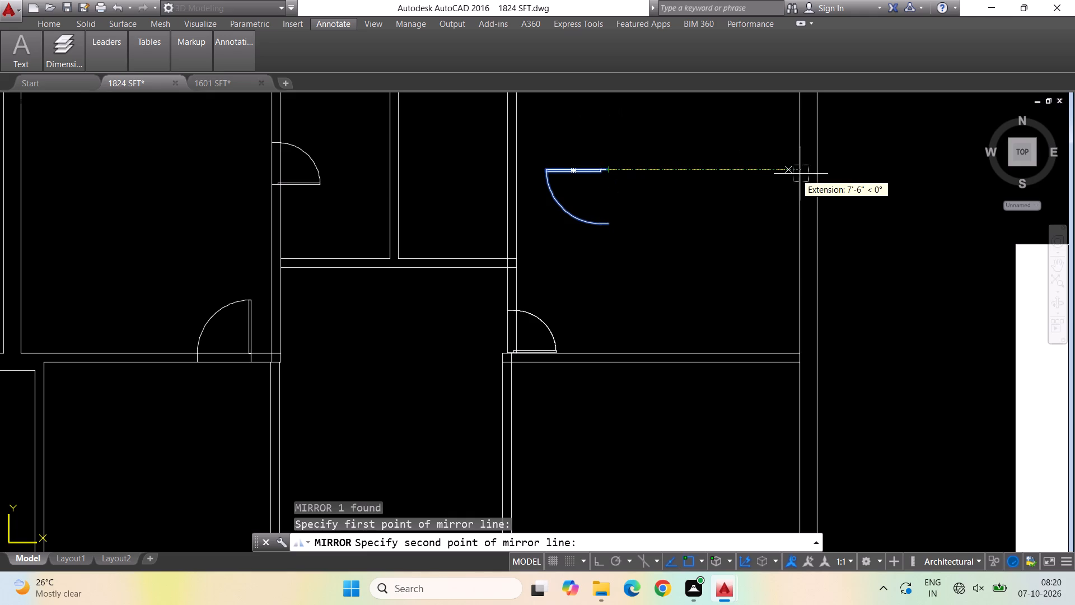
click(871, 175)
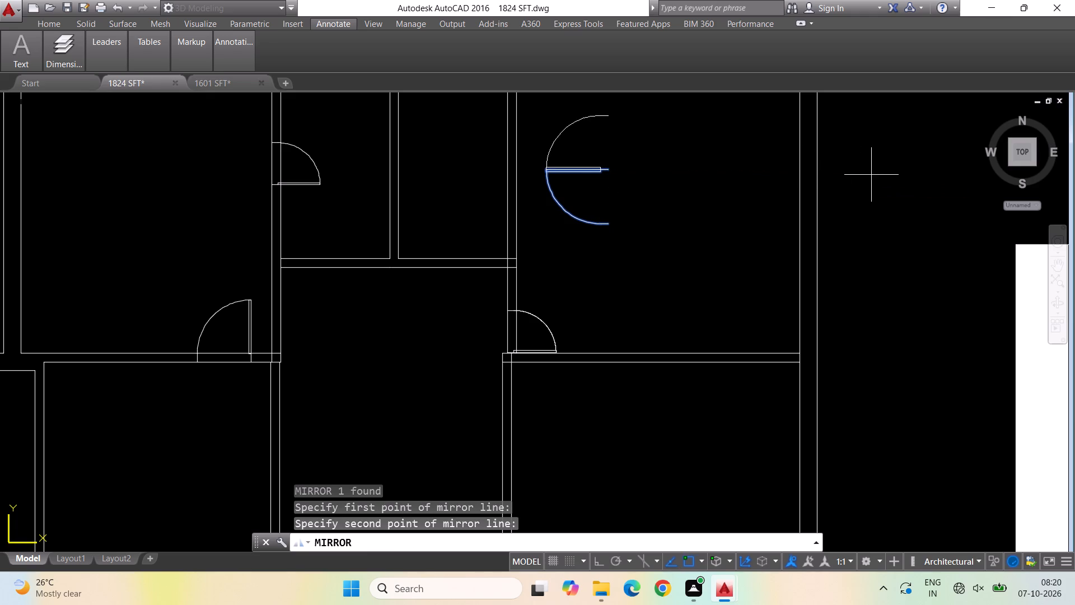
right_click(871, 175)
click(899, 234)
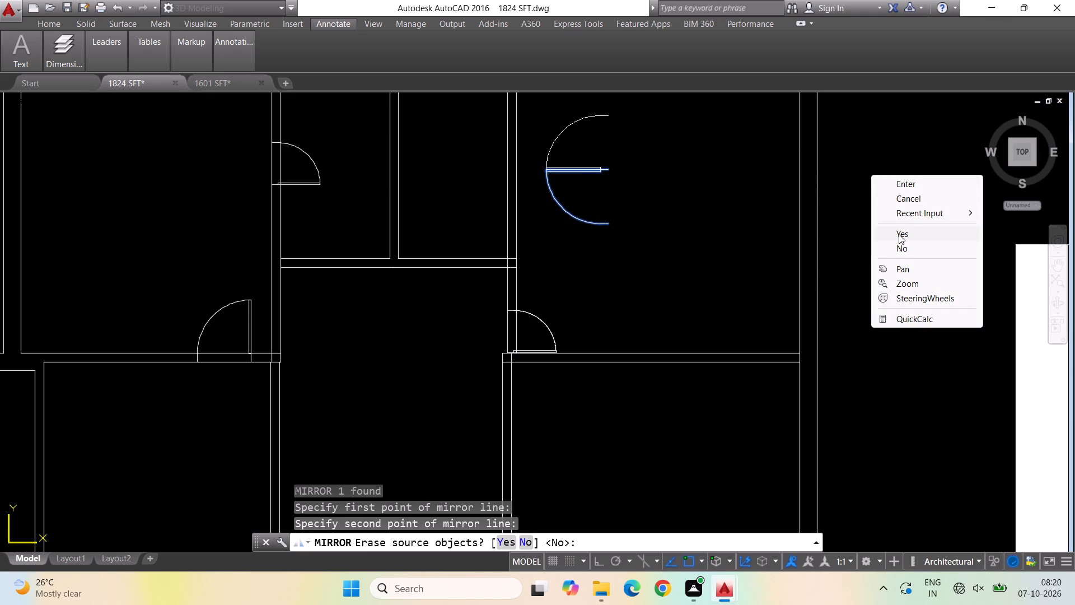
Scale the mirrored entrance door in bedroom 2 by reference from its wall end, making its opening about 7" smaller.
scroll(602, 259, down, 1)
click(602, 202)
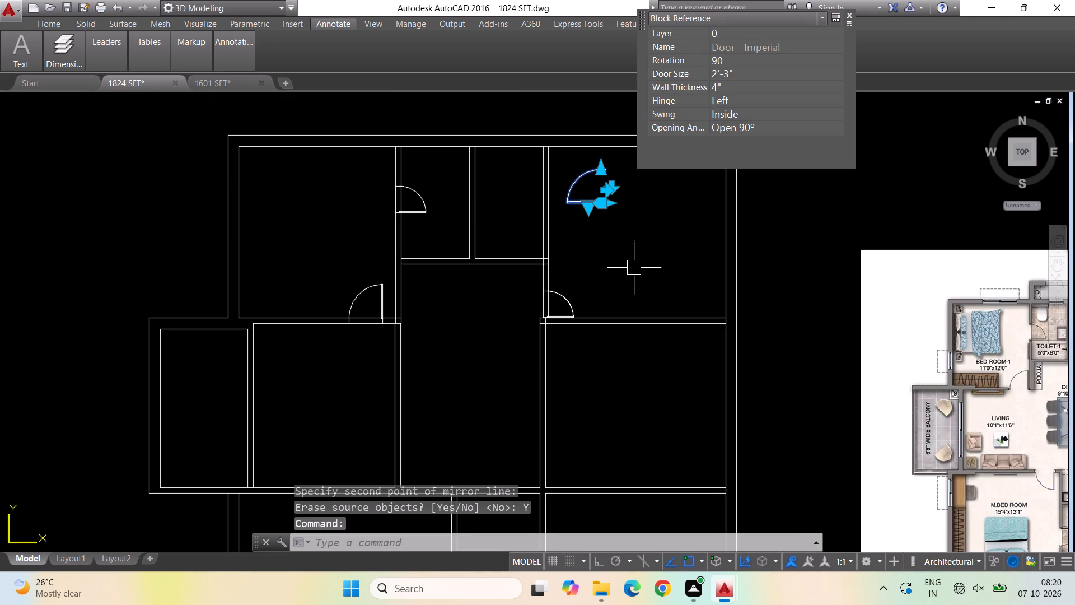
text(scale)
key(Return)
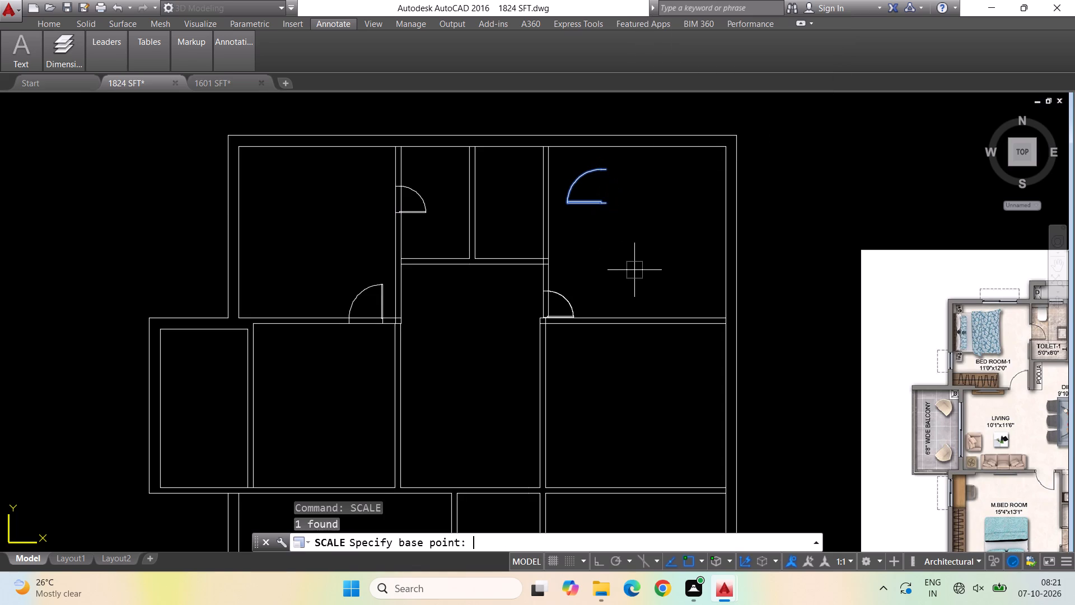
click(609, 197)
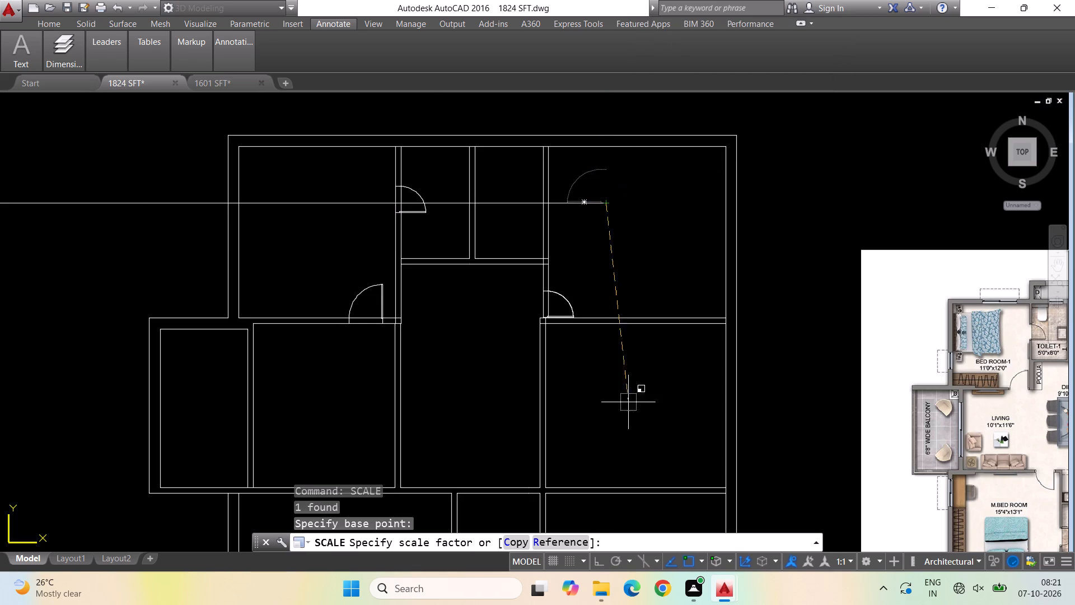
click(560, 539)
click(605, 205)
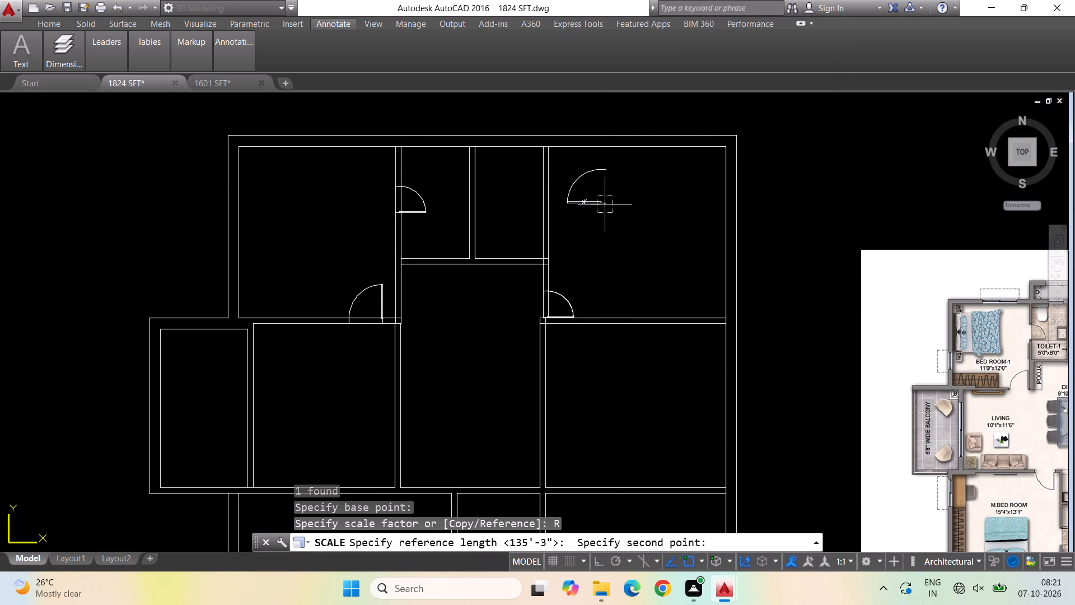
click(606, 173)
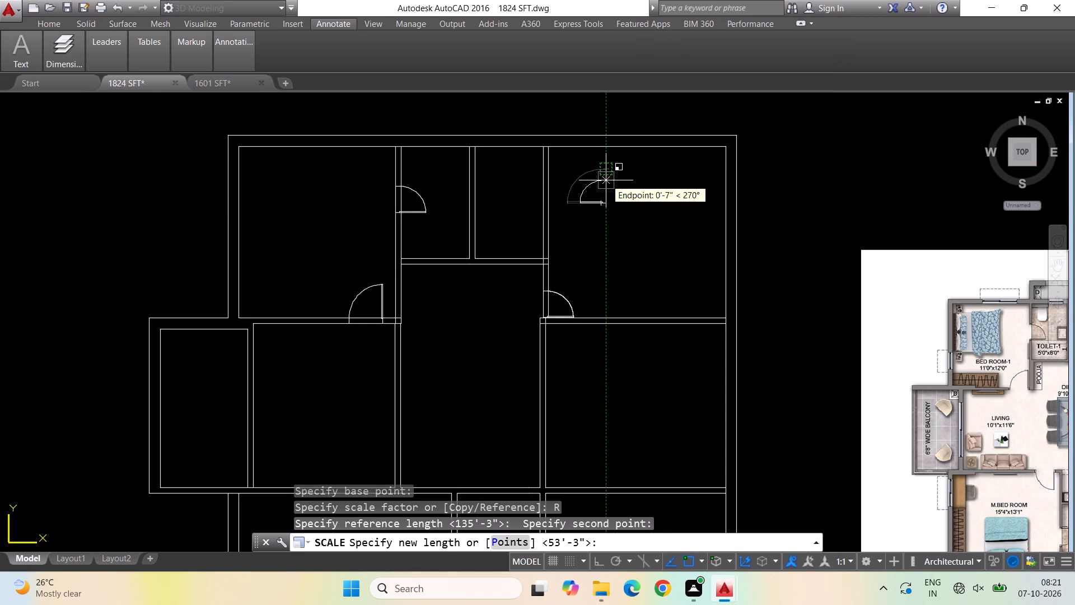
click(602, 180)
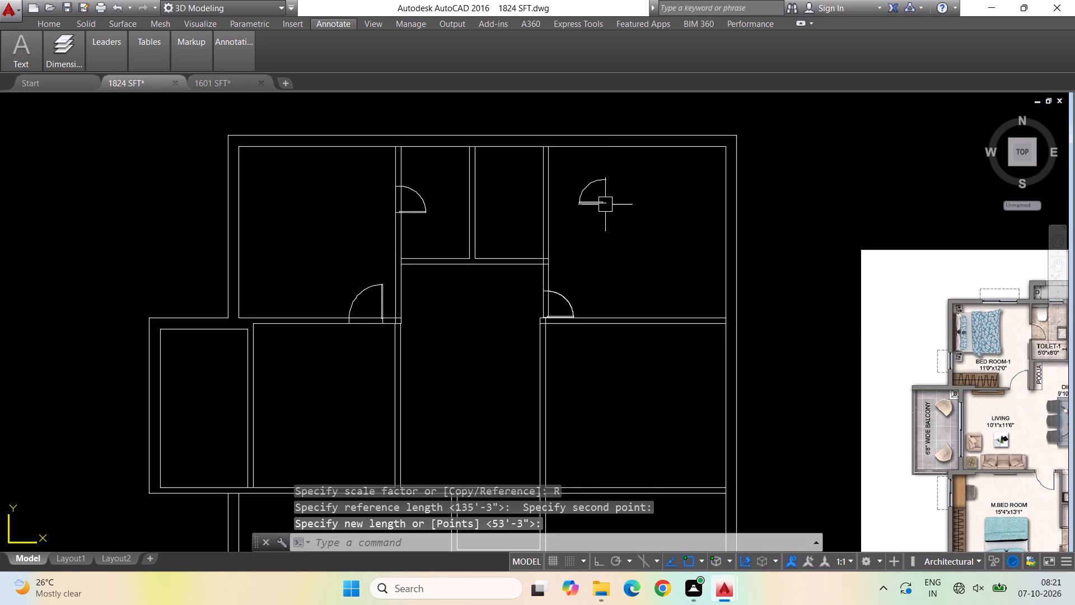
Move the reduced door by its wall end onto the wall between toilet 2 and bedroom 2, opening into toilet 2.
click(601, 207)
right_click(601, 207)
click(641, 343)
scroll(604, 327, down, 1)
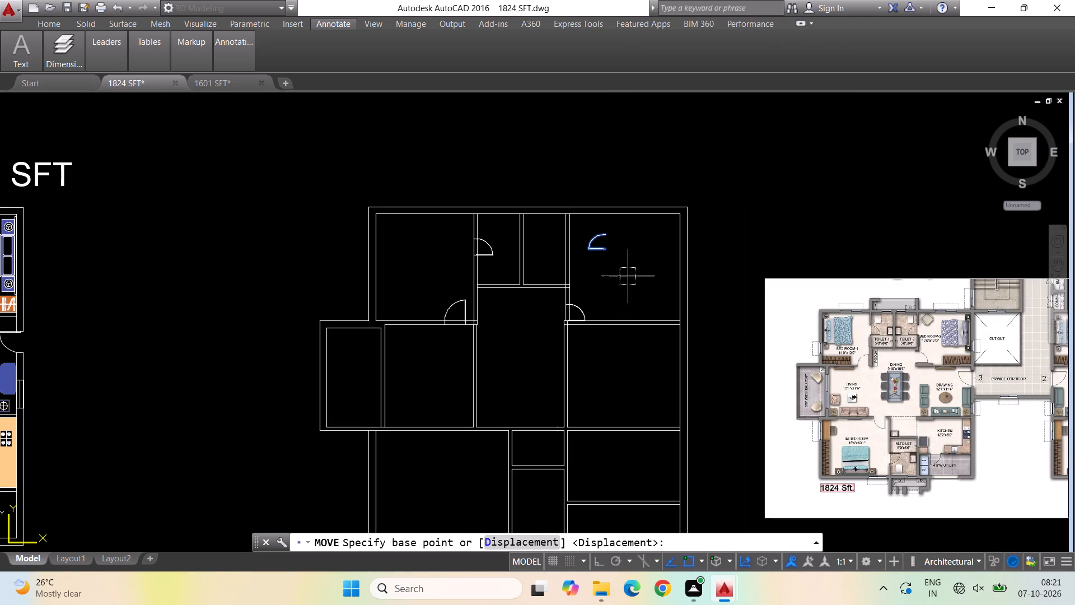
click(611, 252)
scroll(563, 252, up, 2)
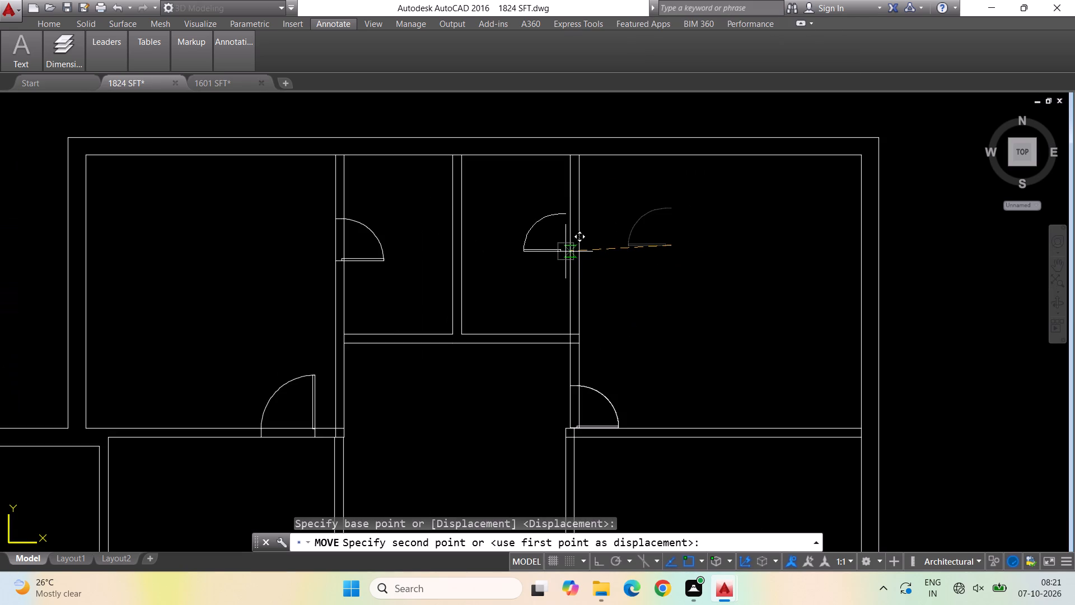
click(578, 252)
Copy the whole 1824 SFT plan with its doors about 118'-2" horizontally to the empty area beyond the reference image, with Ortho on.
scroll(511, 266, down, 2)
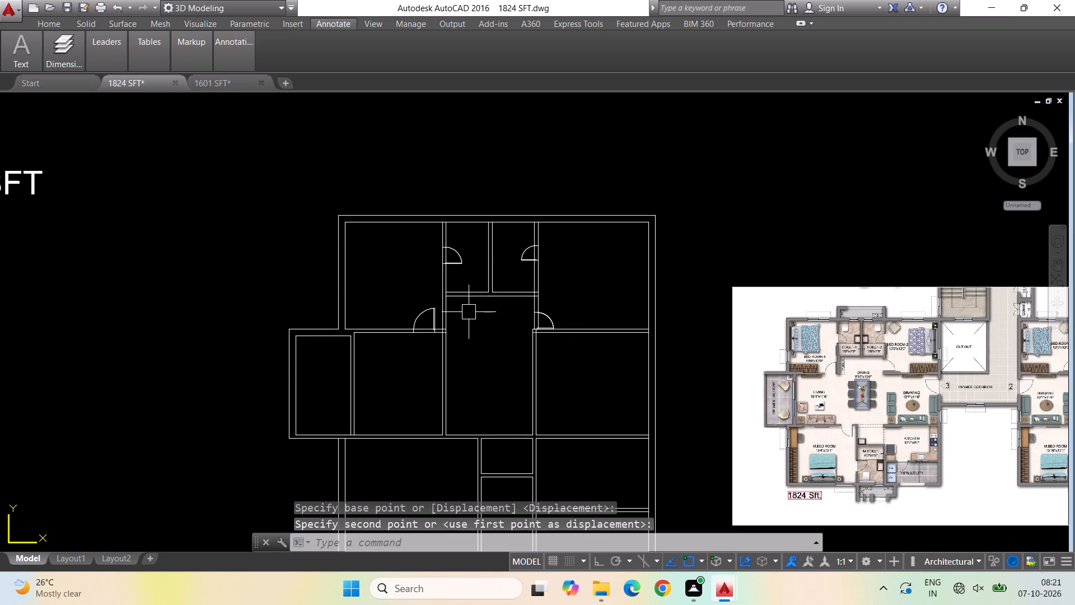
scroll(381, 302, down, 1)
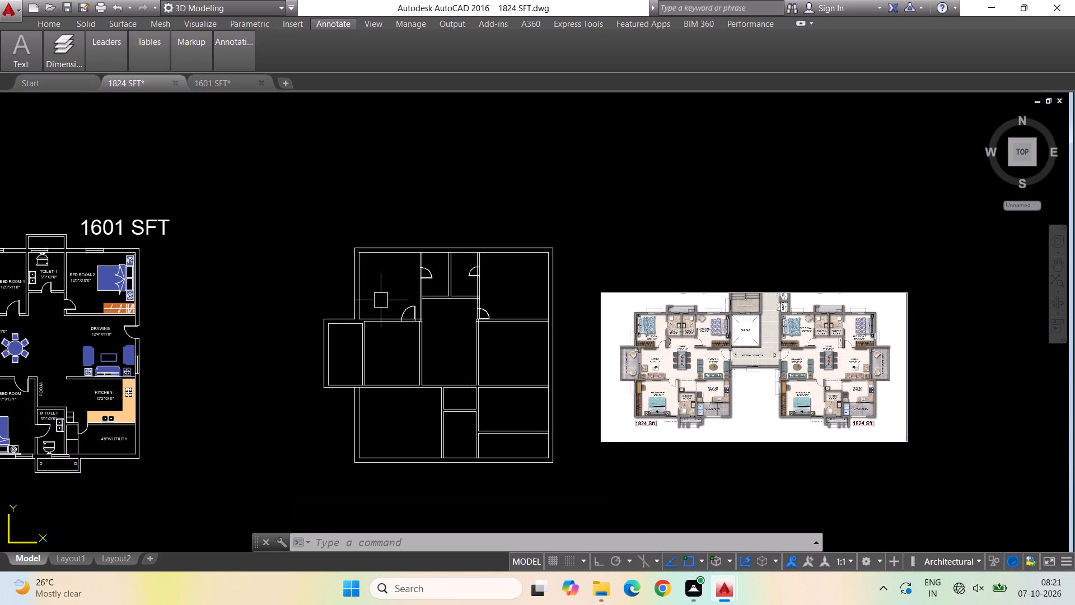
scroll(690, 343, up, 2)
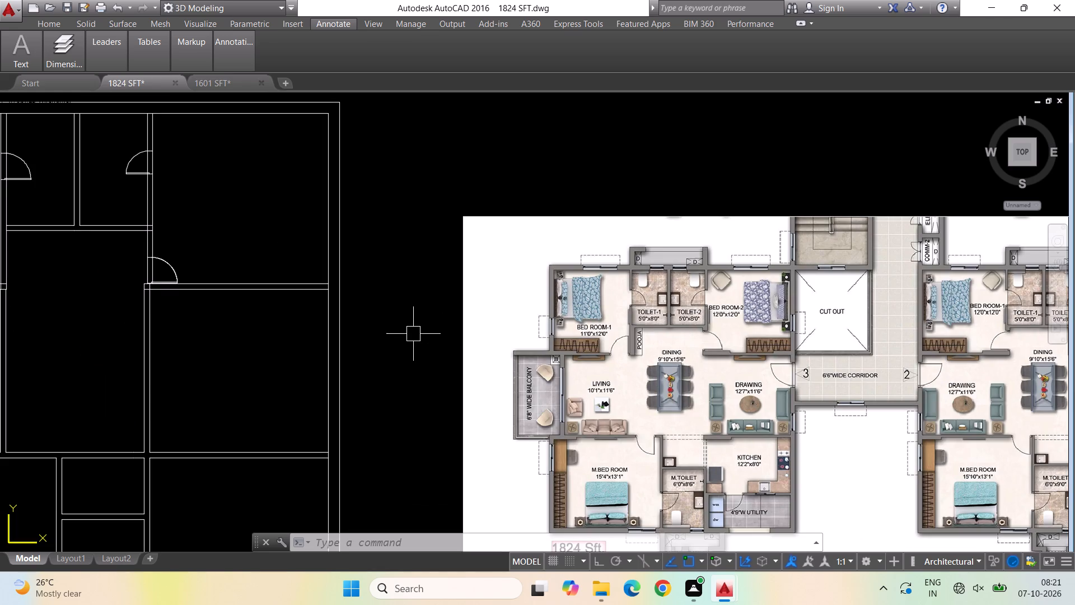
scroll(791, 295, down, 1)
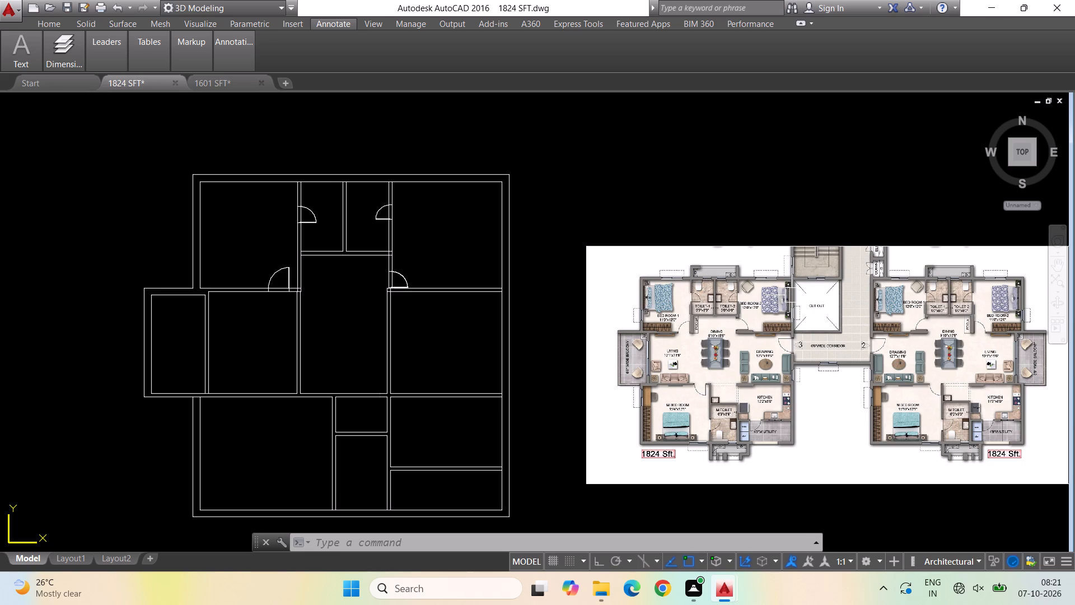
scroll(508, 232, down, 2)
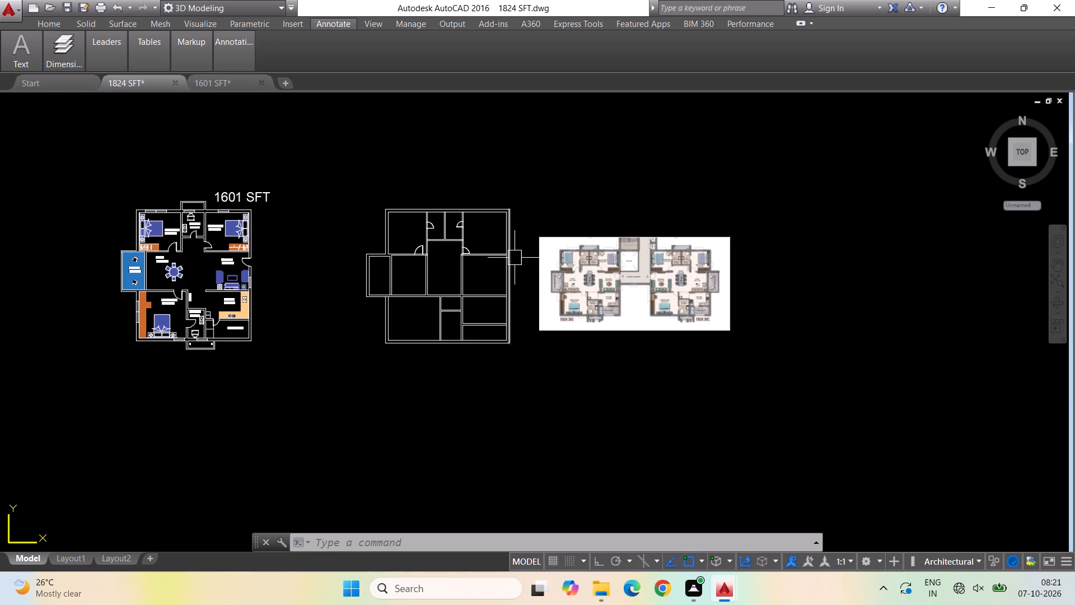
scroll(526, 335, up, 1)
click(524, 389)
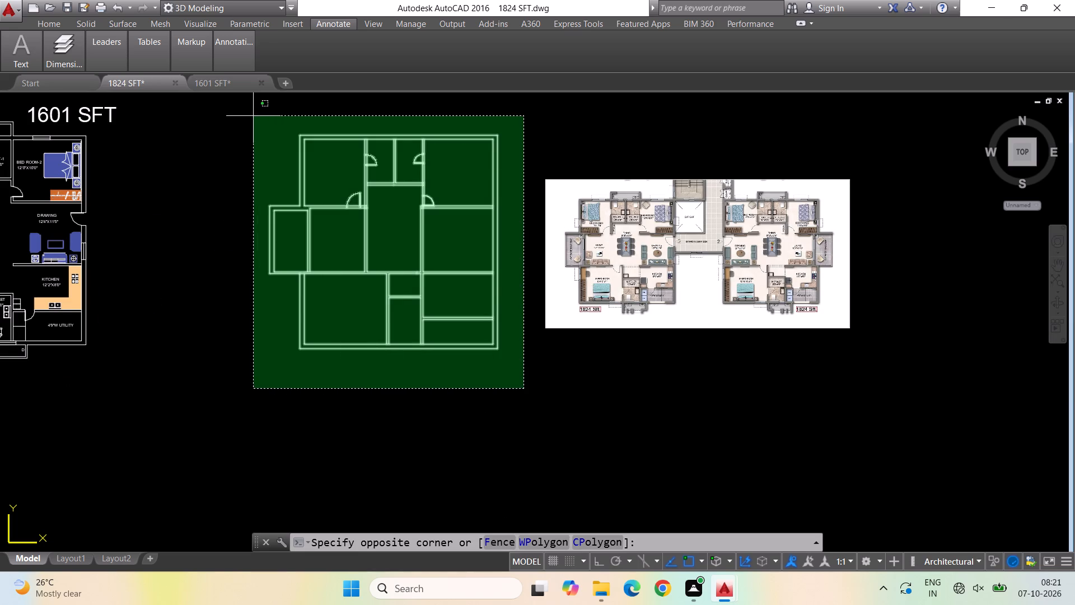
click(243, 116)
right_click(241, 302)
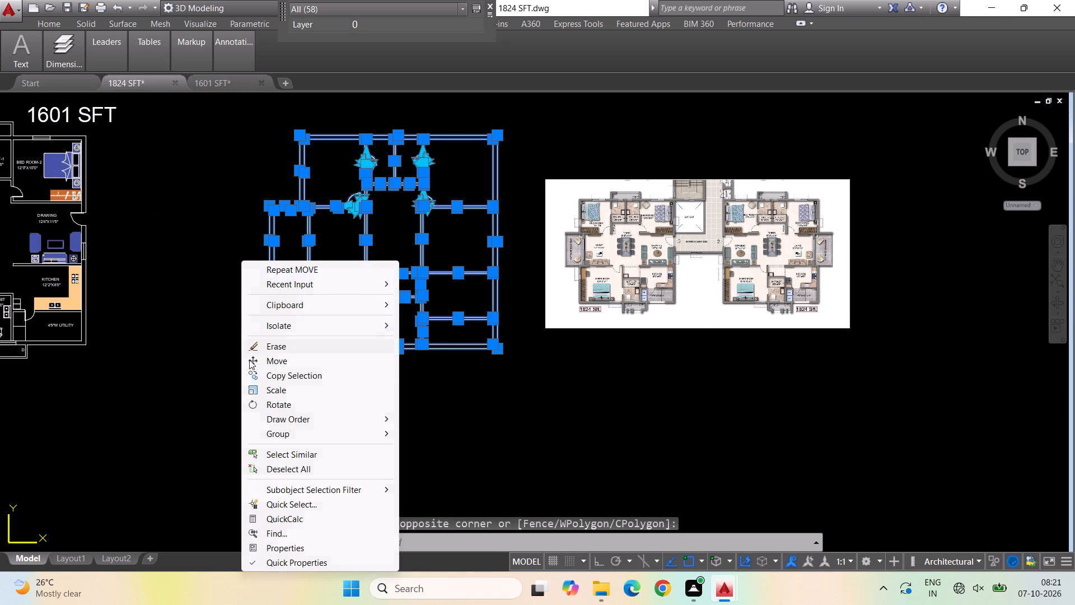
click(287, 378)
click(491, 353)
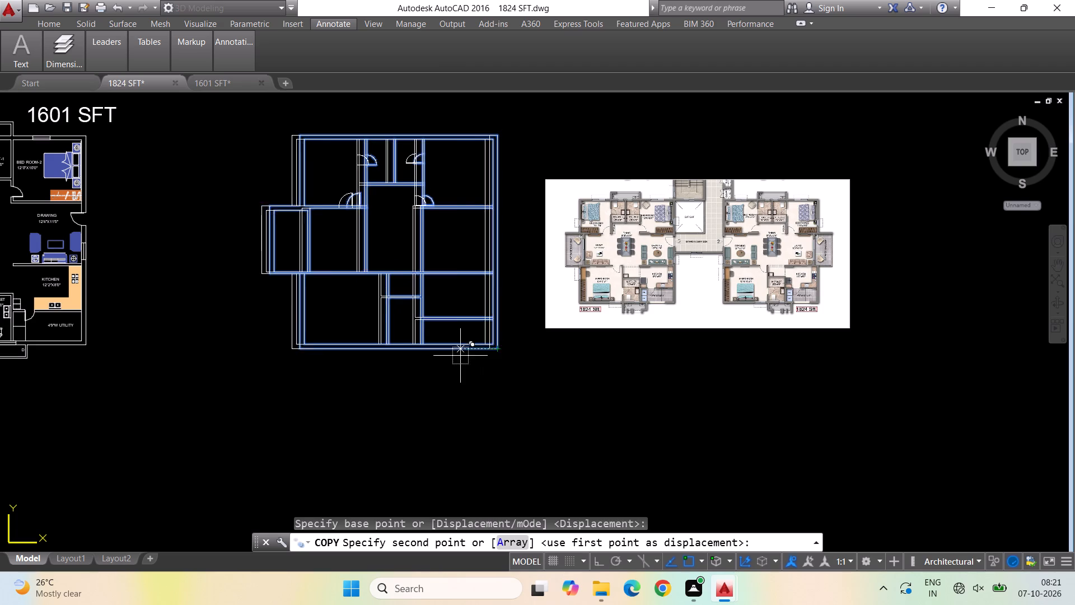
scroll(279, 373, down, 1)
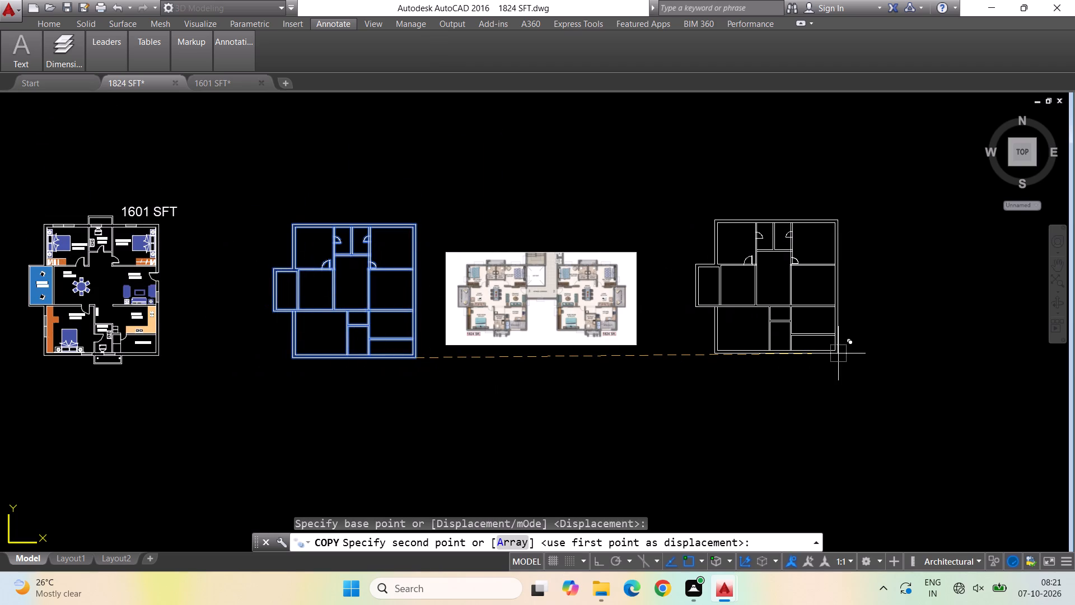
key(F8)
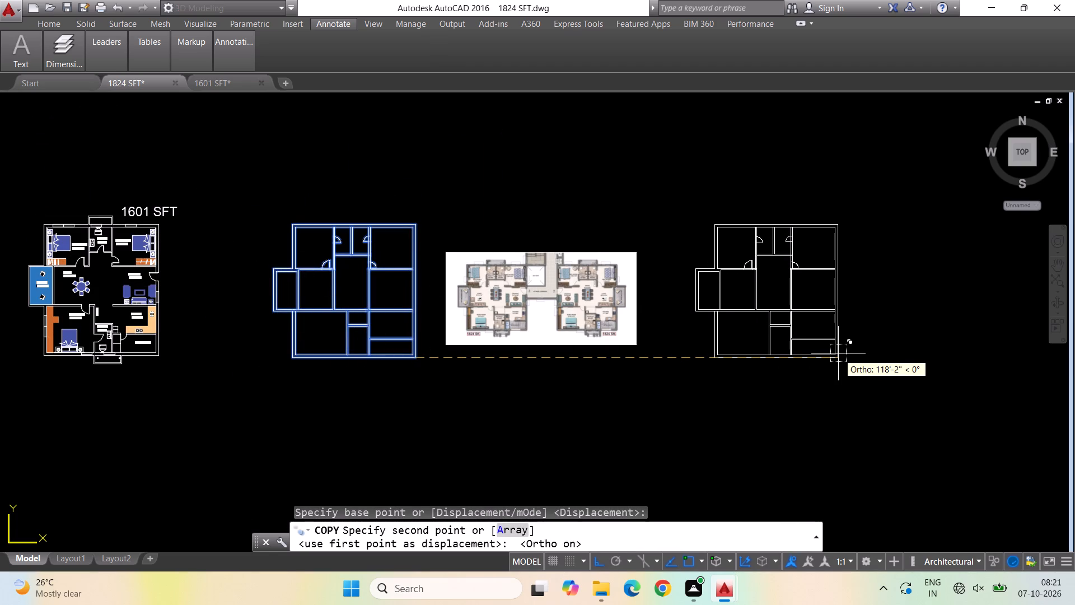
click(838, 353)
key(Escape)
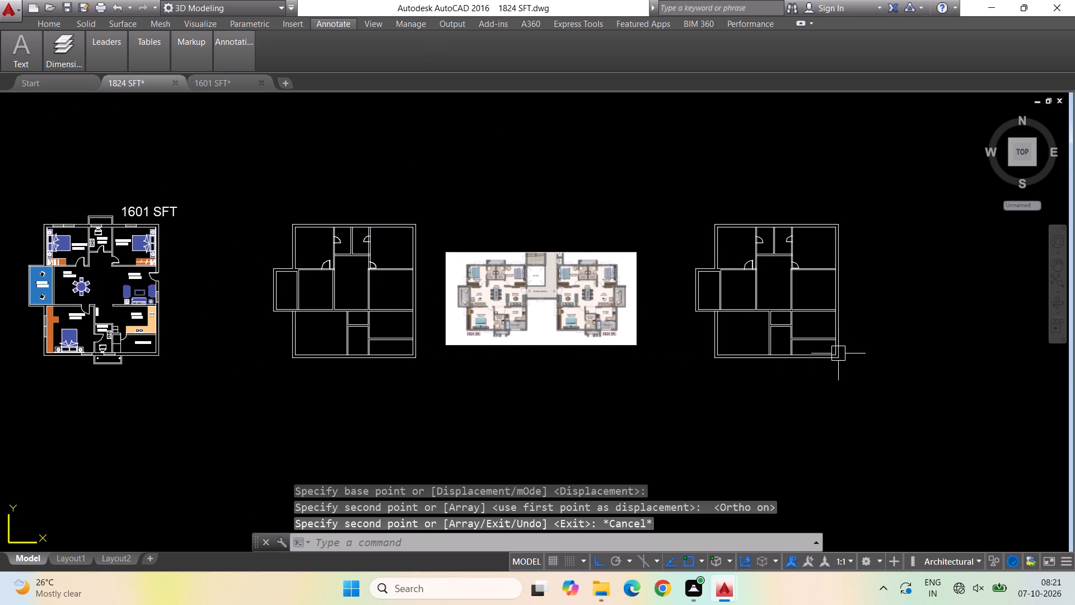
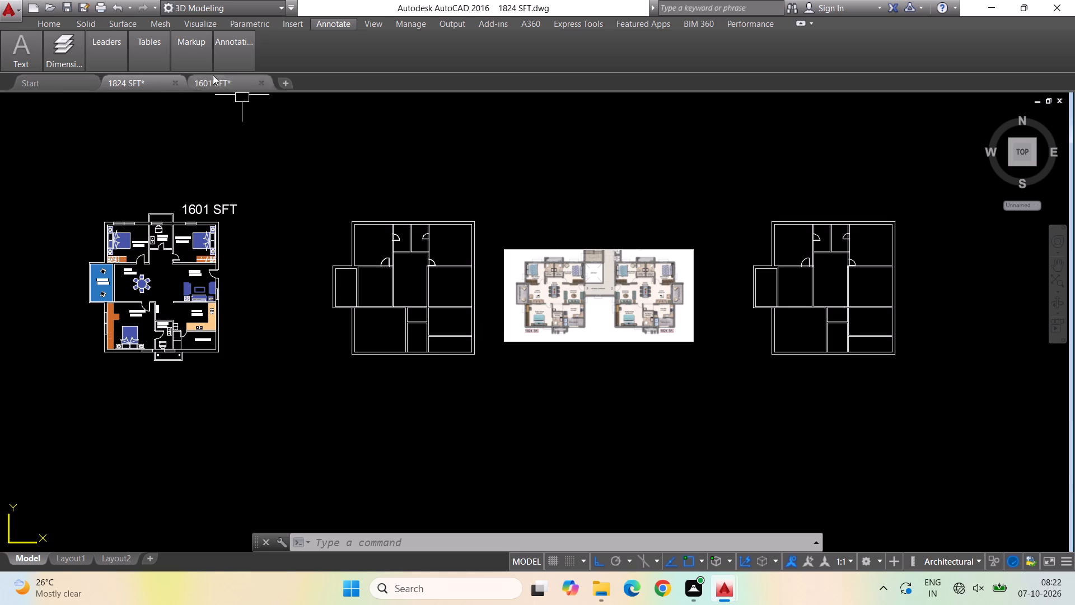
Close the 1601 SFT drawing without saving its changes and return to the 1824 SFT drawing.
click(260, 83)
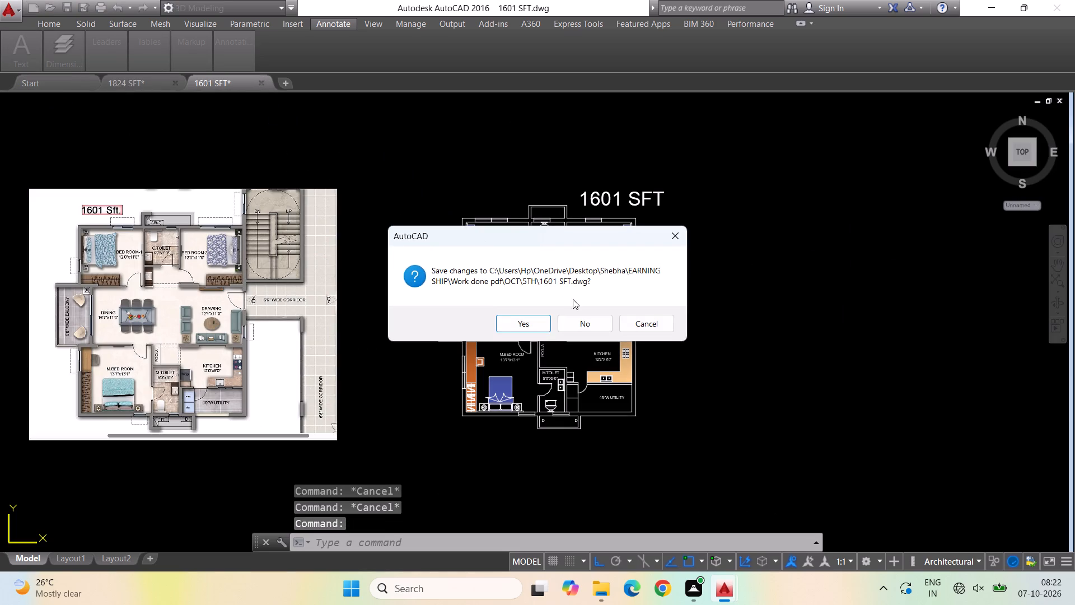
click(569, 319)
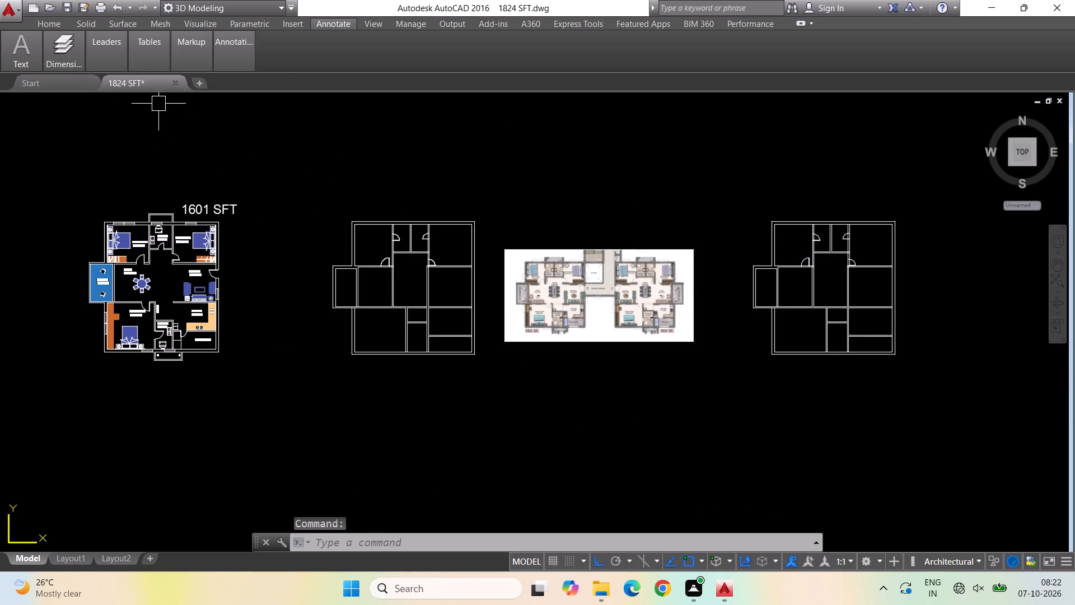
click(135, 85)
Erase the width text above the BALCONY label and the solid blue balcony hatch in the 1601 SFT plan.
scroll(433, 216, down, 2)
scroll(359, 279, down, 1)
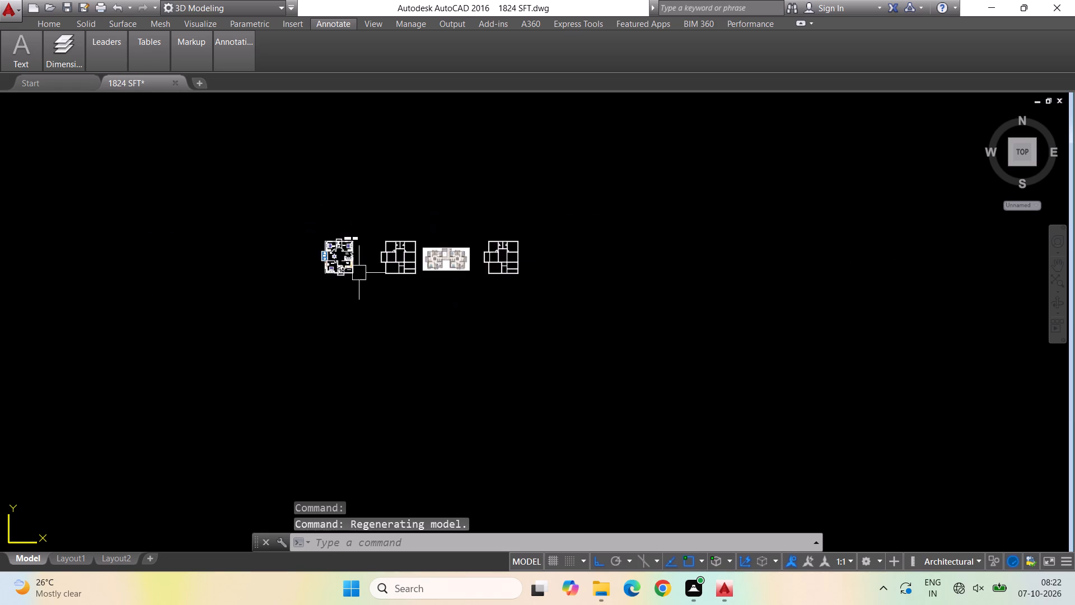
scroll(357, 262, up, 4)
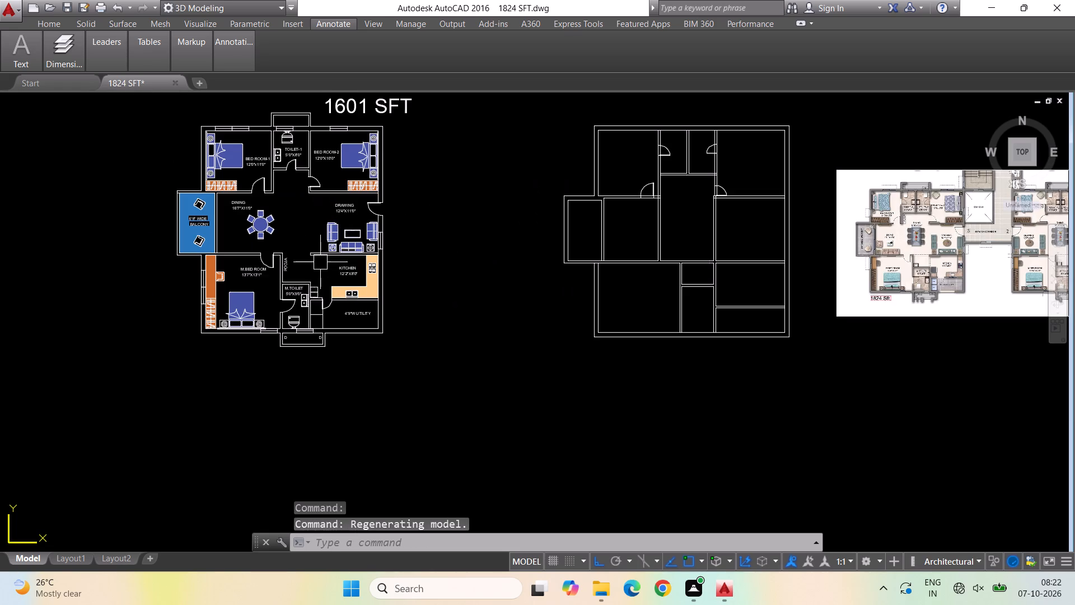
scroll(243, 342, down, 1)
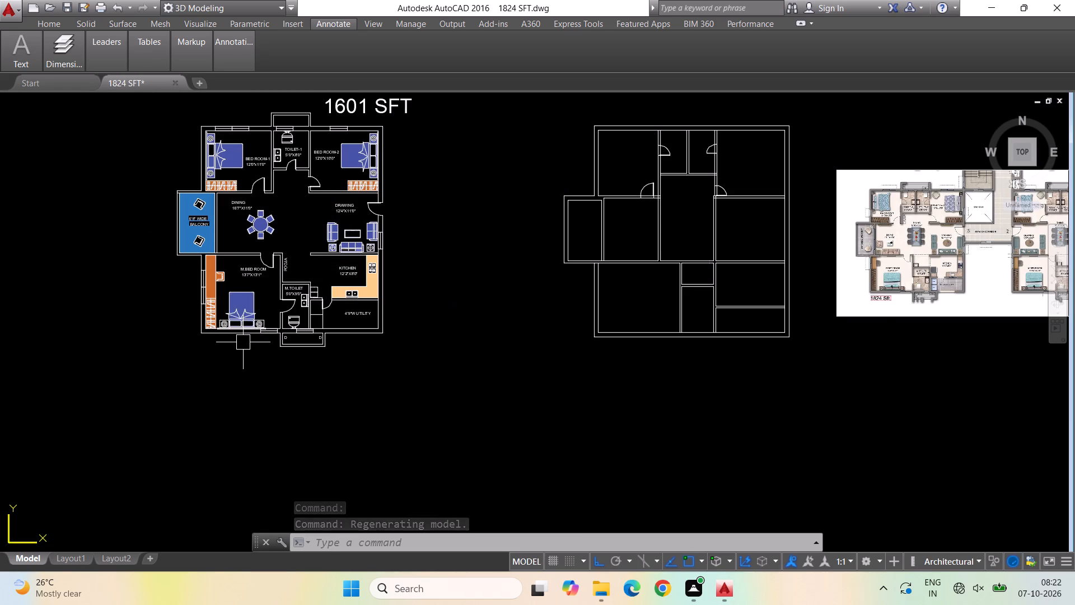
scroll(219, 258, up, 2)
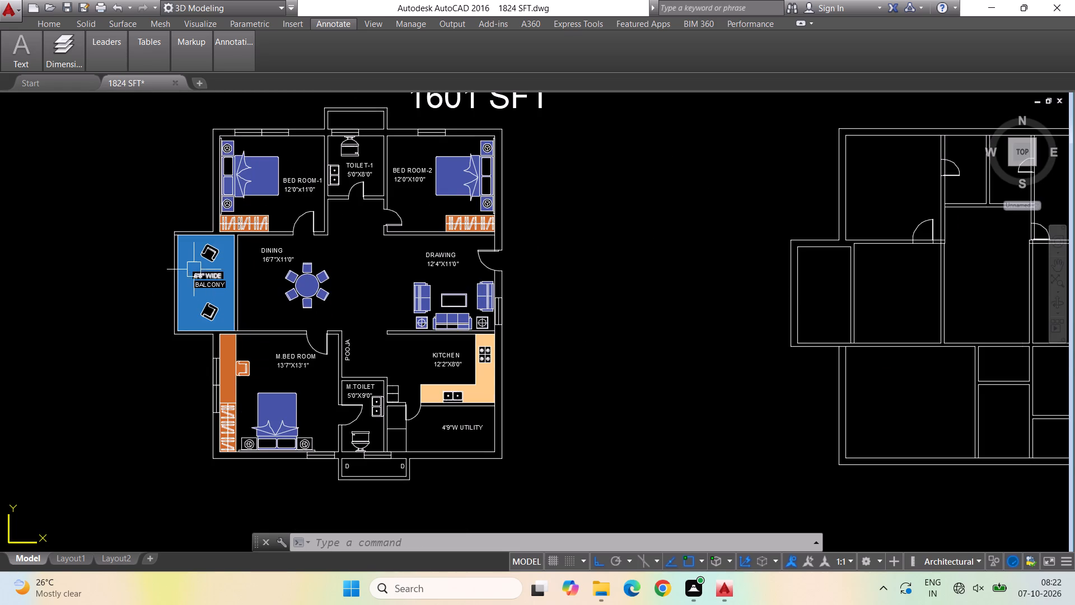
click(194, 269)
key(Delete)
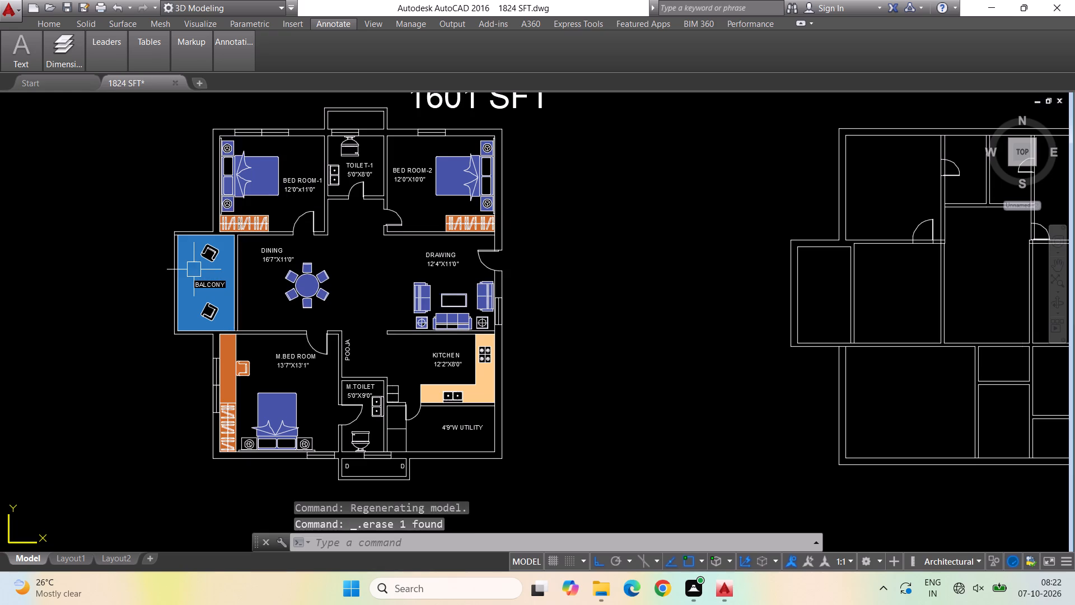
click(194, 260)
key(Delete)
click(189, 243)
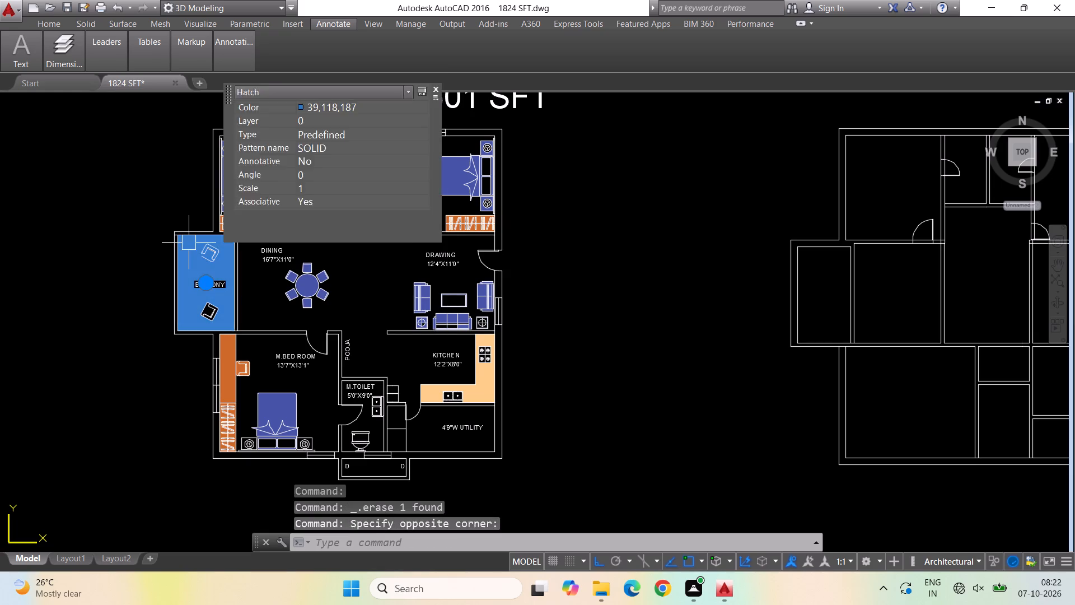
key(Delete)
Erase the solid blue bed hatches in bedroom 2 and bedroom 1 of the 1601 SFT plan.
click(454, 169)
key(Delete)
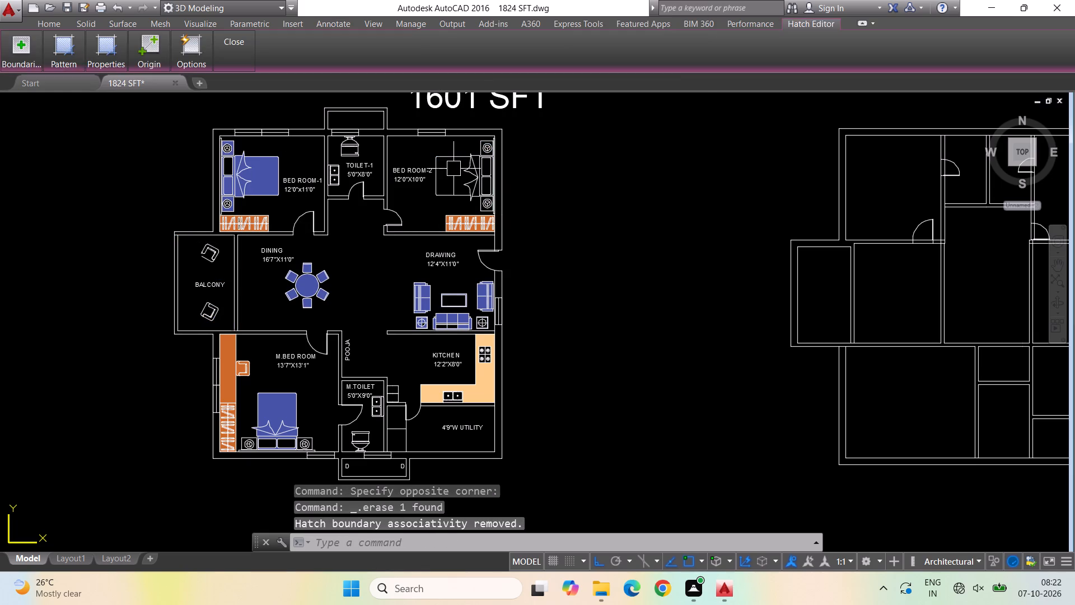
click(260, 173)
key(Delete)
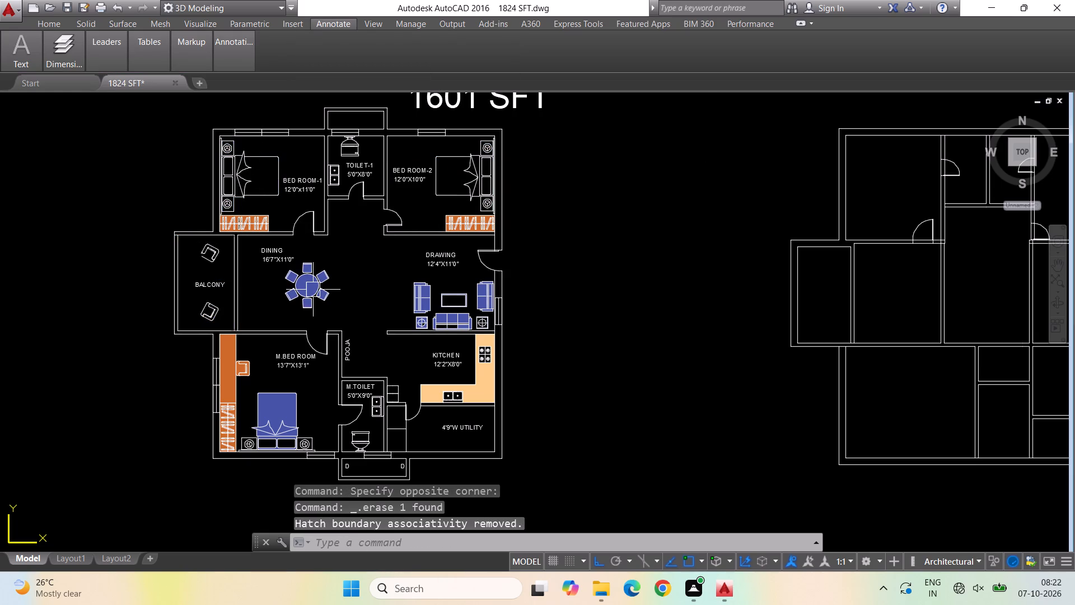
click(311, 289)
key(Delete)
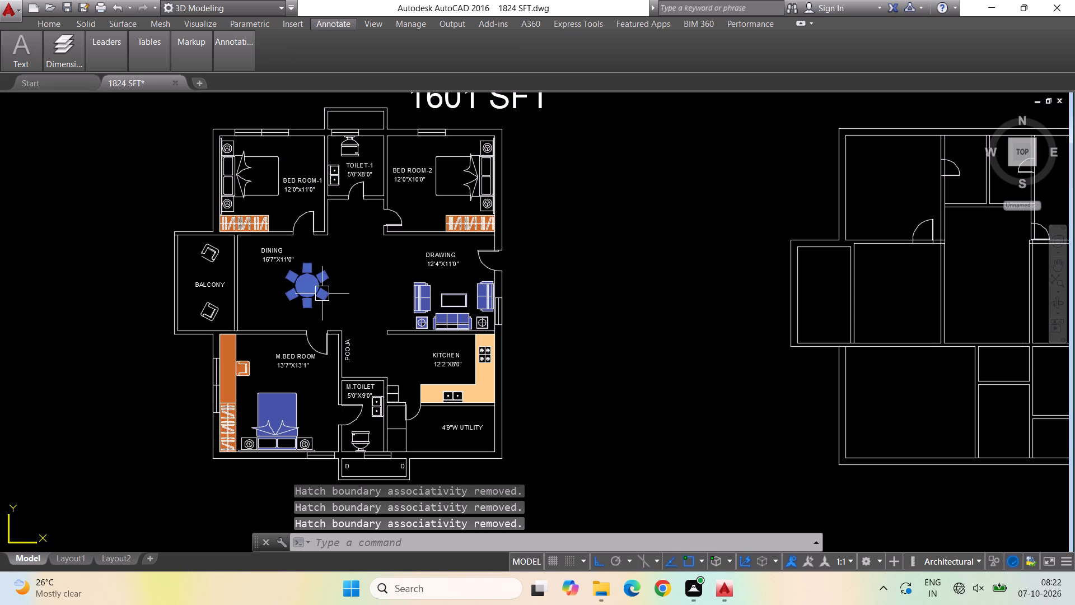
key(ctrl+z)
Erase the blue hatches filling the dining table set and the drawing room furniture in the 1601 SFT plan.
scroll(314, 286, up, 2)
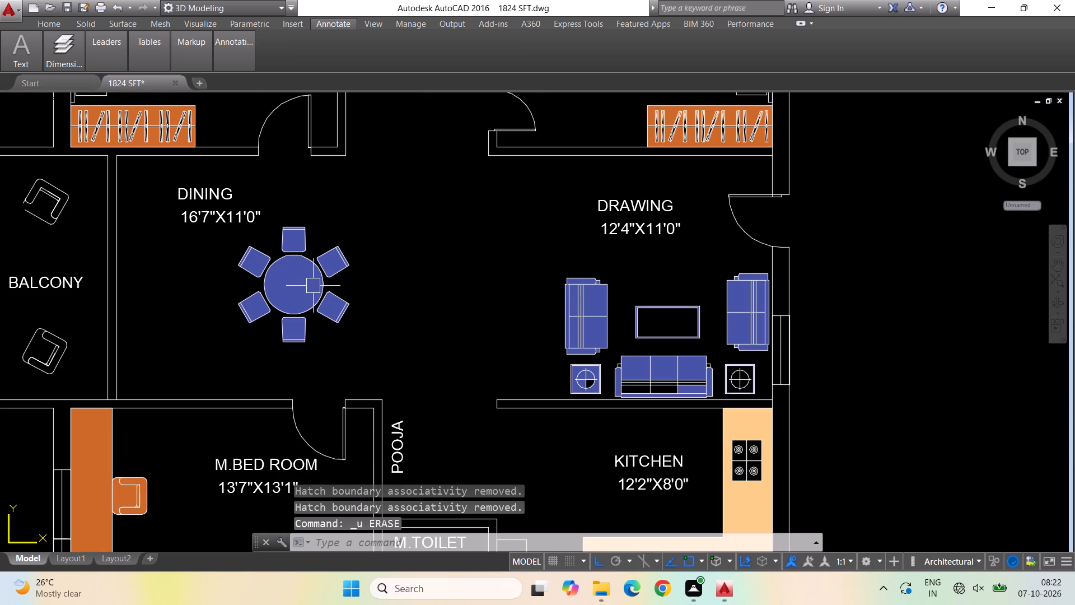
click(303, 284)
key(Delete)
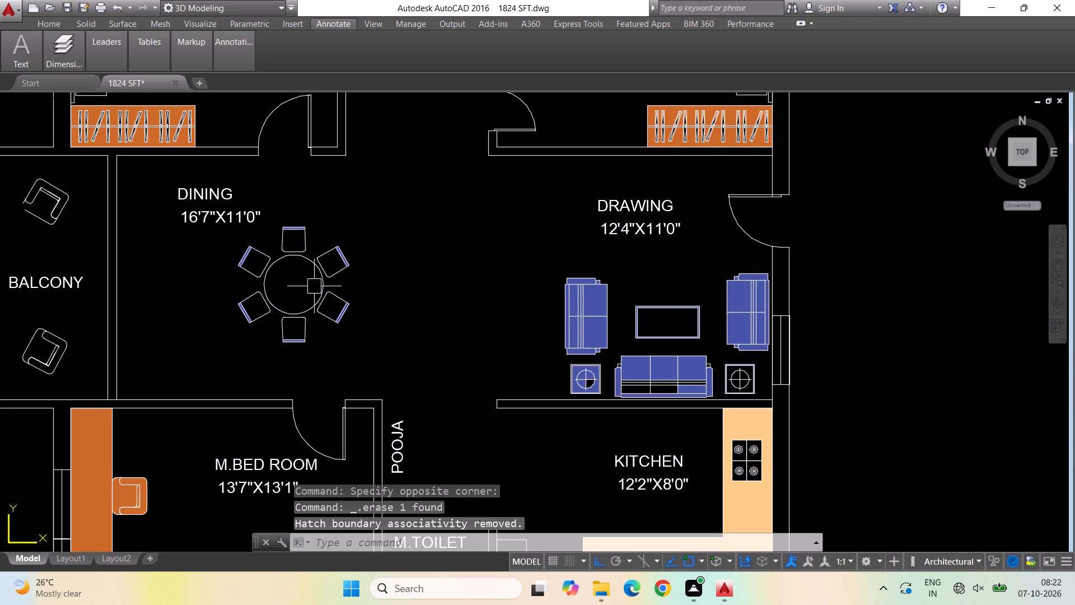
click(591, 306)
key(Delete)
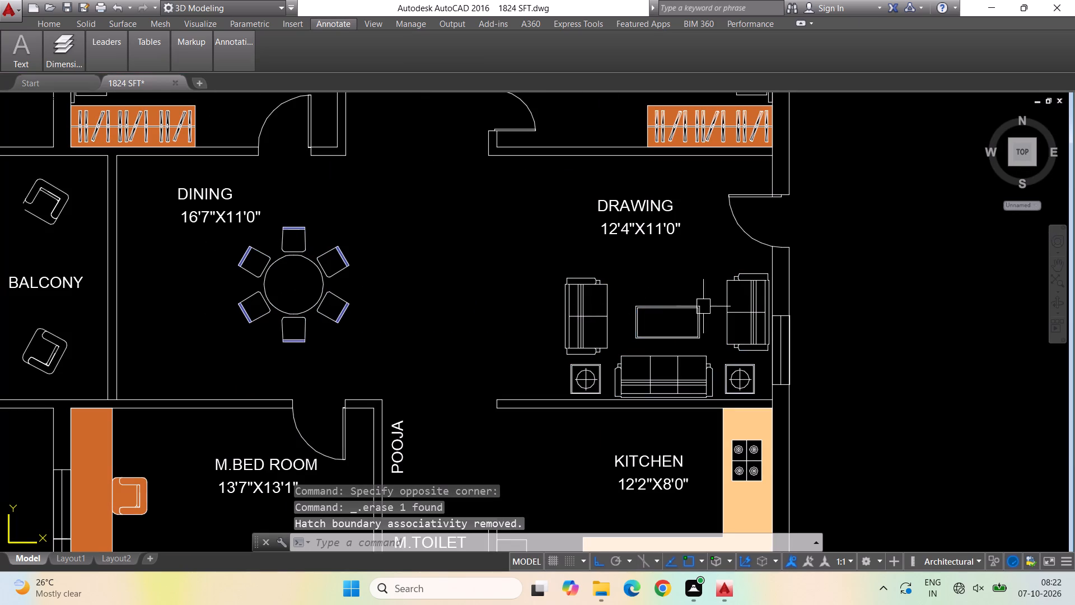
Erase the orange hatch on the master bedroom's wardrobe, desk and chair, and the light orange kitchen counter hatch.
scroll(499, 314, down, 2)
click(339, 370)
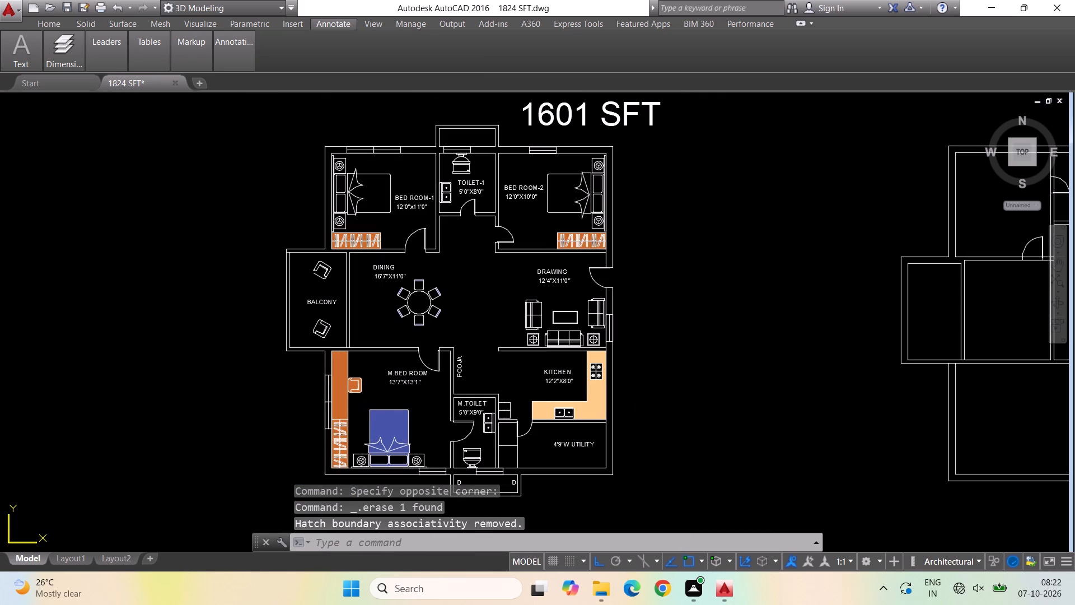
key(Delete)
click(597, 408)
key(Delete)
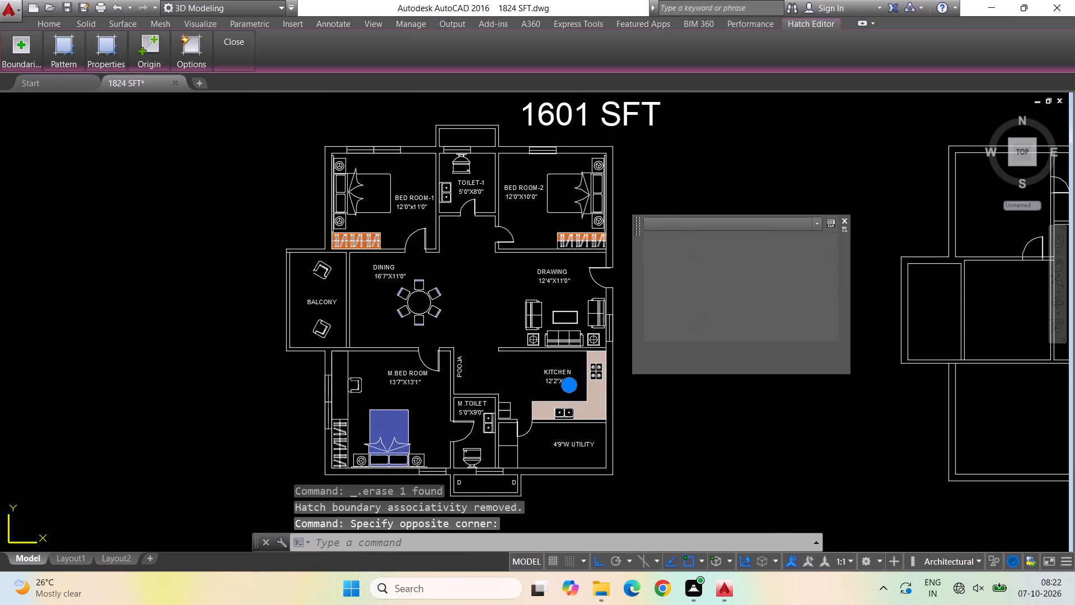
Erase the solid blue hatch on the master bedroom's bed in the 1601 SFT plan.
scroll(273, 384, down, 2)
scroll(684, 366, up, 2)
scroll(686, 366, down, 1)
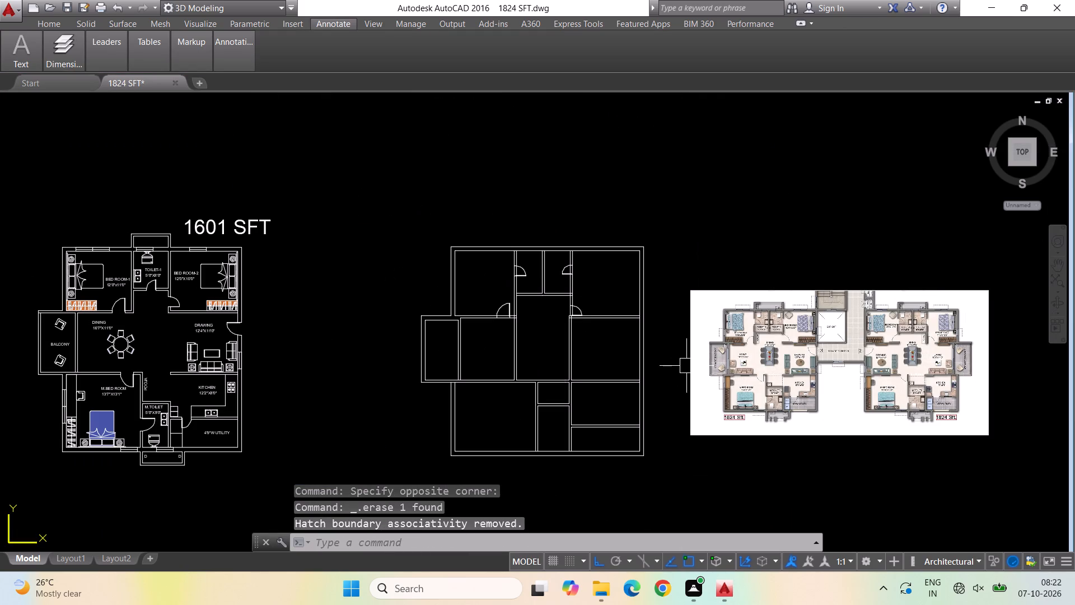
scroll(356, 348, down, 1)
scroll(151, 418, up, 2)
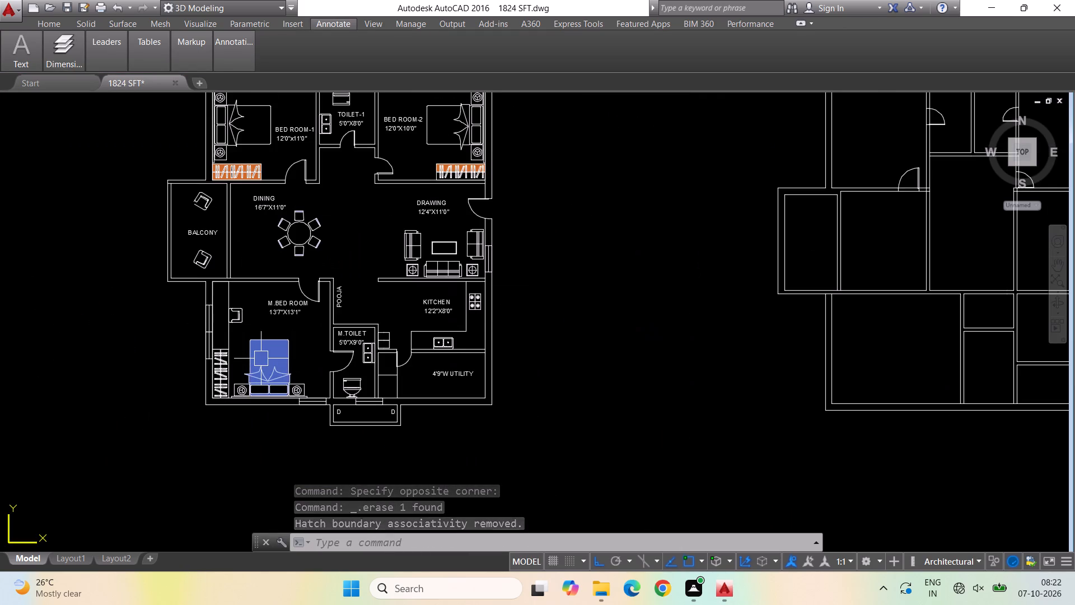
click(261, 359)
key(Delete)
Erase the orange hatch filling the wardrobes in bedroom 1 and bedroom 2 of the 1601 SFT plan.
scroll(208, 380, down, 2)
scroll(225, 281, up, 3)
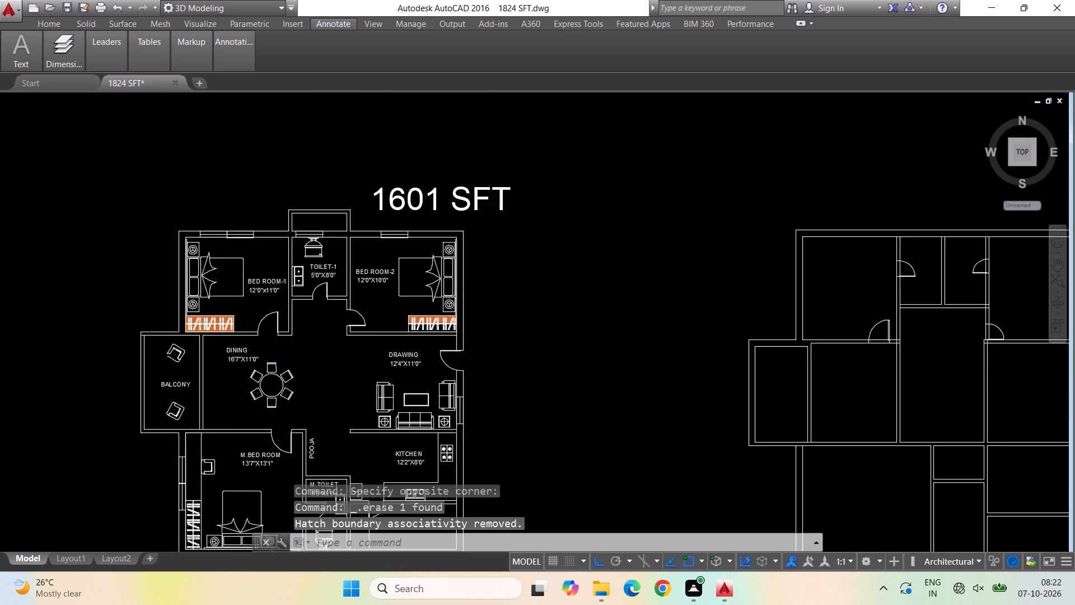
scroll(219, 315, up, 2)
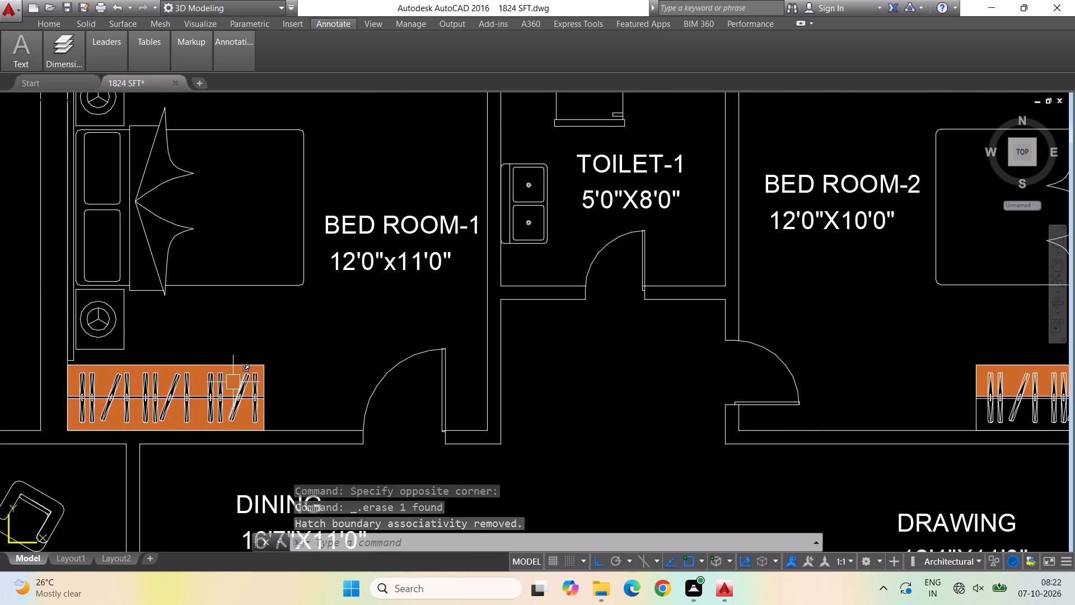
scroll(233, 382, up, 1)
click(231, 377)
key(Delete)
scroll(152, 356, down, 2)
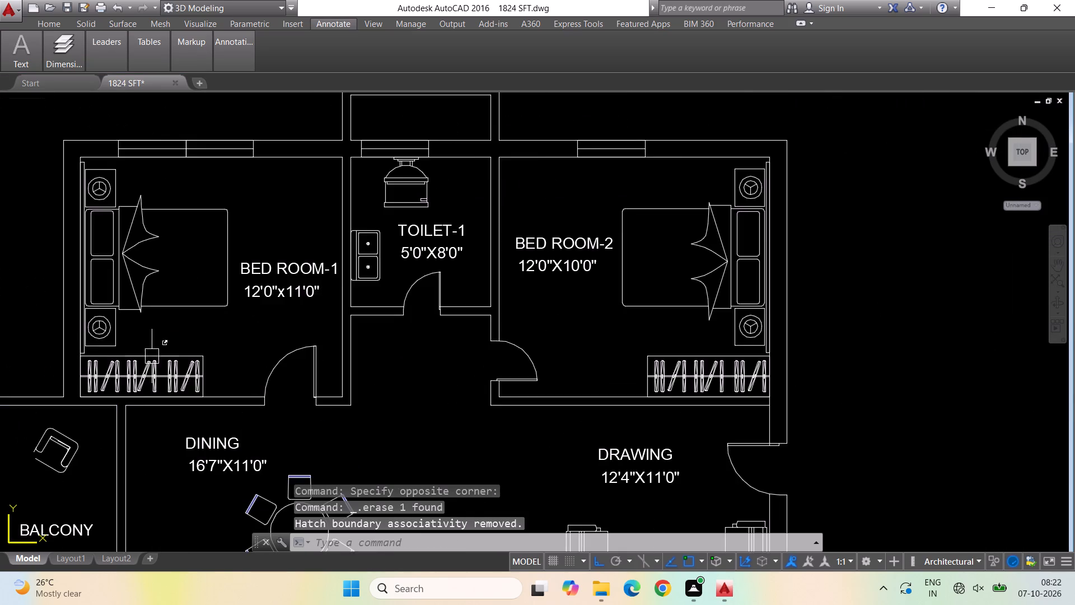
Save the drawing, including a Save As to 1824 SFT.dwg in the 6TH folder that replaces the existing file.
scroll(180, 356, down, 1)
scroll(459, 288, down, 2)
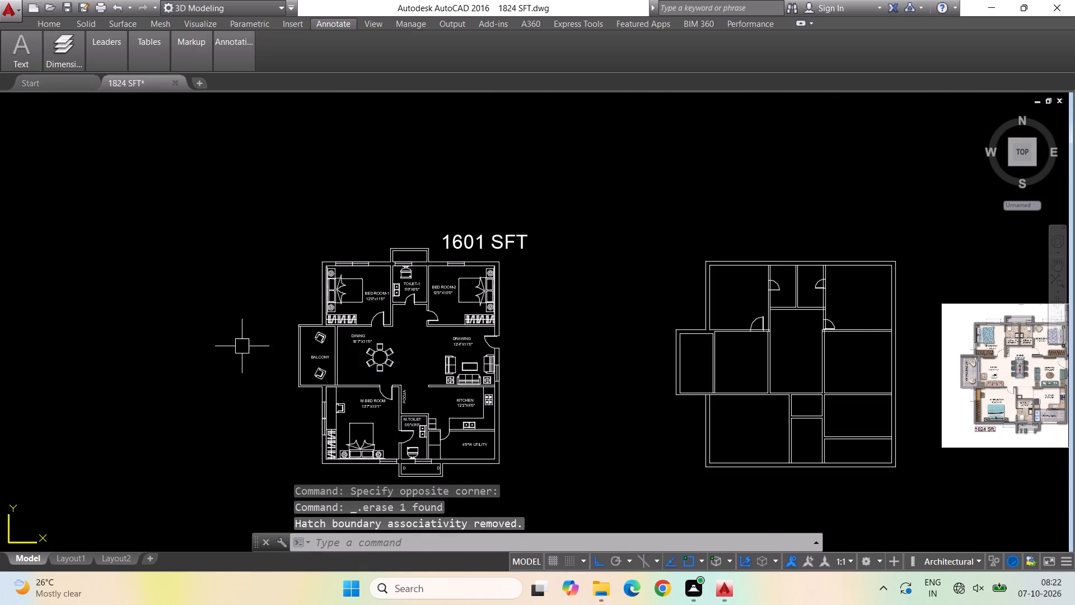
scroll(234, 342, down, 1)
key(ctrl+s)
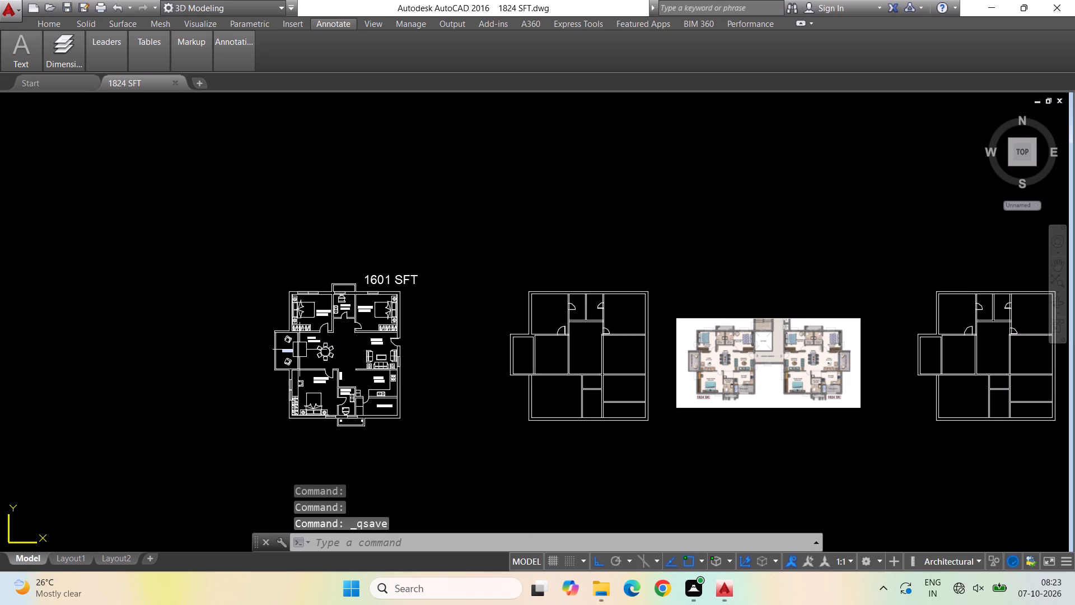
click(11, 12)
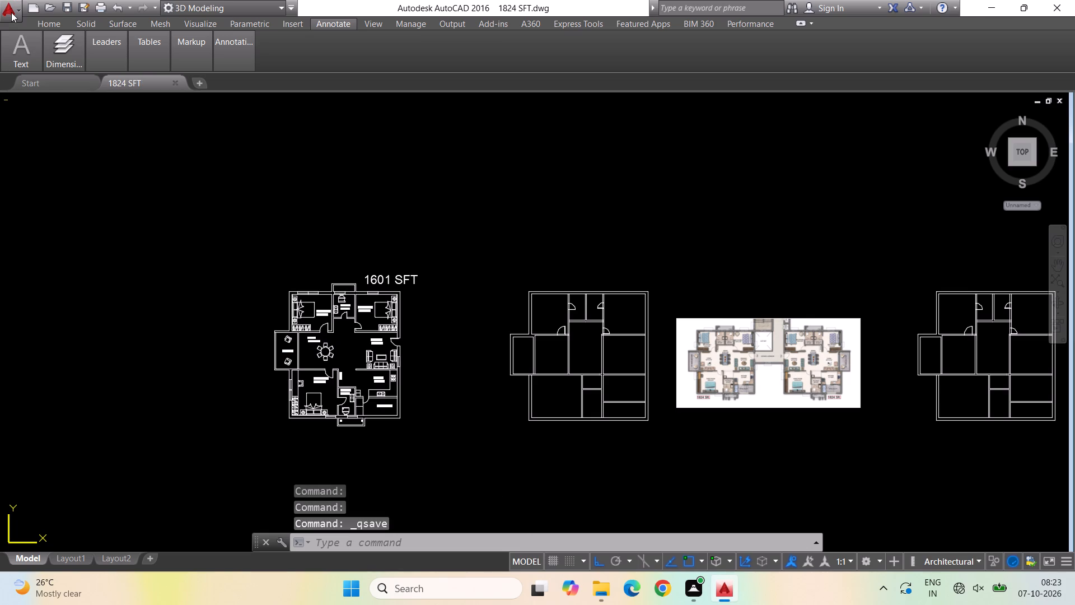
click(53, 178)
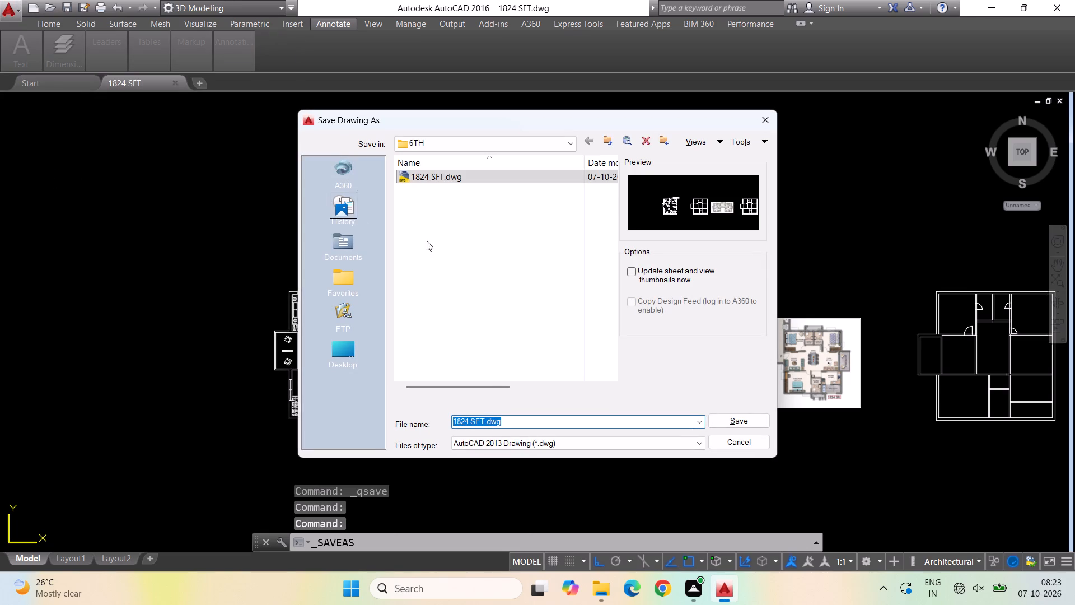
click(732, 421)
click(505, 334)
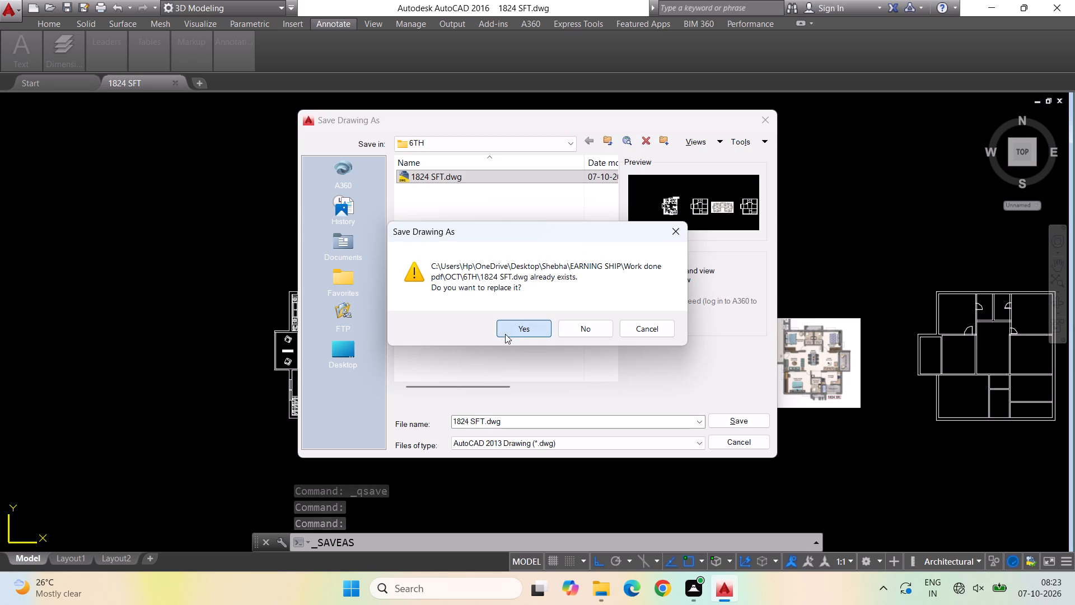
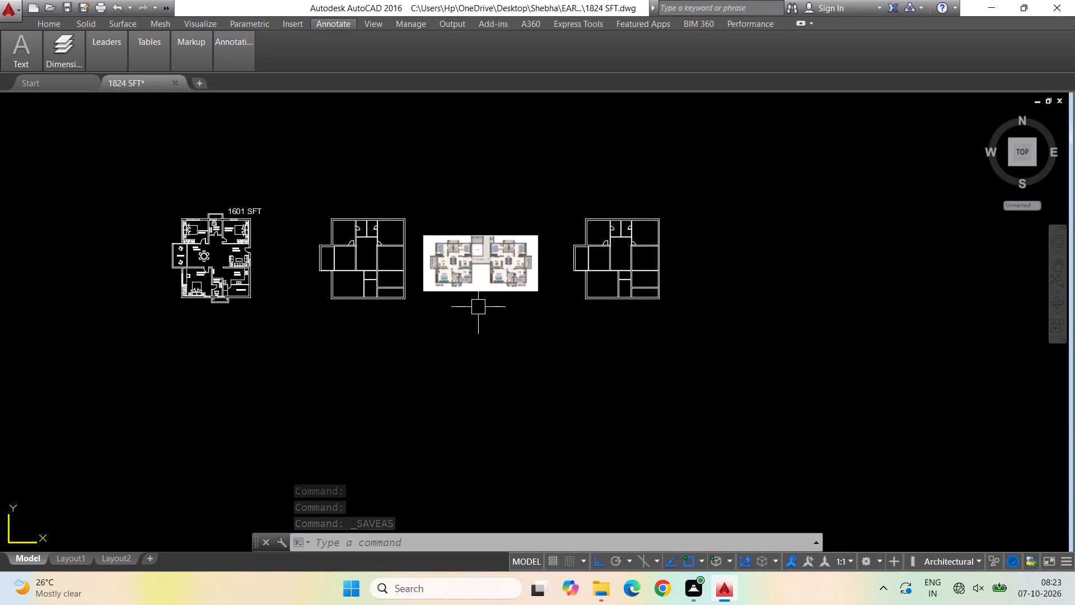
Save the drawing again under the name 1824 SFT.dwg in the 6TH folder, replacing the existing file.
scroll(469, 315, down, 2)
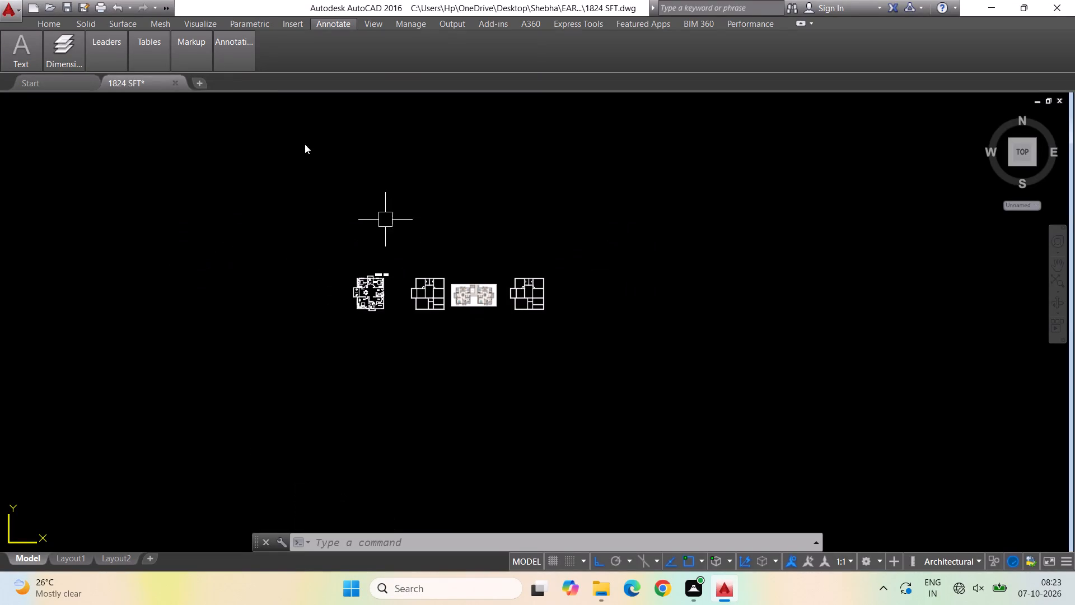
click(6, 18)
click(52, 185)
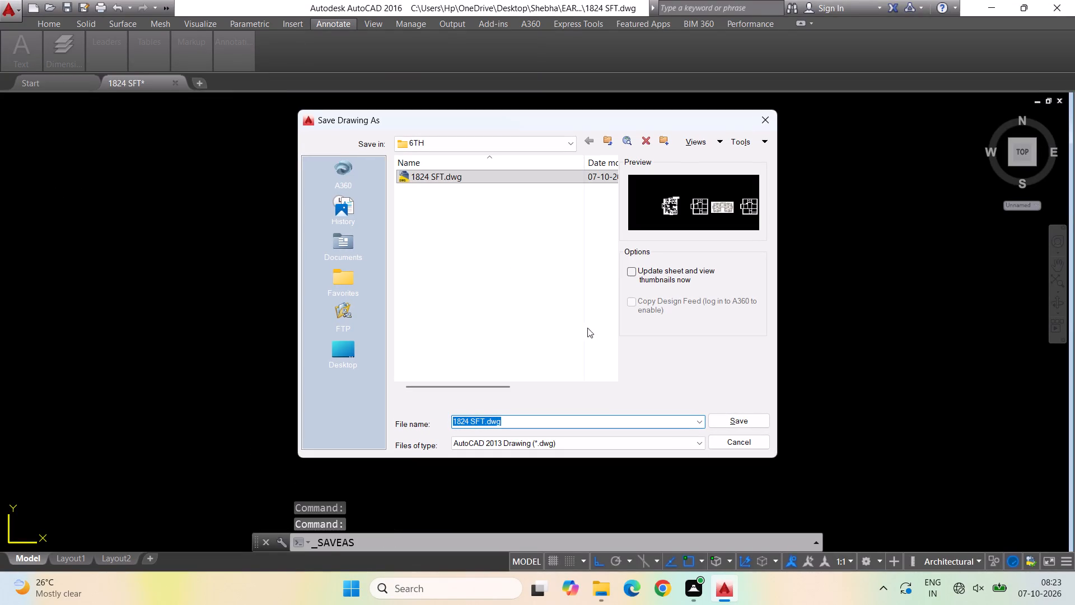
click(729, 416)
click(530, 331)
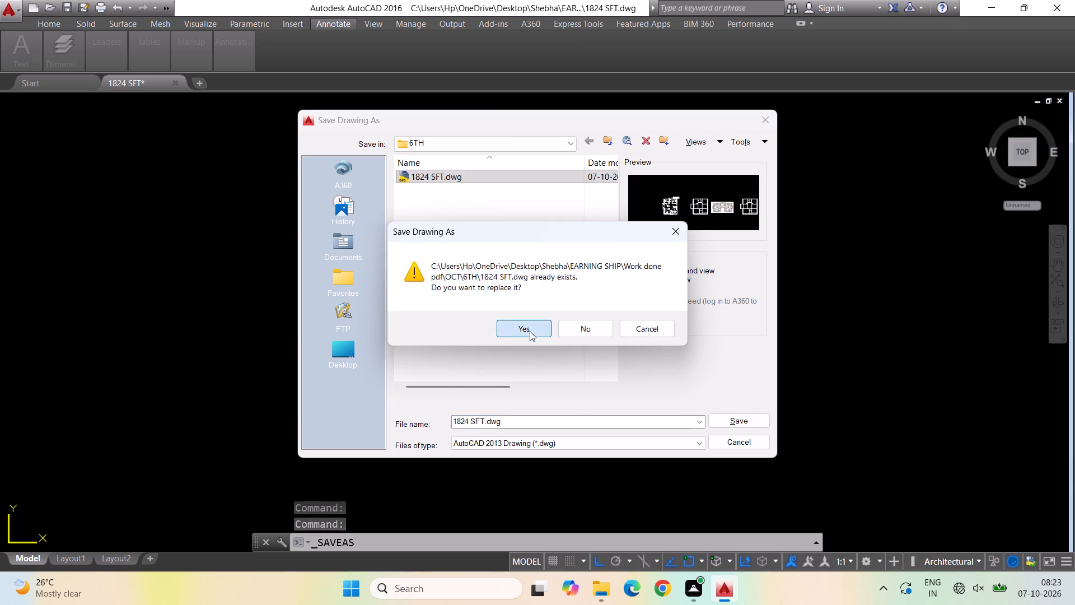
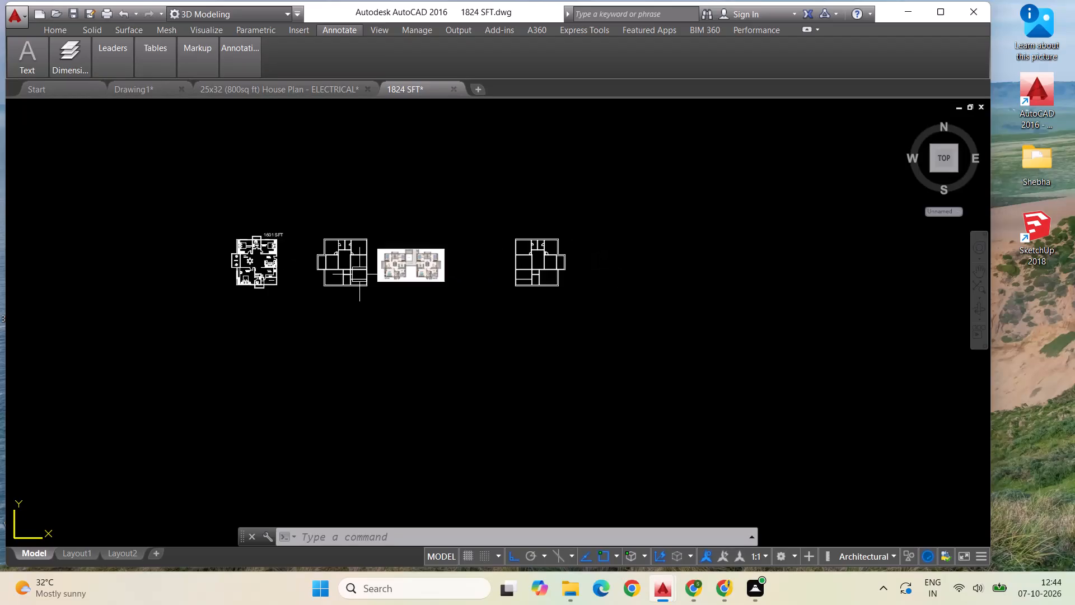
Move the whole 1601 SFT plan with its title about 25'-3" horizontally, closer to the unfurnished 1824 SFT plan.
scroll(358, 274, up, 1)
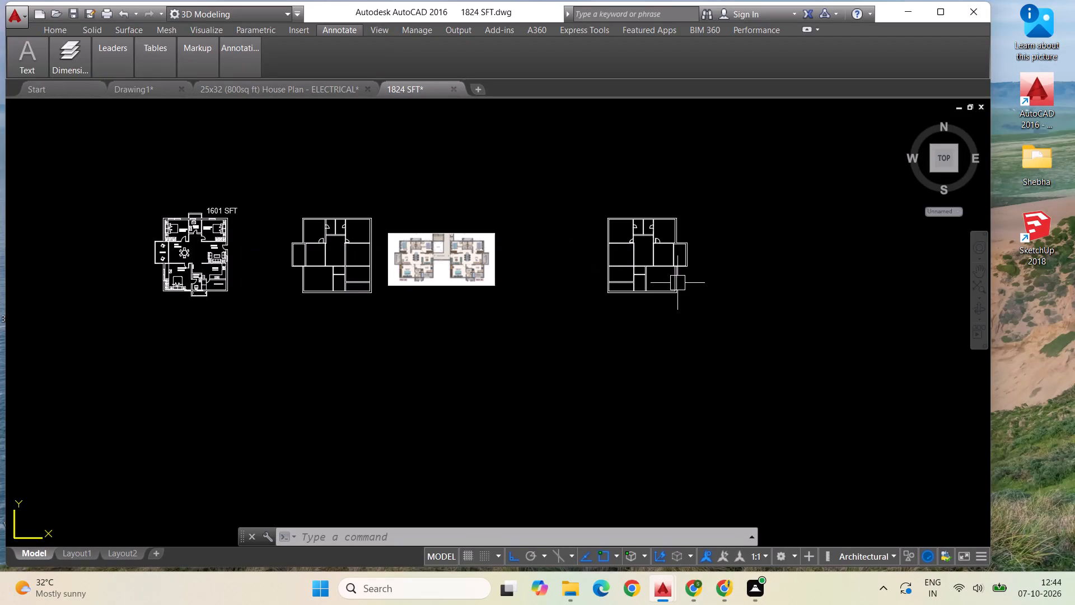
scroll(246, 259, up, 1)
scroll(625, 280, down, 1)
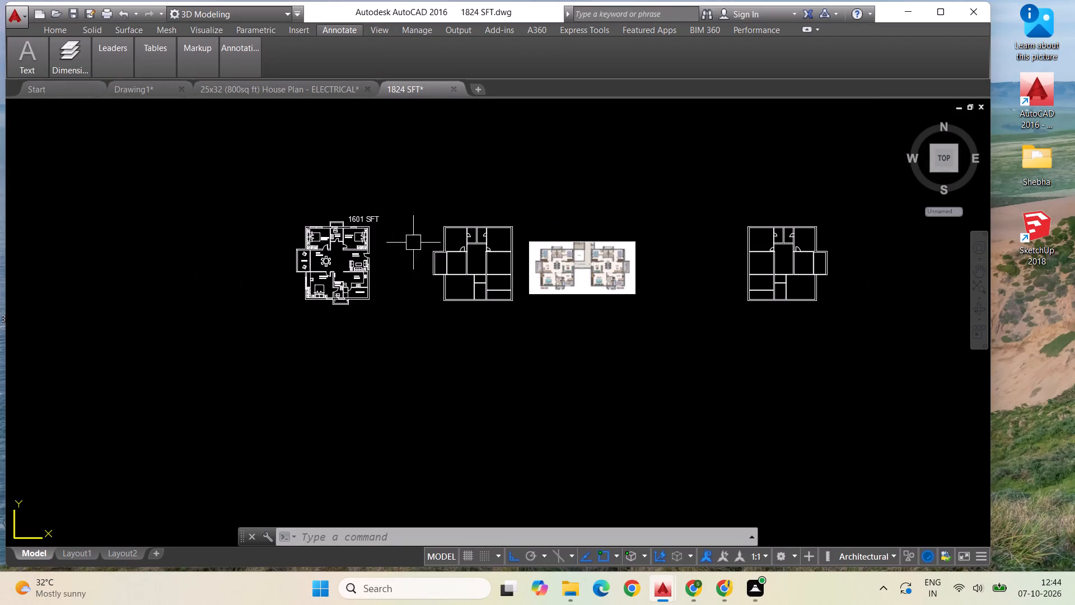
scroll(381, 236, up, 2)
scroll(412, 284, down, 1)
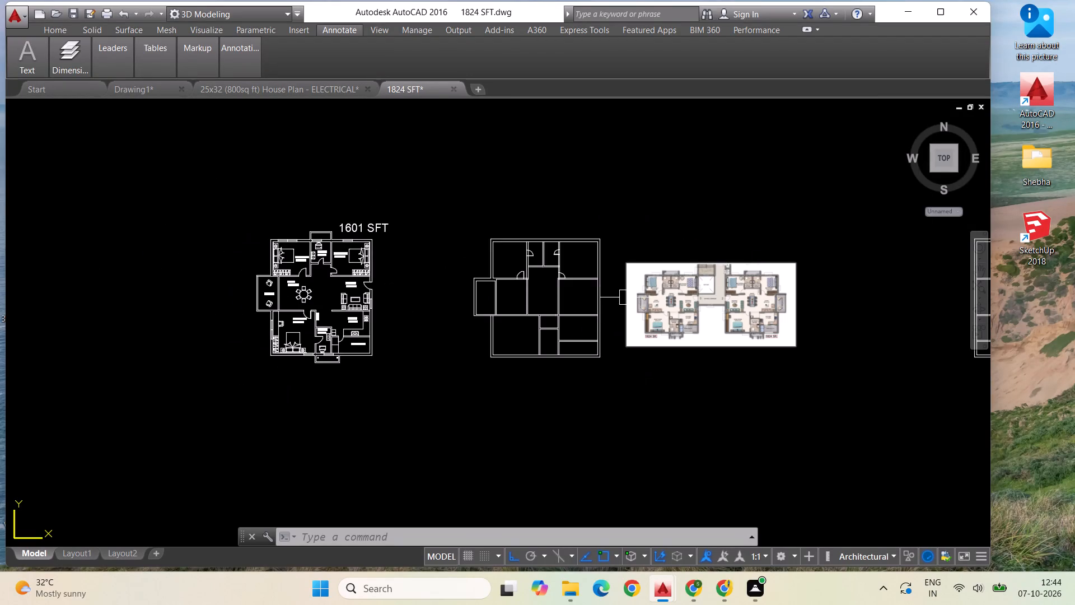
scroll(592, 297, up, 1)
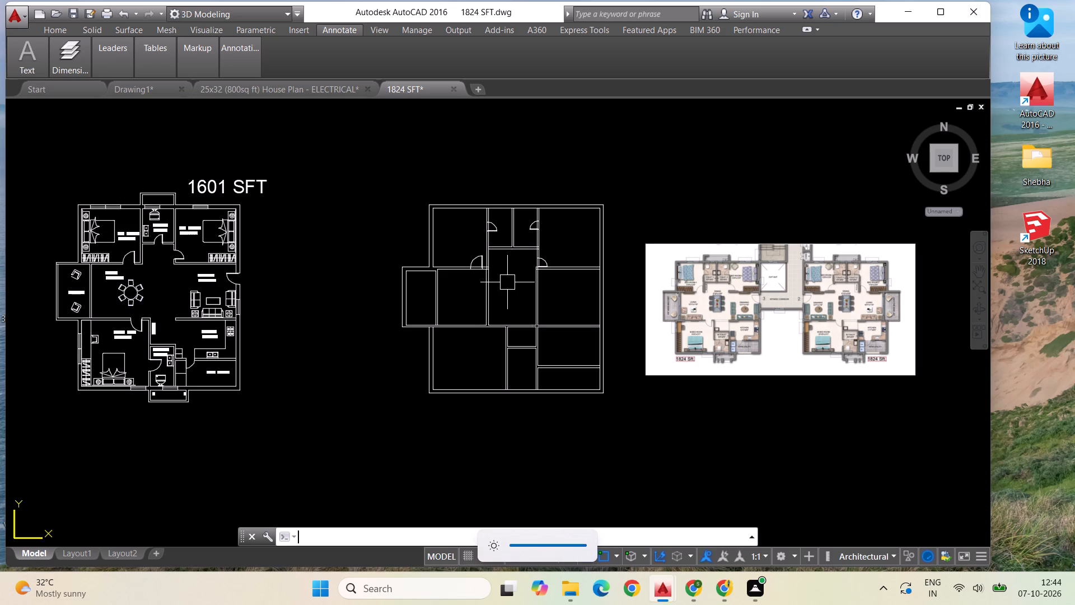
click(310, 421)
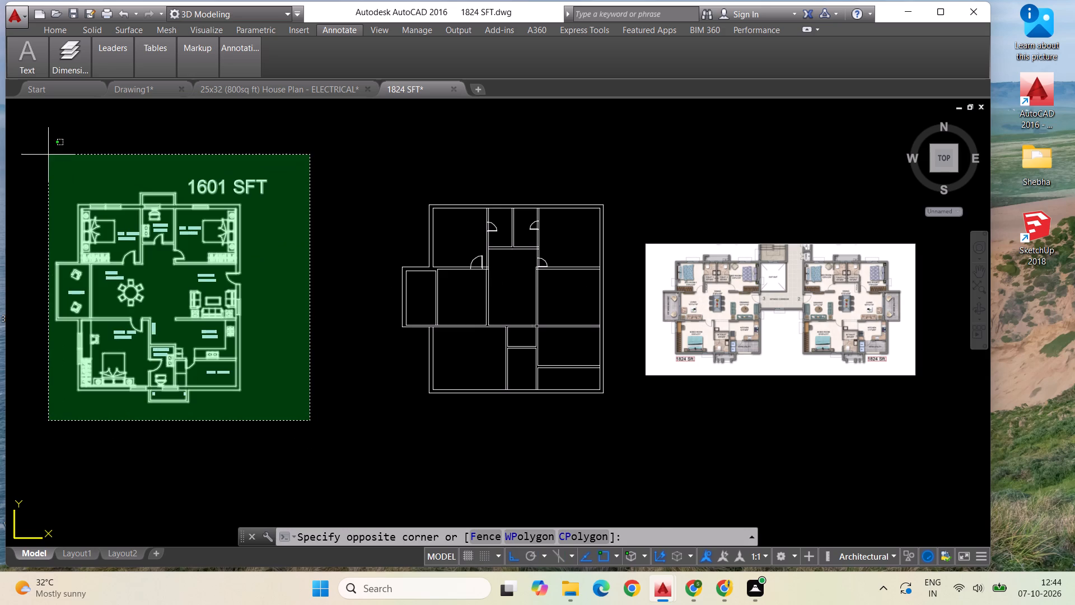
click(48, 155)
right_click(48, 155)
click(87, 257)
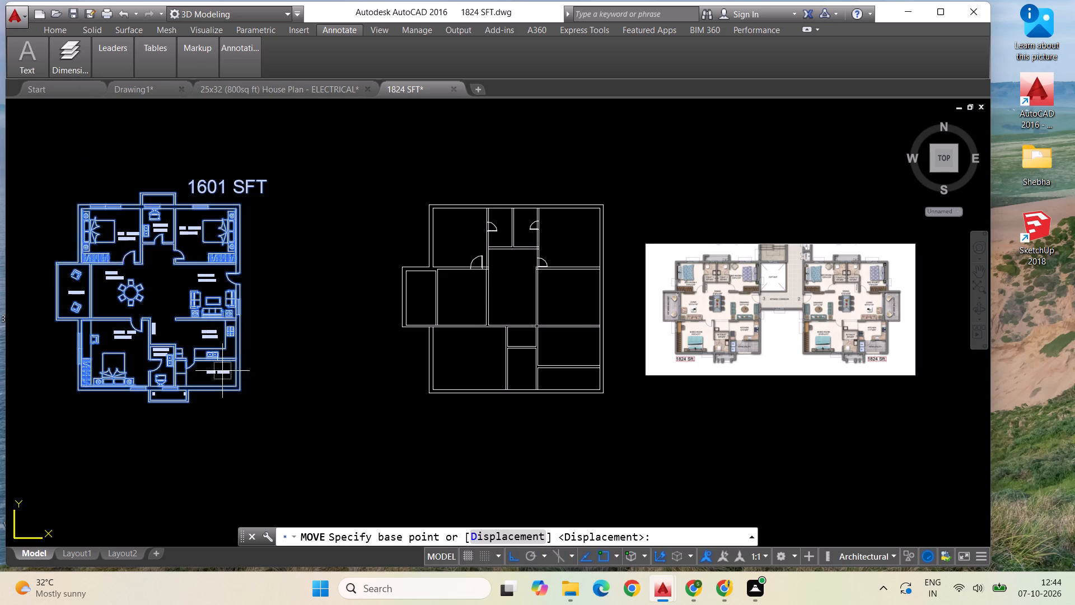
click(232, 388)
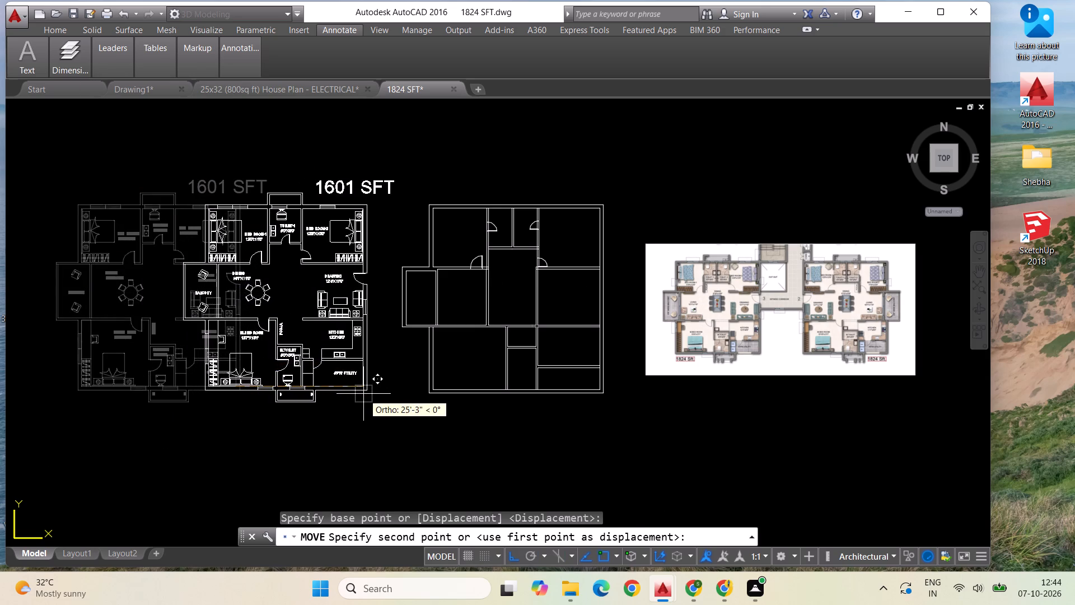
click(363, 394)
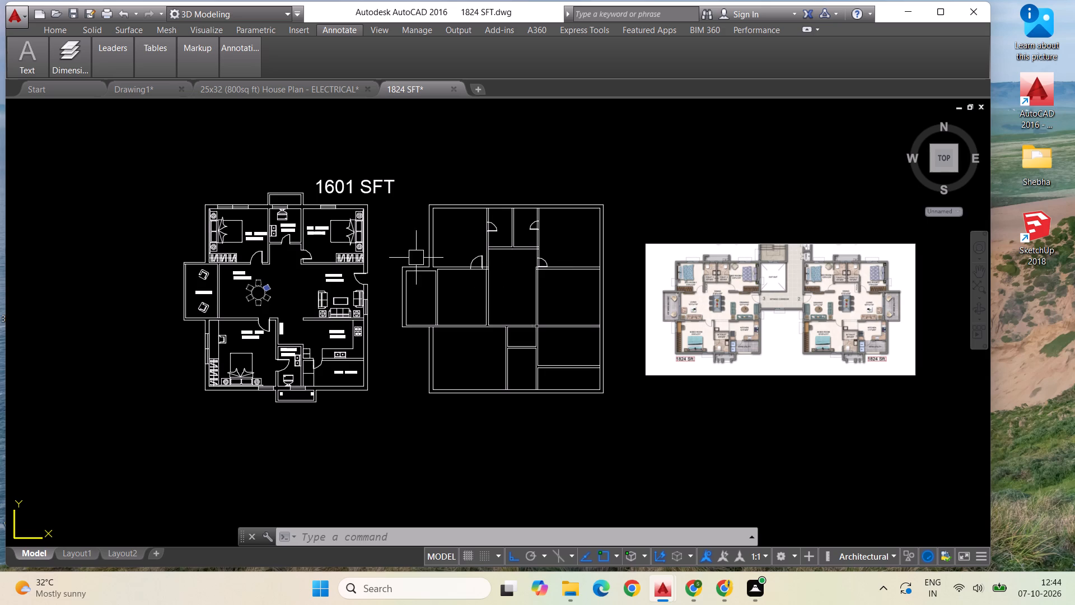
Delete the solid blue hatch from the dining chair in the 1601 SFT plan.
scroll(366, 252, up, 1)
scroll(366, 252, down, 1)
scroll(228, 297, up, 3)
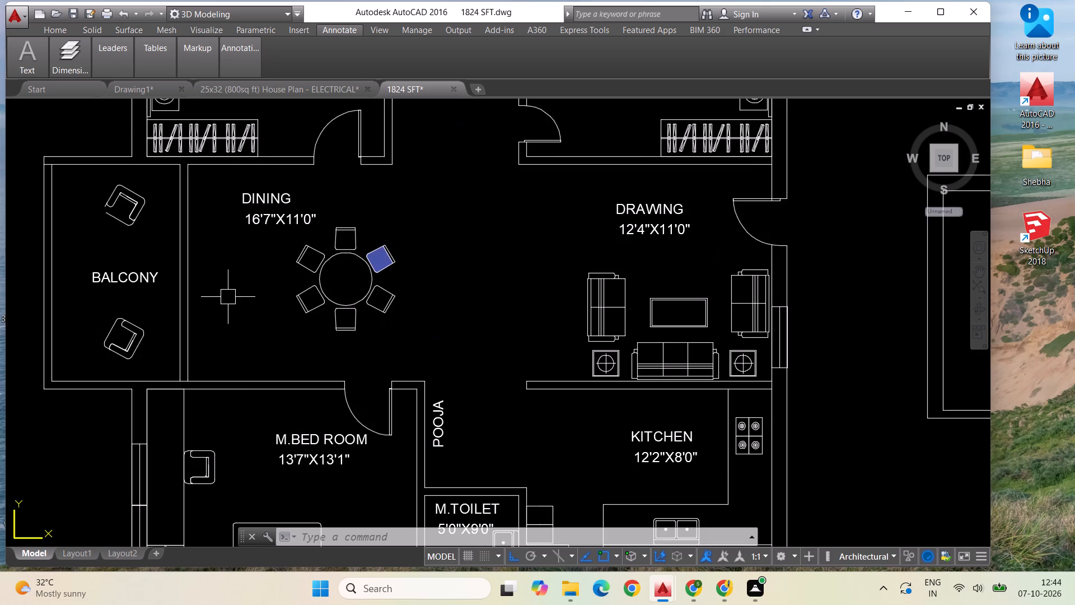
scroll(386, 274, up, 2)
click(371, 230)
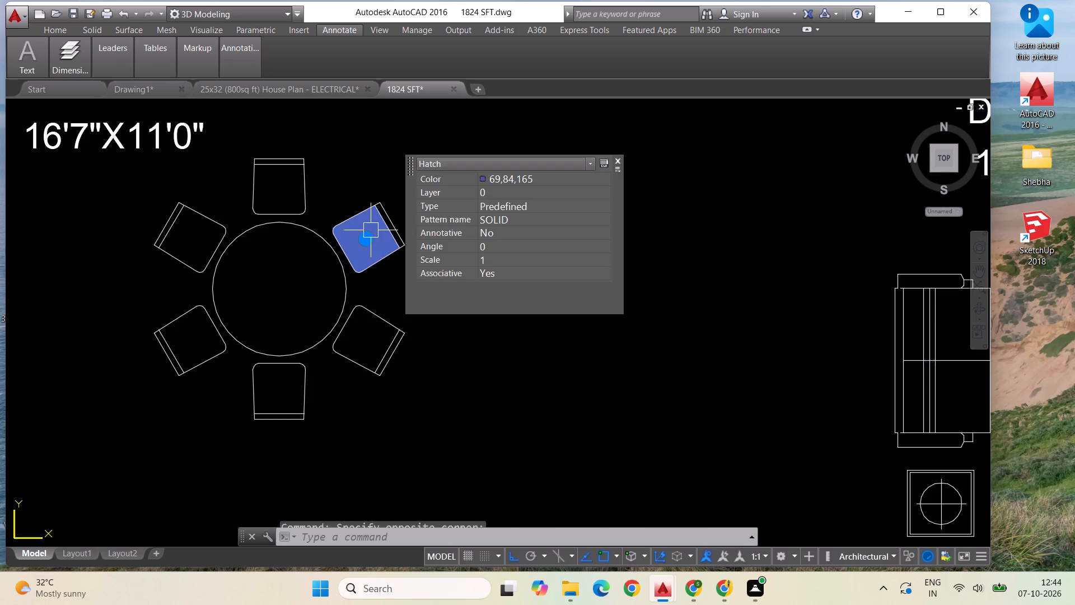
key(Delete)
click(364, 244)
key(Delete)
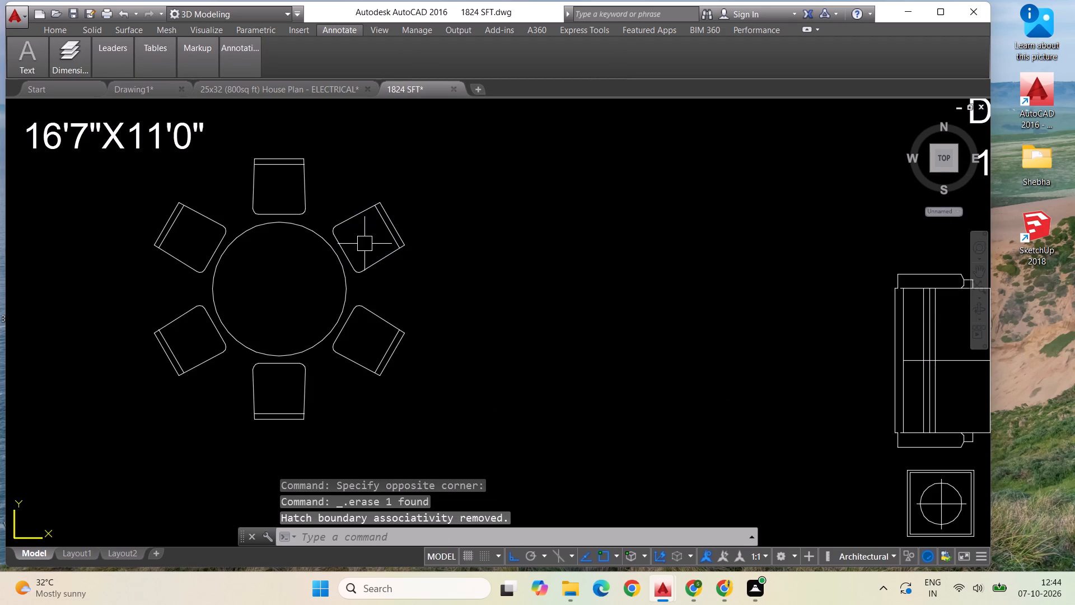
Copy the M.BED ROOM door from the 1601 SFT plan, with Ortho off, onto the upper wall of the 1824 plan's lower-left room.
scroll(248, 277, down, 4)
scroll(574, 221, down, 2)
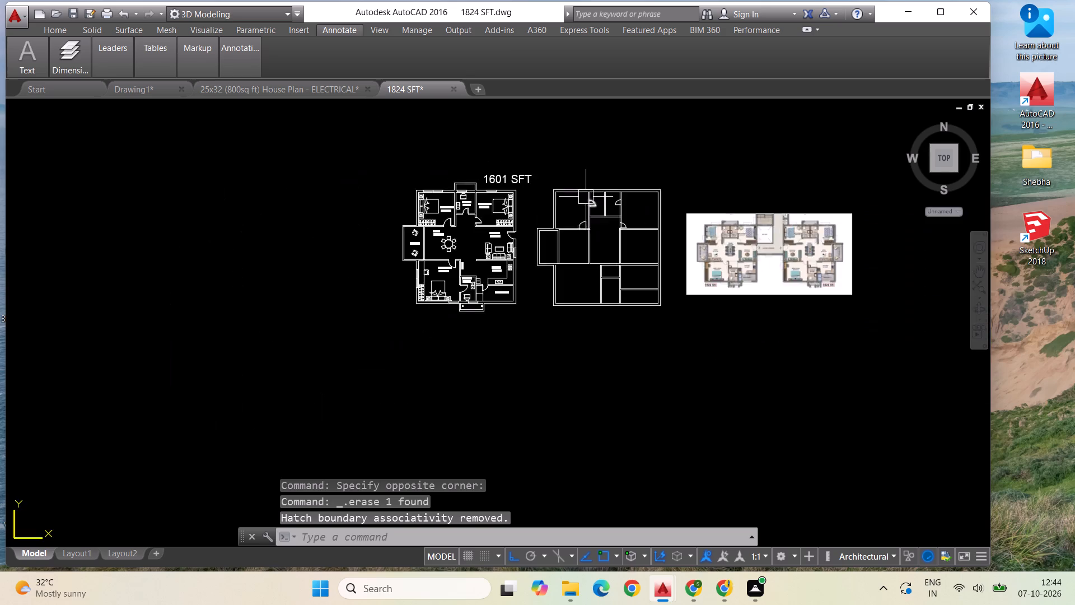
scroll(586, 197, up, 3)
scroll(433, 230, down, 1)
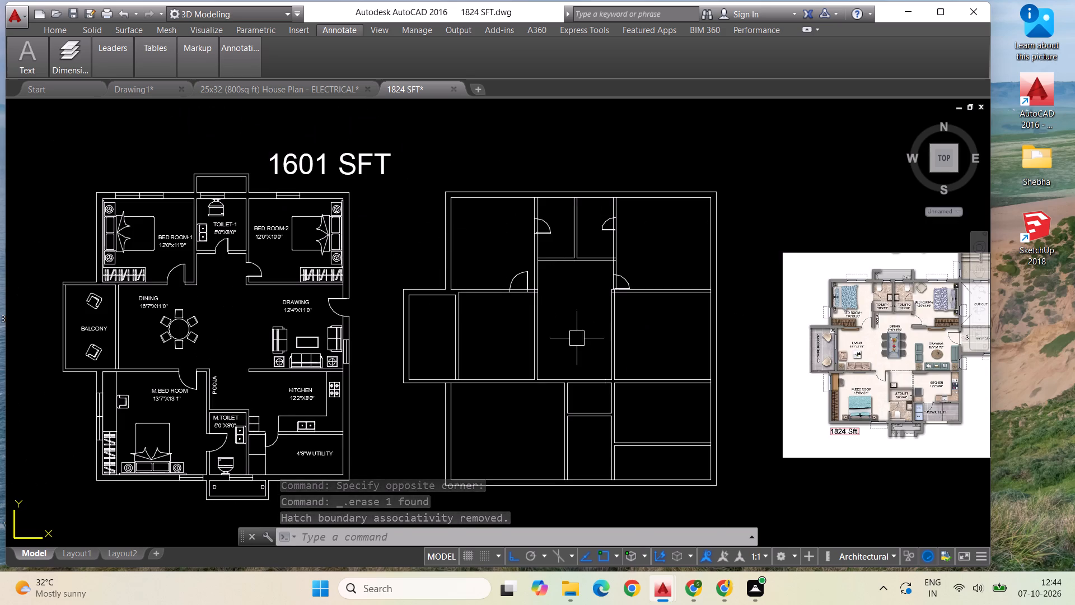
scroll(518, 295, down, 1)
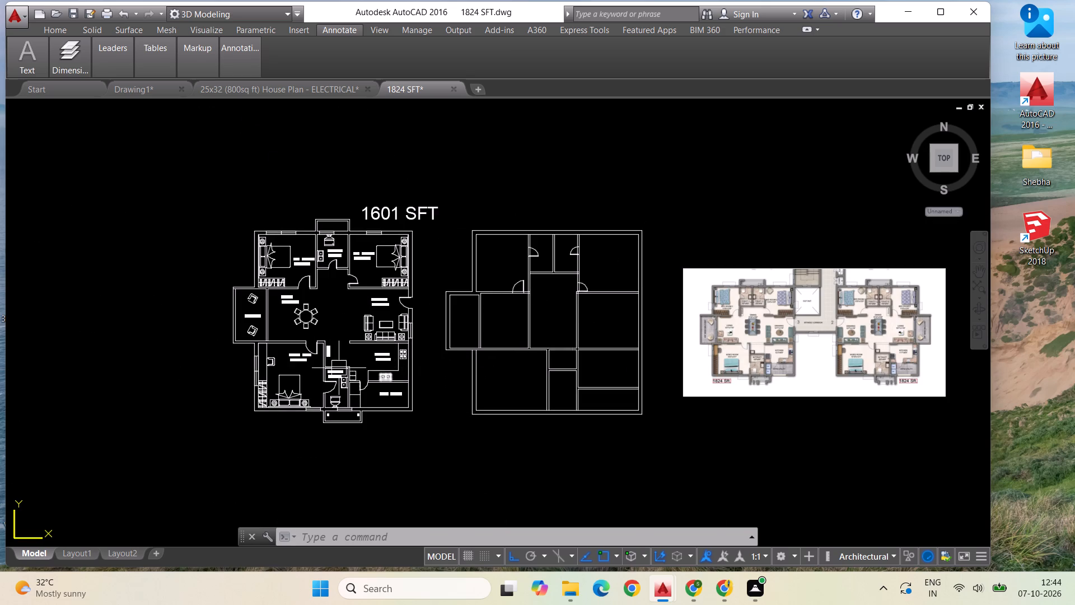
scroll(309, 361, up, 2)
click(311, 339)
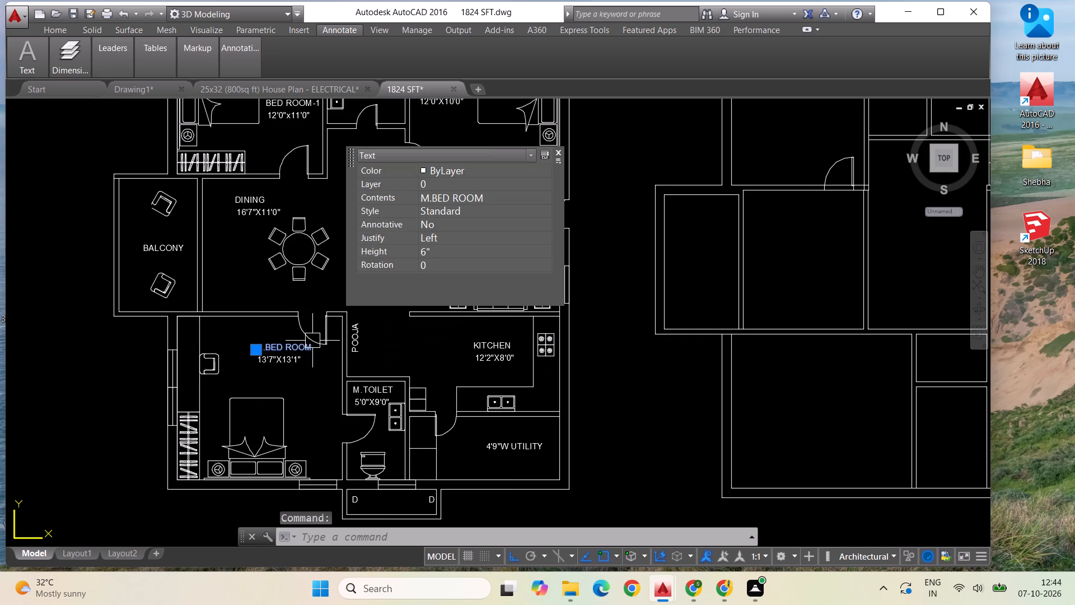
key(Escape)
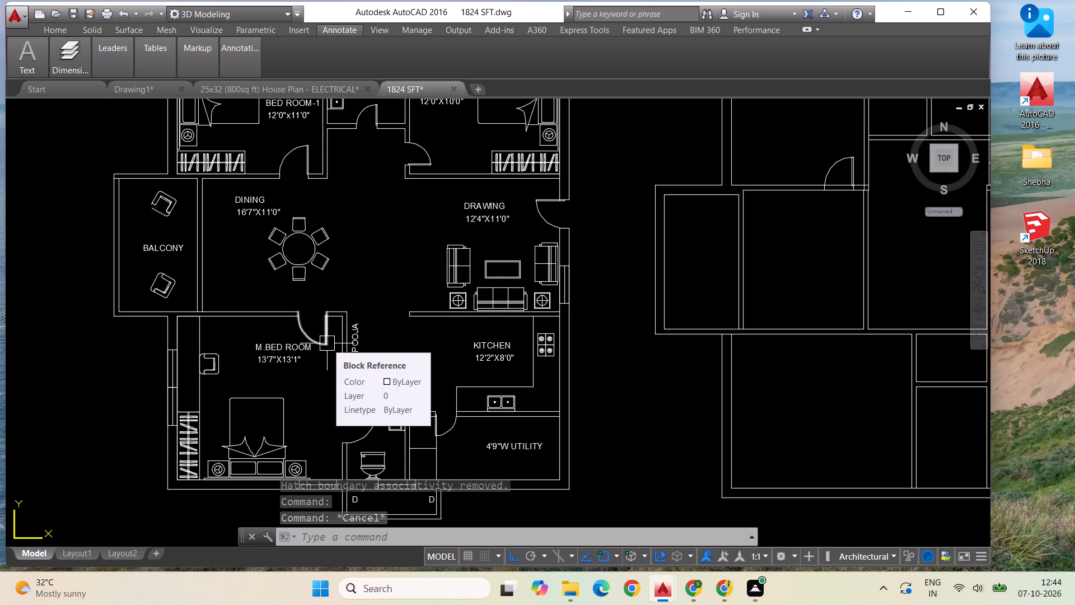
click(331, 347)
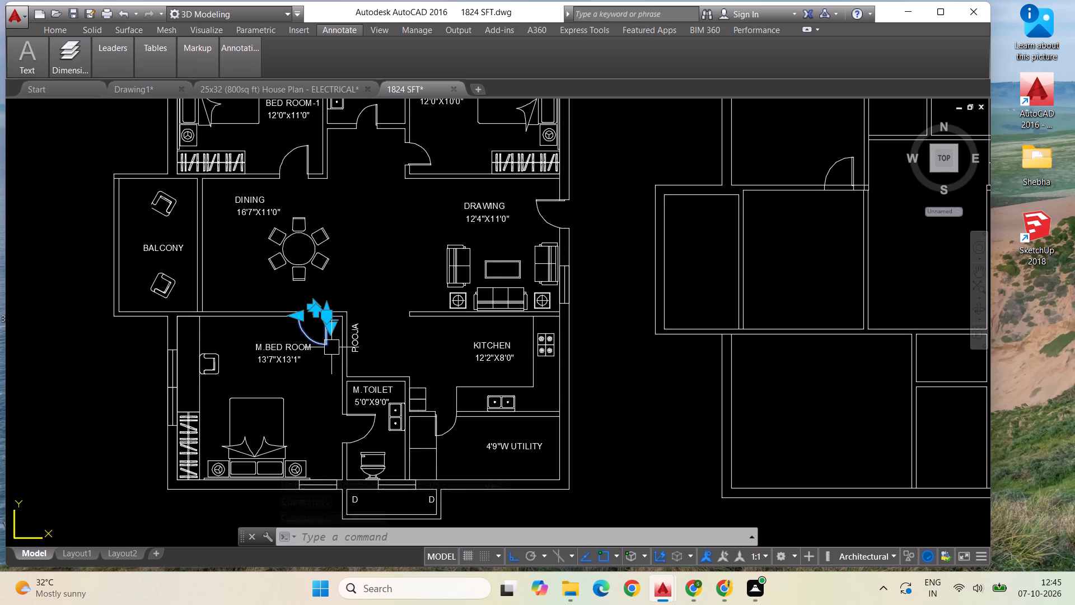
right_click(331, 347)
click(386, 355)
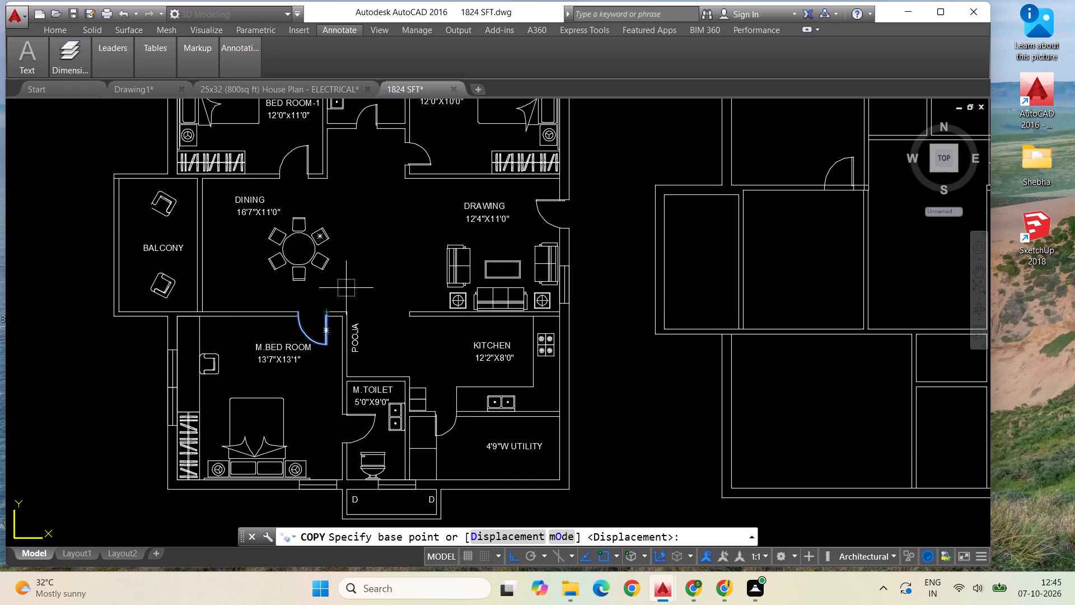
click(326, 317)
scroll(322, 317, down, 1)
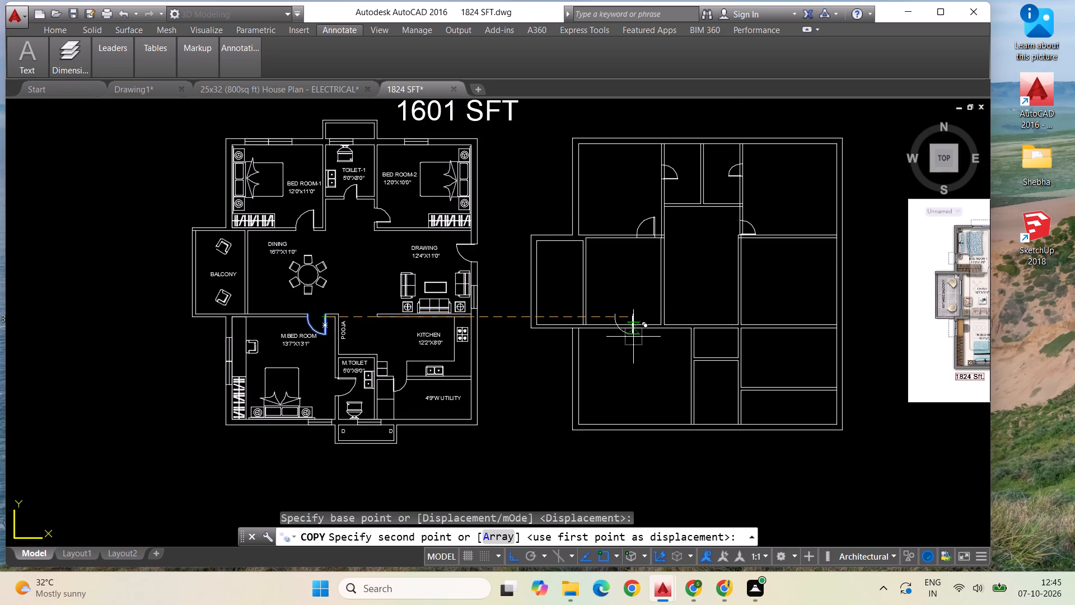
key(F8)
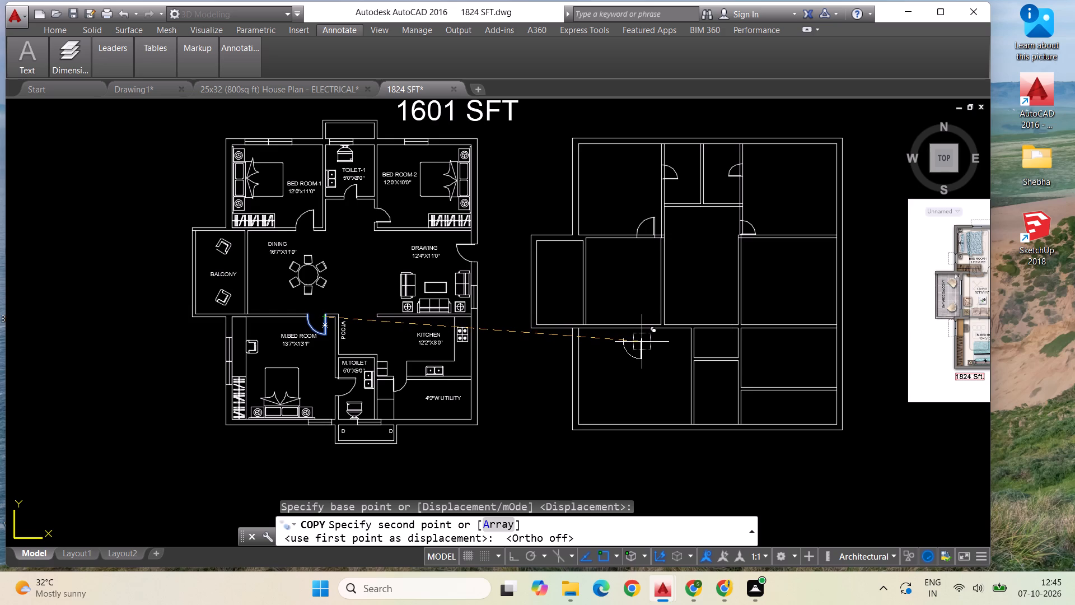
scroll(650, 341, up, 2)
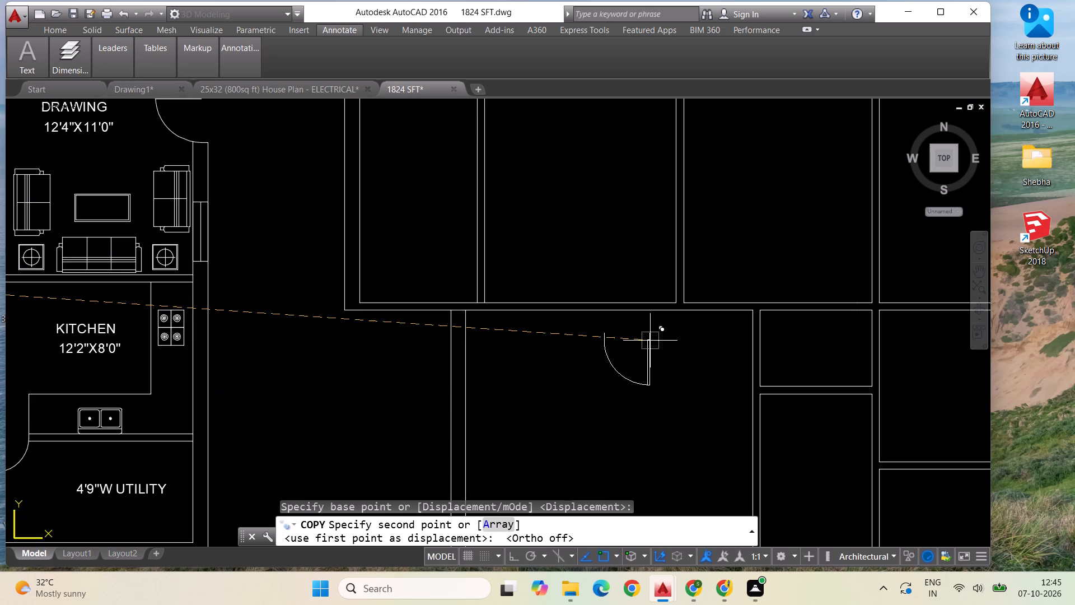
scroll(658, 312, up, 1)
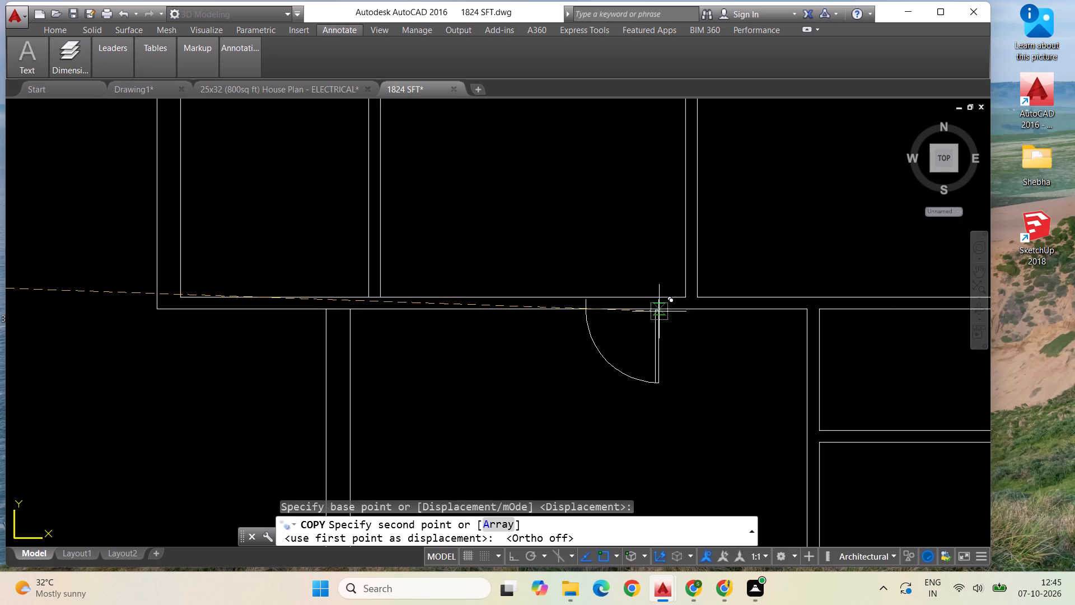
click(663, 309)
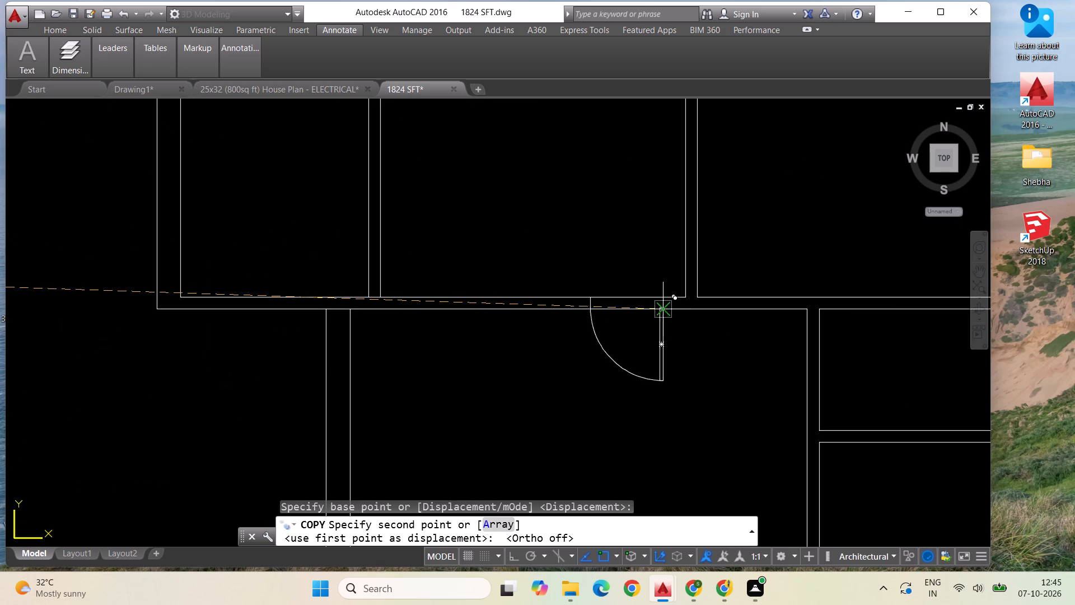
key(Escape)
Move the copied master bedroom door slightly along its wall, away from the adjacent small rooms.
scroll(577, 338, down, 3)
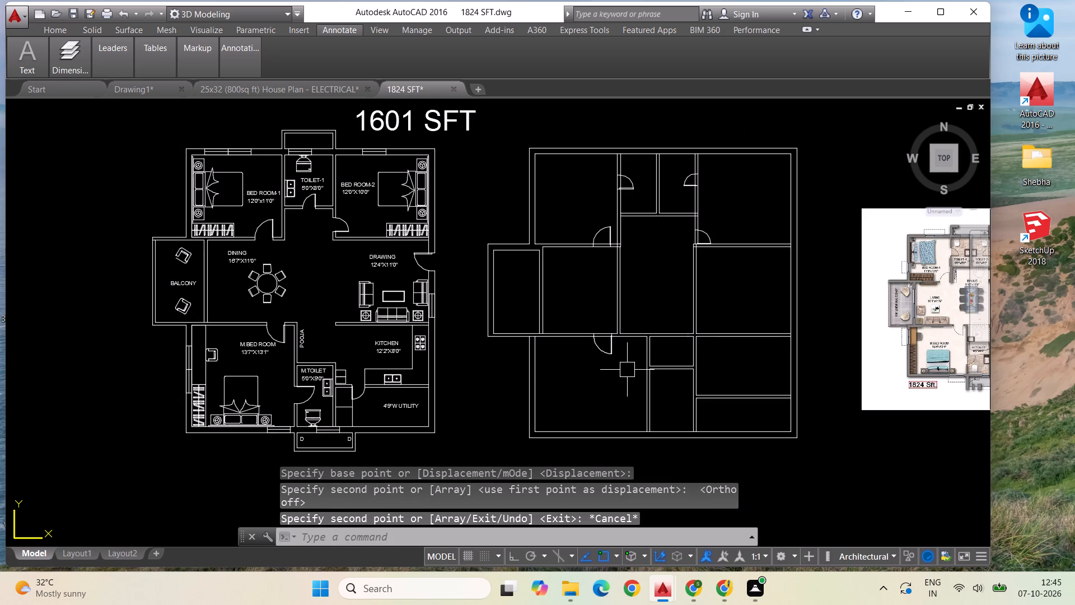
scroll(627, 370, up, 1)
click(608, 346)
right_click(610, 369)
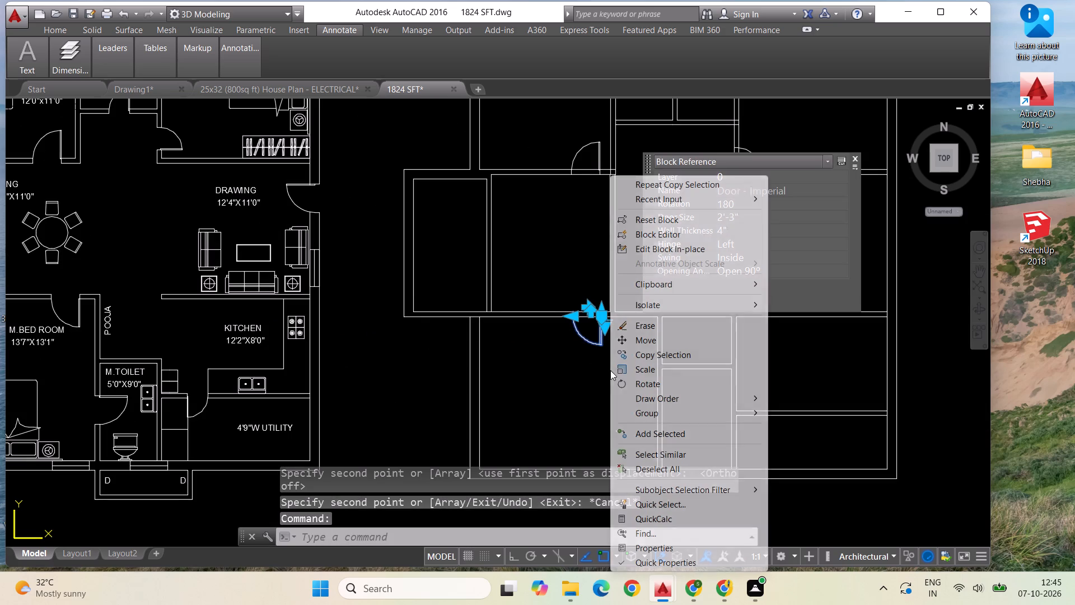
click(647, 337)
scroll(621, 310, up, 2)
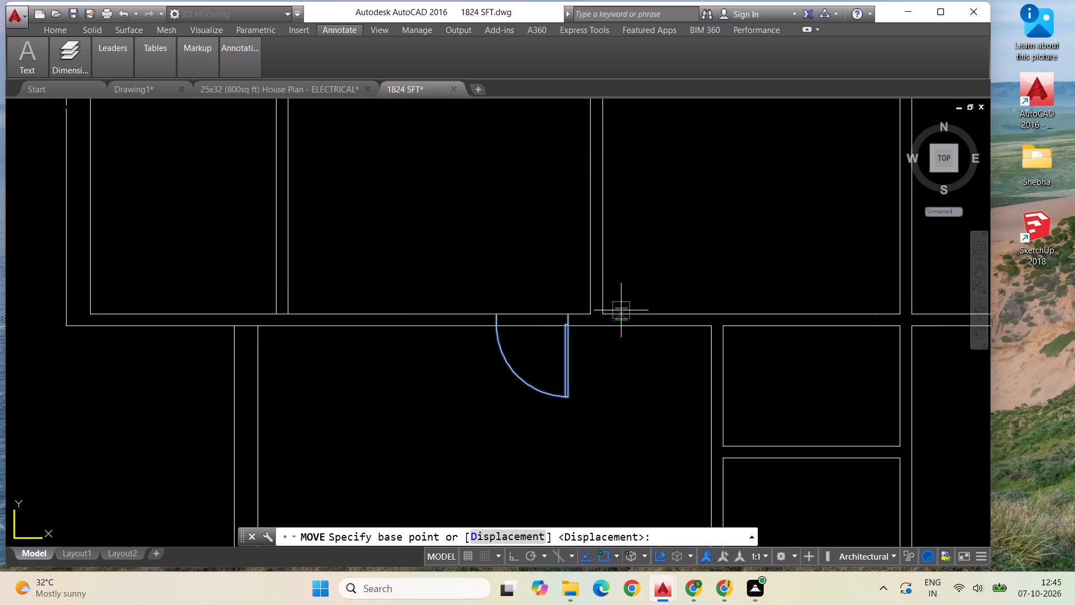
scroll(580, 325, up, 2)
click(548, 303)
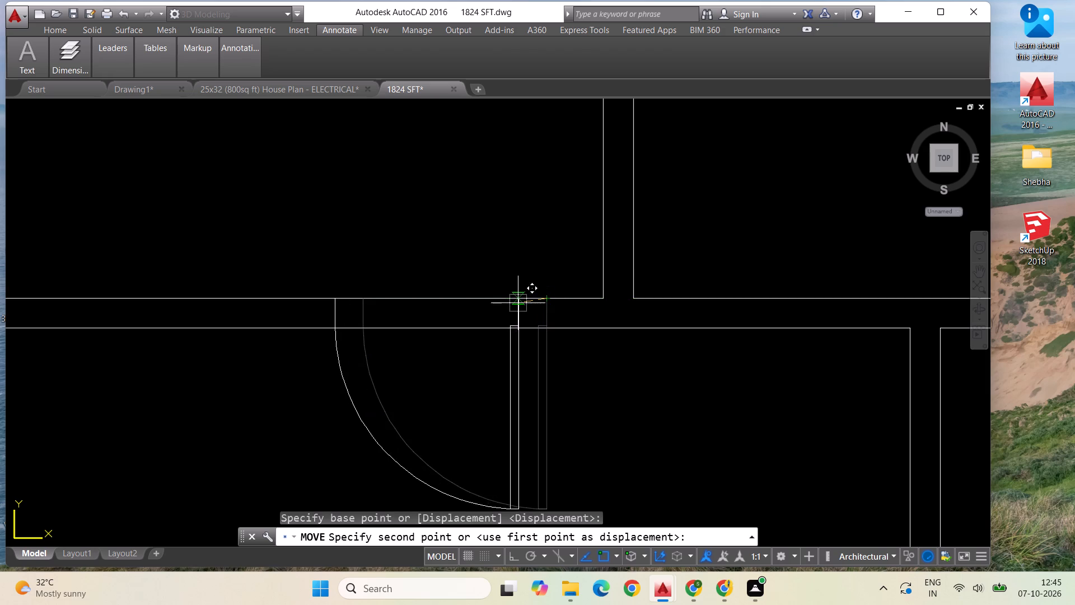
click(518, 303)
key(Escape)
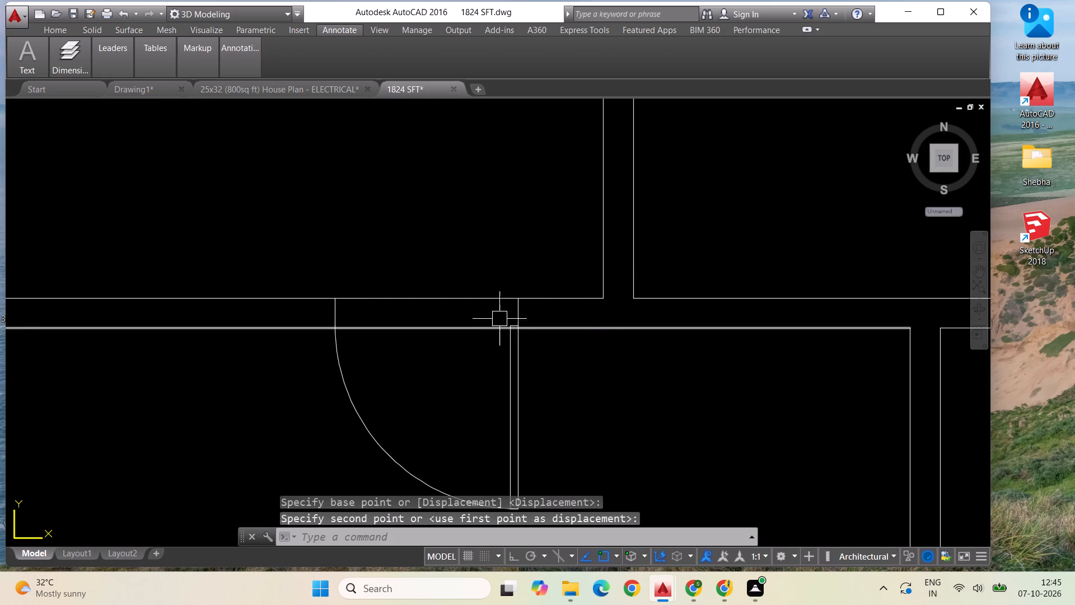
Save the drawing, then save it again as 1824 SFT.dwg in the 6TH folder, replacing the existing file.
scroll(497, 294, down, 3)
scroll(545, 310, down, 2)
key(ctrl+s)
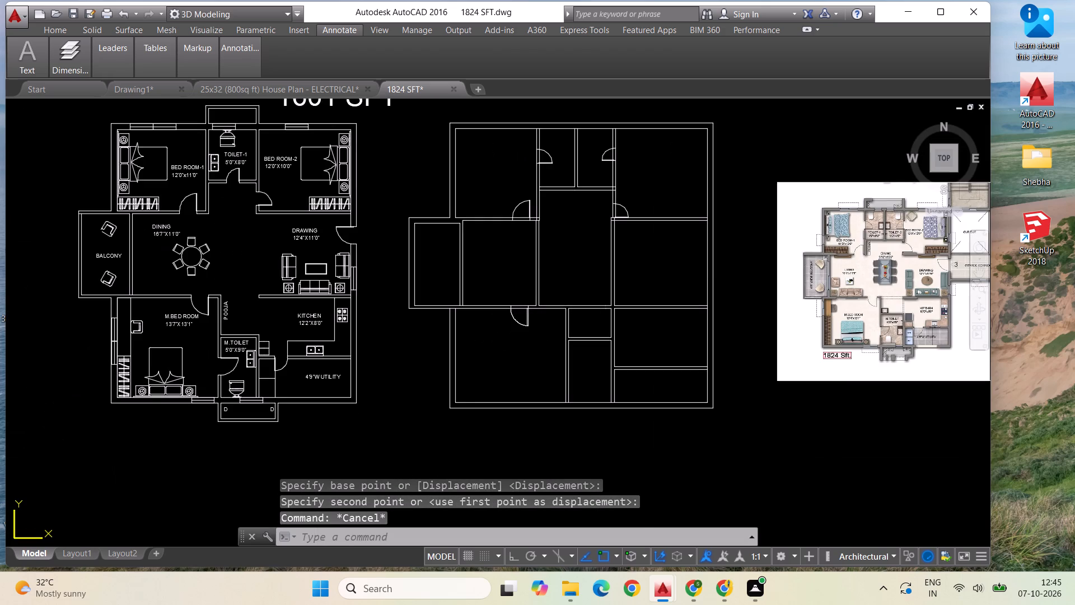
click(19, 25)
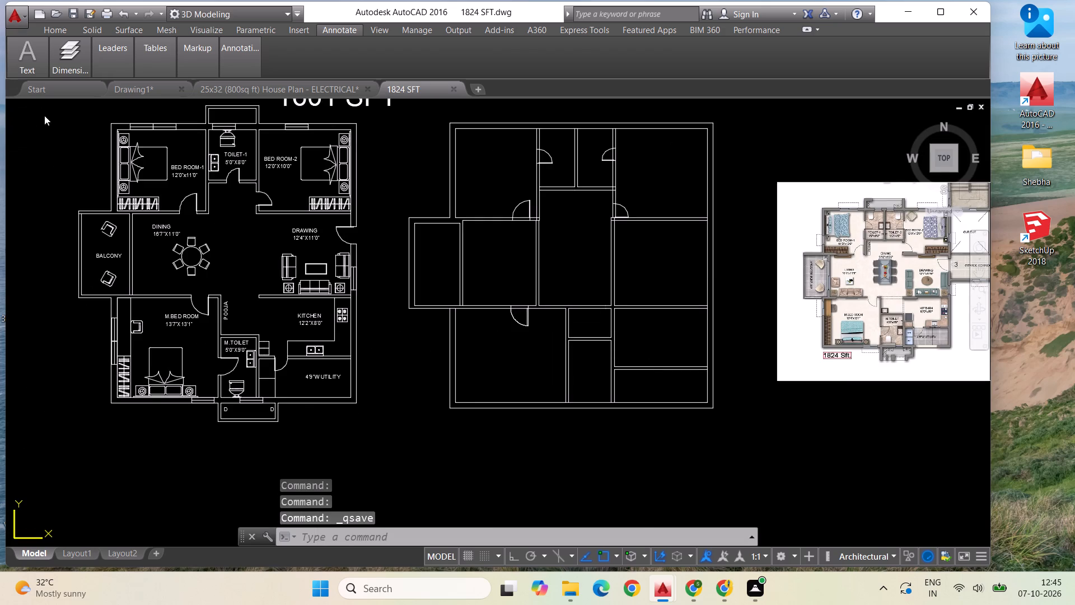
click(51, 191)
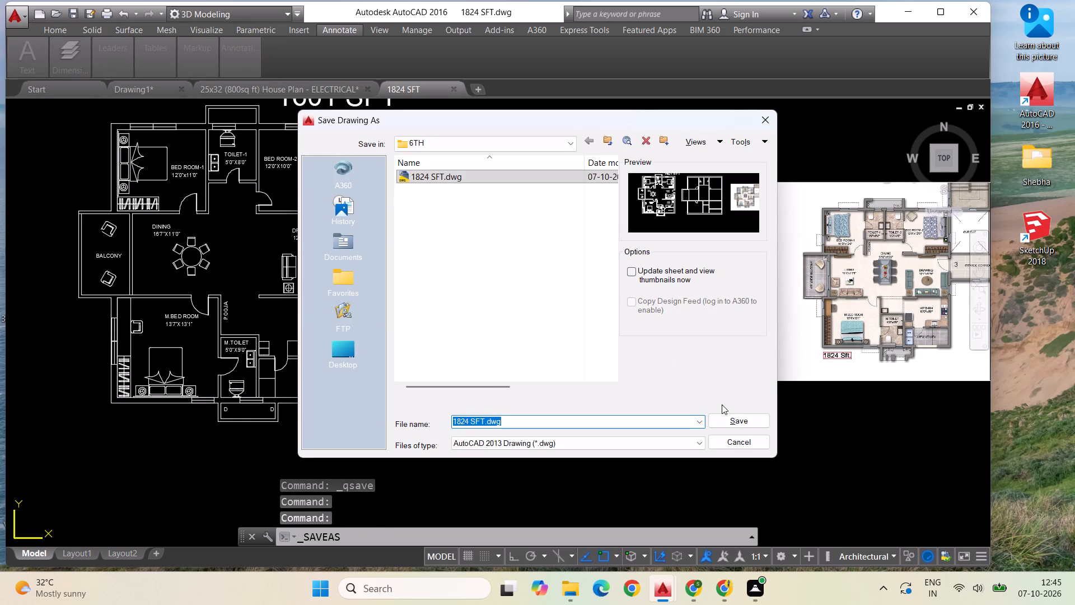
click(730, 415)
click(517, 329)
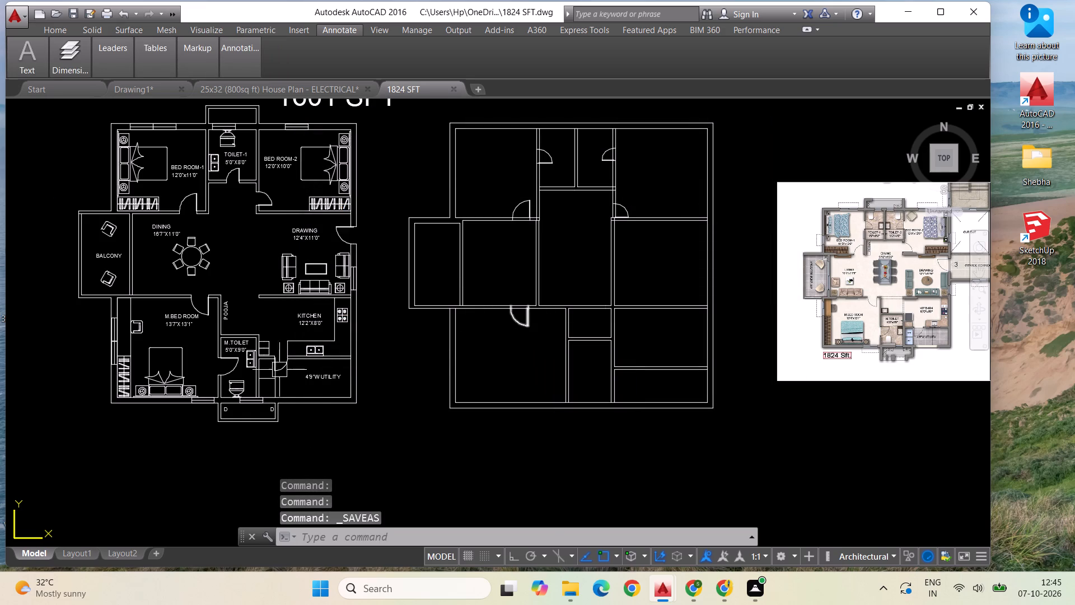
Copy the M.TOILET door from the 1601 SFT plan onto the 1824 plan's wall between the lower-left bedroom and the adjacent toilet.
click(235, 370)
right_click(235, 370)
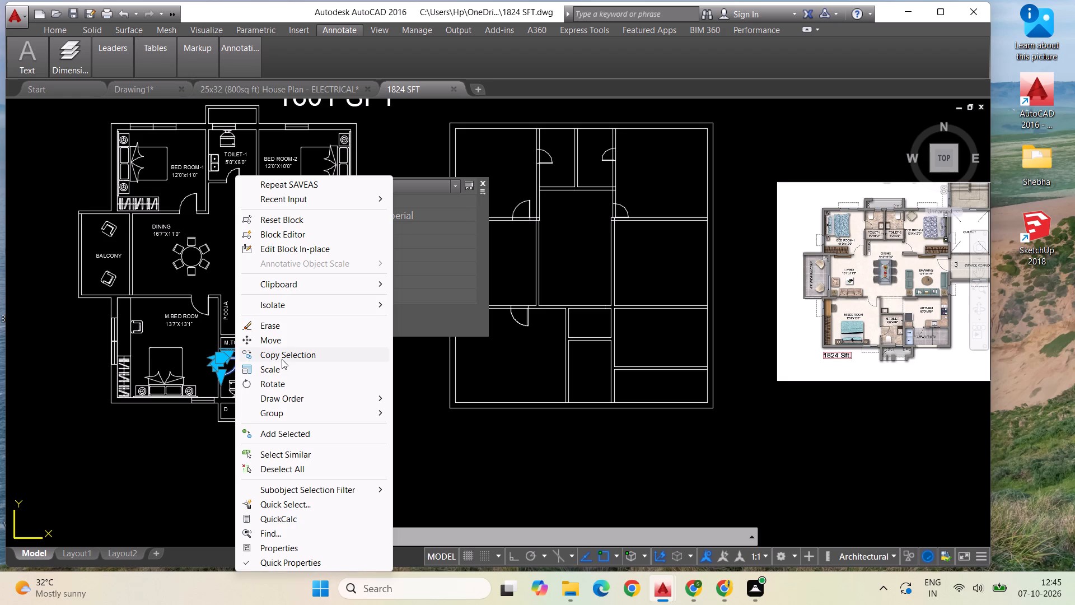
click(282, 359)
click(216, 359)
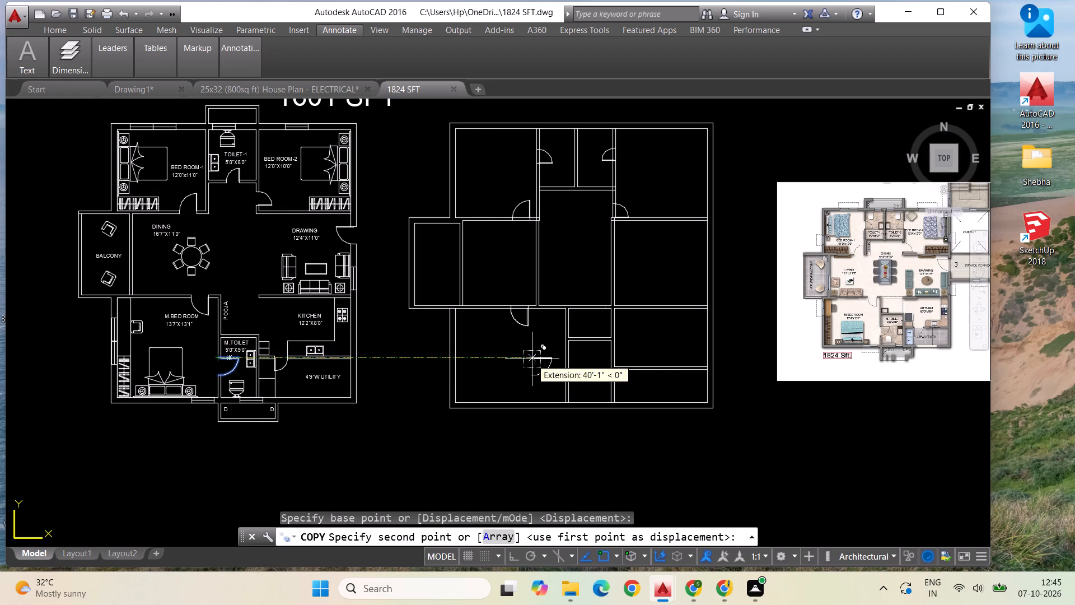
scroll(575, 364, up, 2)
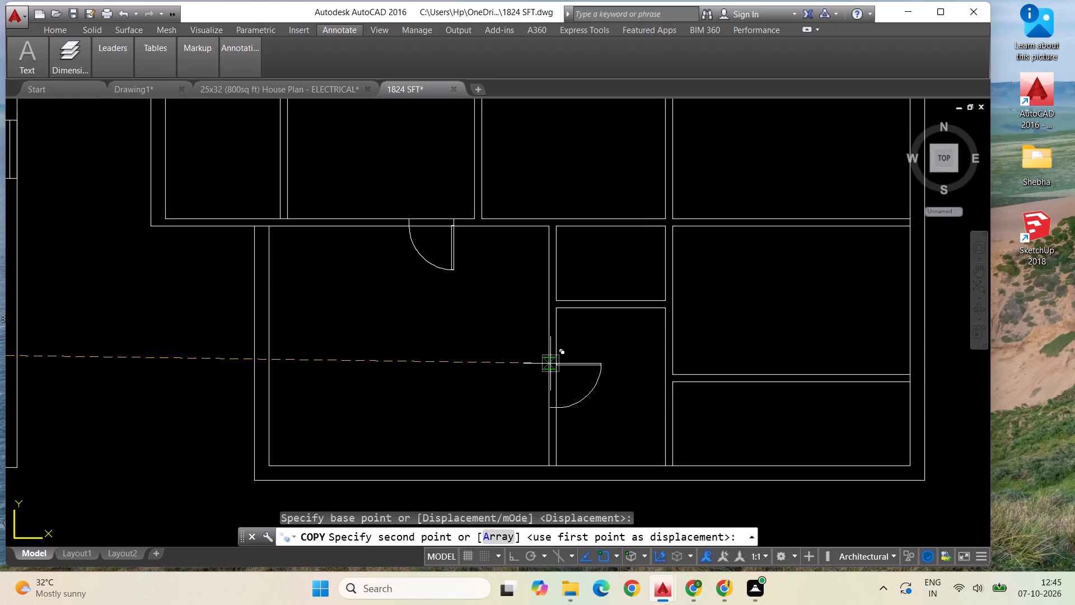
click(550, 364)
key(Escape)
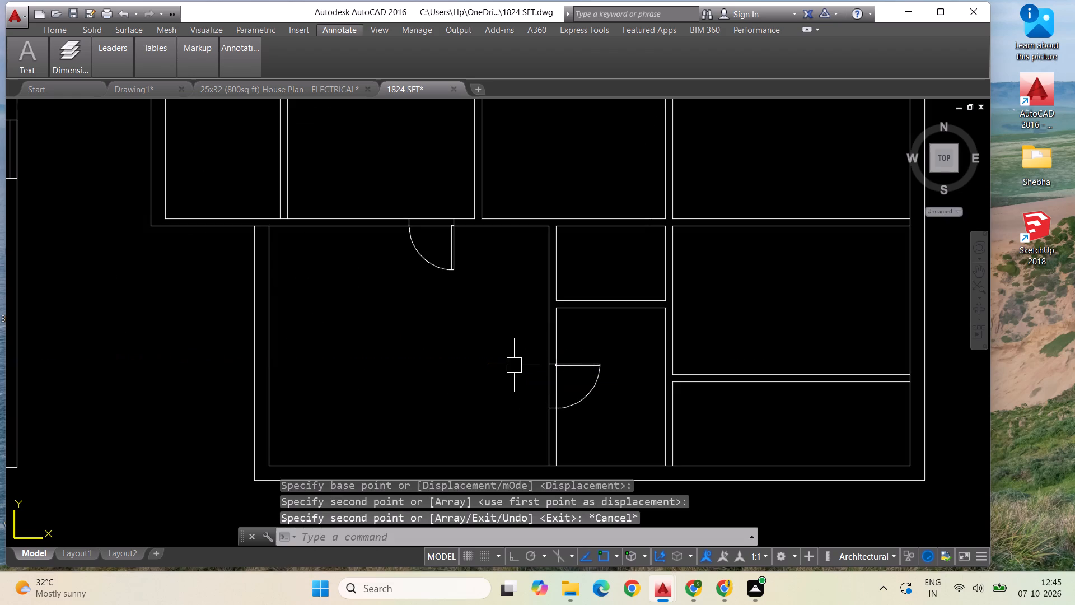
Copy the utility door from the 1601 SFT plan onto the 1824 plan's wall between the kitchen and utility, near its left end.
scroll(464, 342, down, 2)
scroll(579, 356, down, 2)
scroll(423, 361, up, 2)
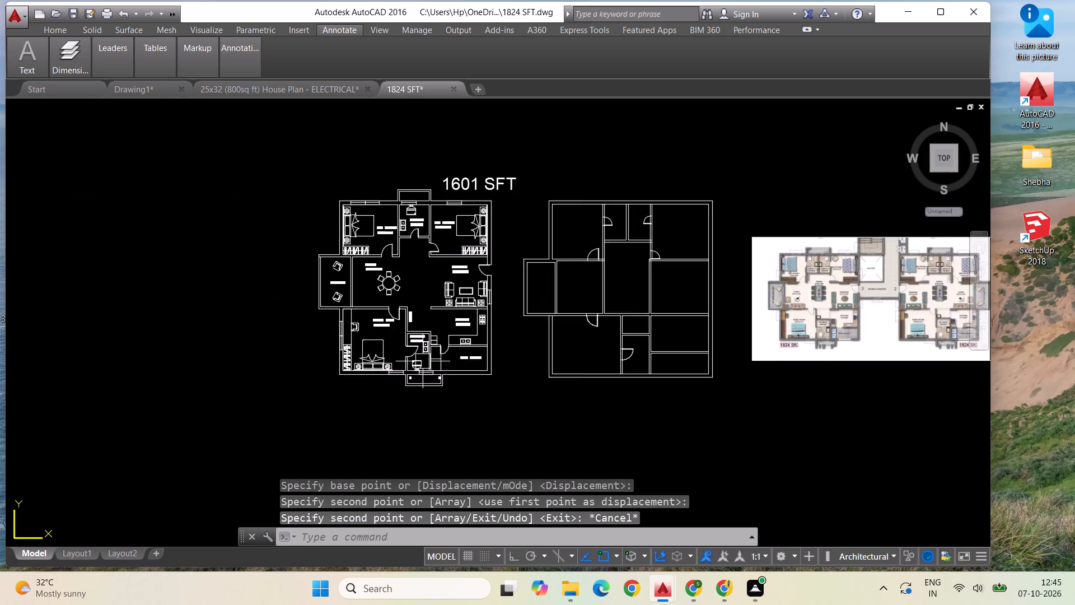
scroll(261, 361, down, 1)
scroll(431, 345, up, 1)
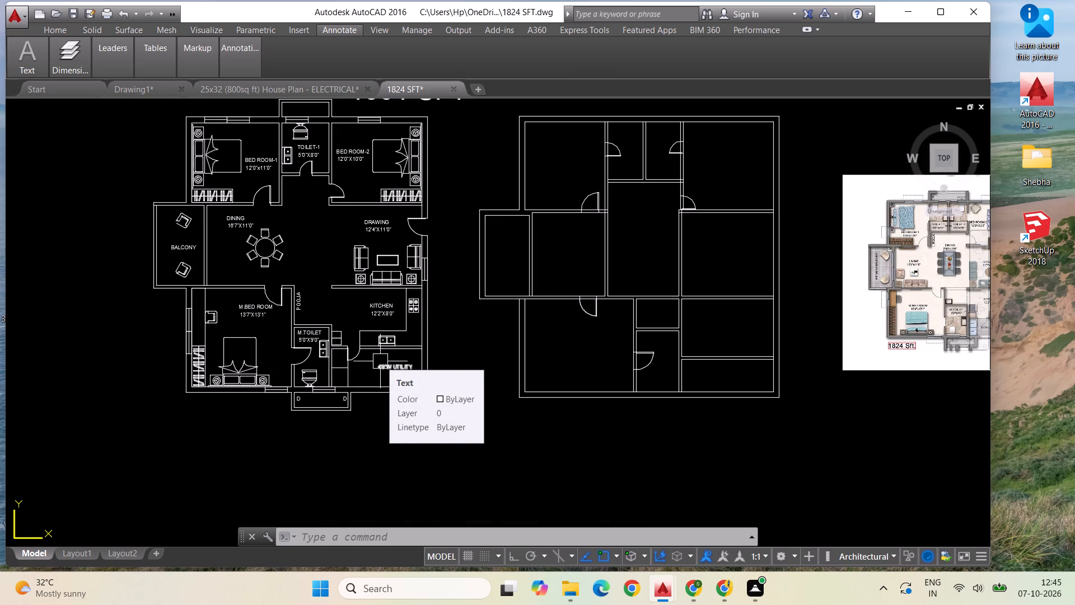
scroll(374, 365, up, 2)
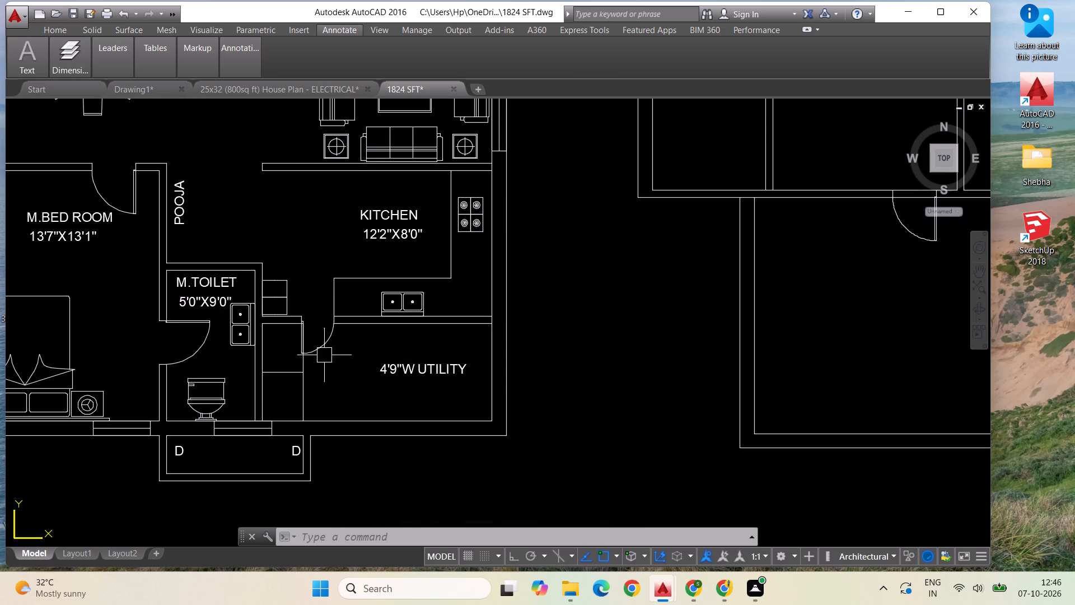
click(324, 355)
right_click(324, 355)
click(368, 356)
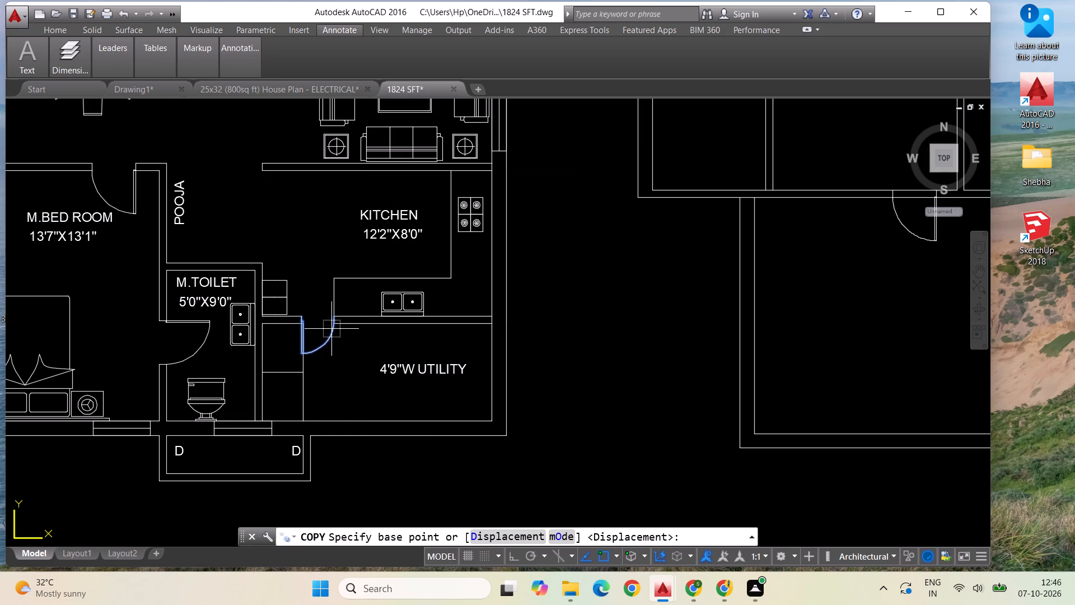
click(302, 317)
scroll(251, 339, down, 2)
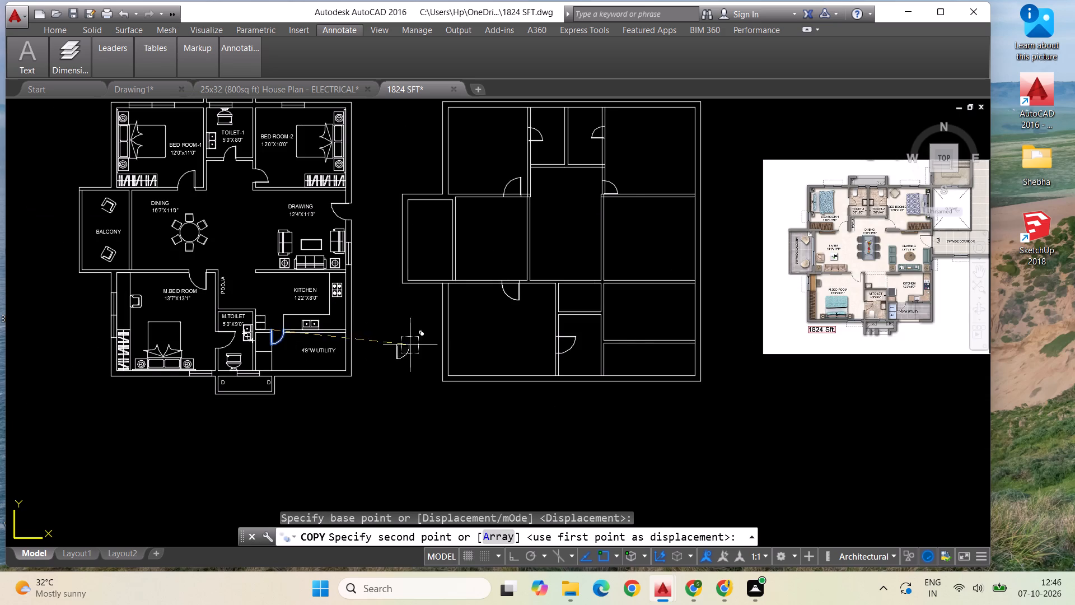
scroll(625, 348, up, 1)
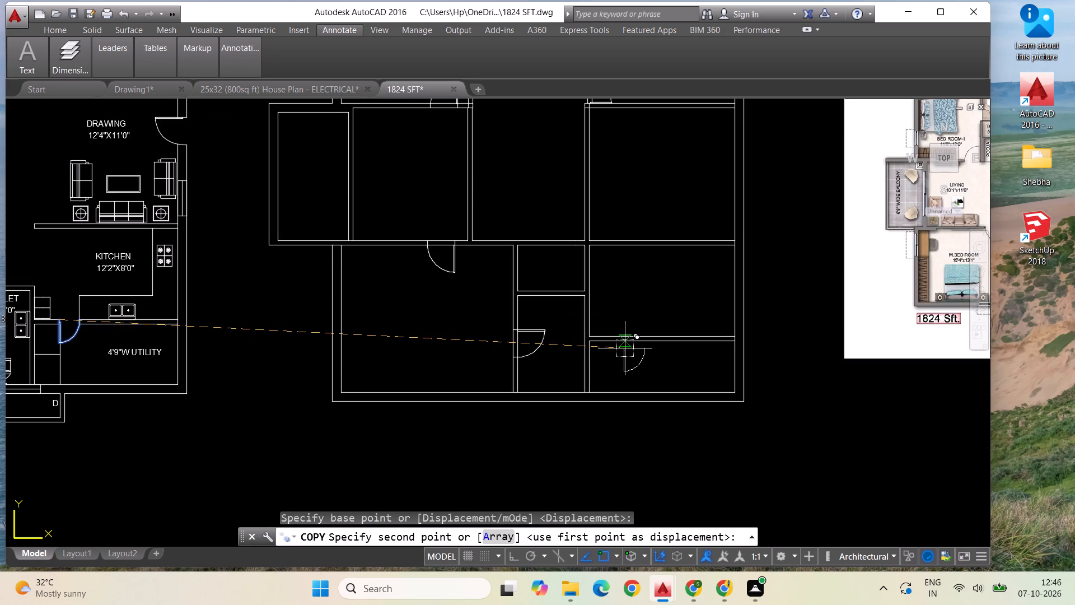
scroll(625, 347, up, 2)
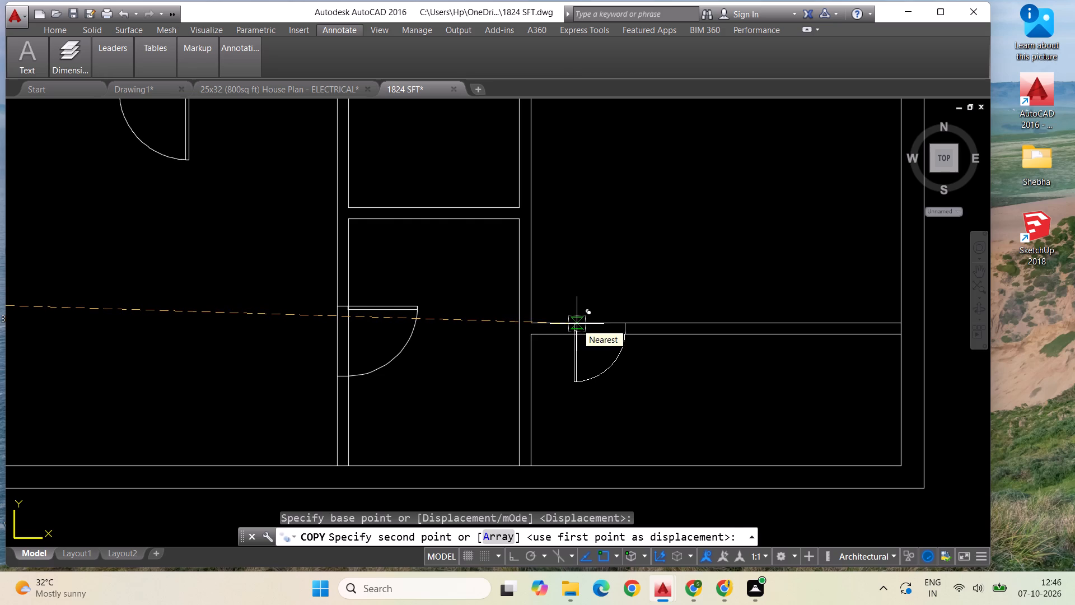
click(577, 324)
key(Escape)
Copy the DRAWING room entrance door from the 1601 SFT plan onto the 1824 drawing room's right outer wall, near its upper corner.
scroll(657, 296, down, 2)
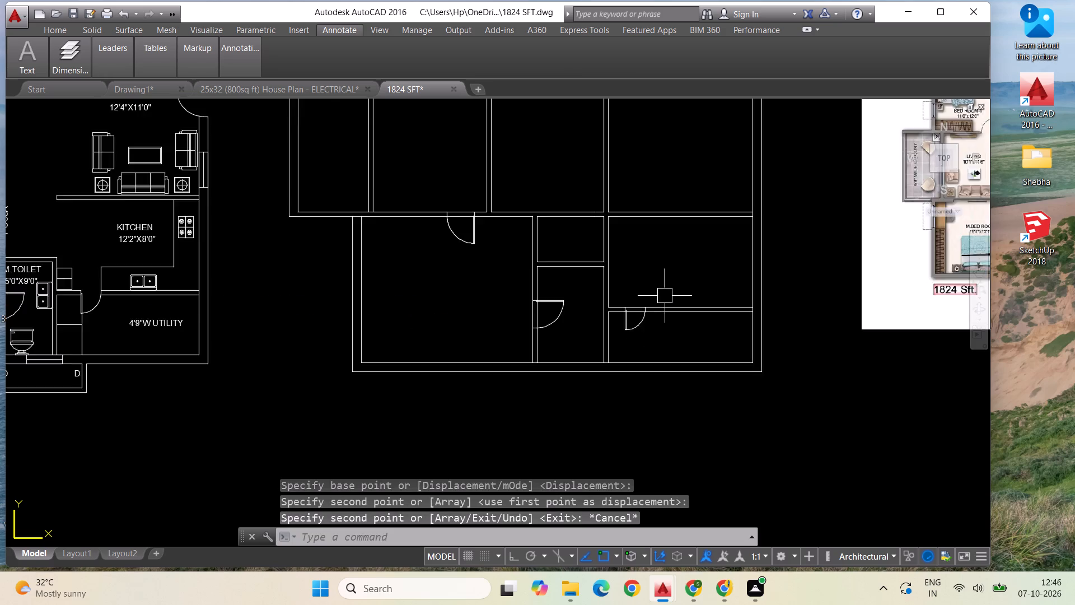
scroll(666, 296, down, 2)
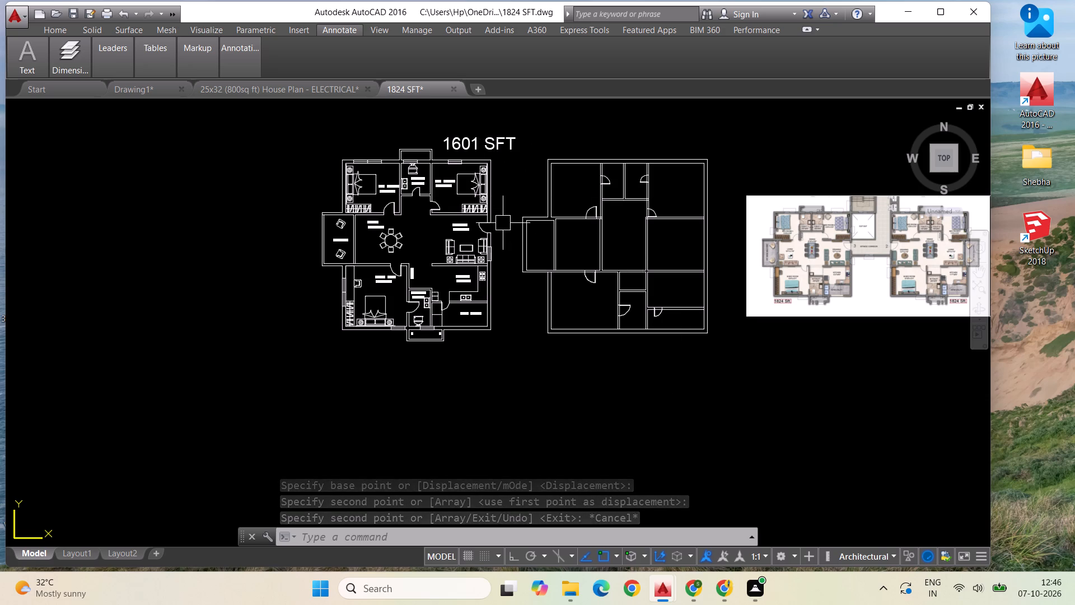
scroll(506, 238, up, 2)
click(452, 199)
right_click(452, 199)
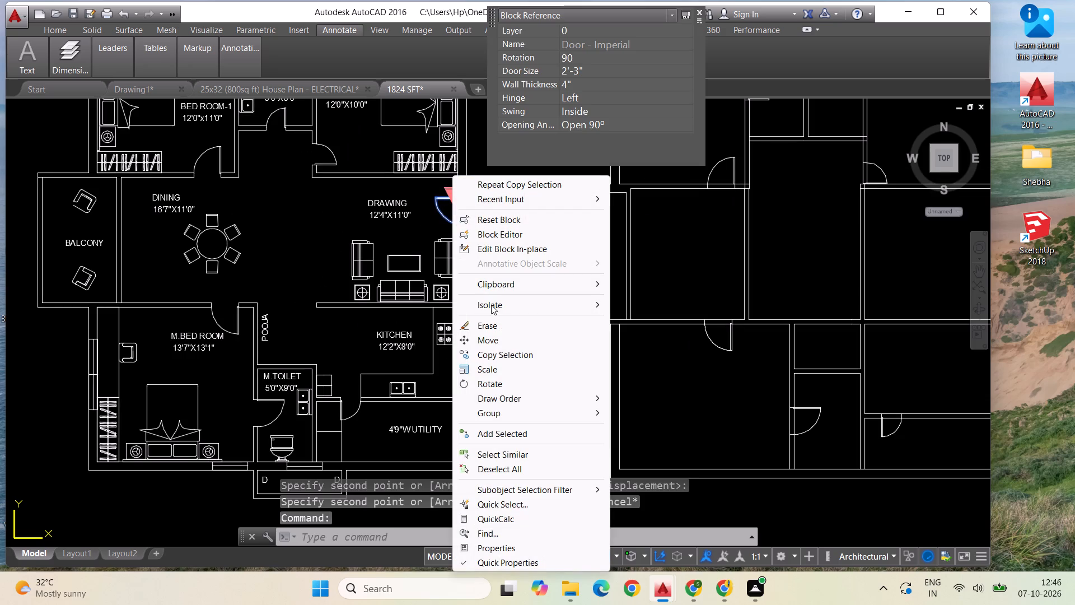
click(507, 355)
click(468, 199)
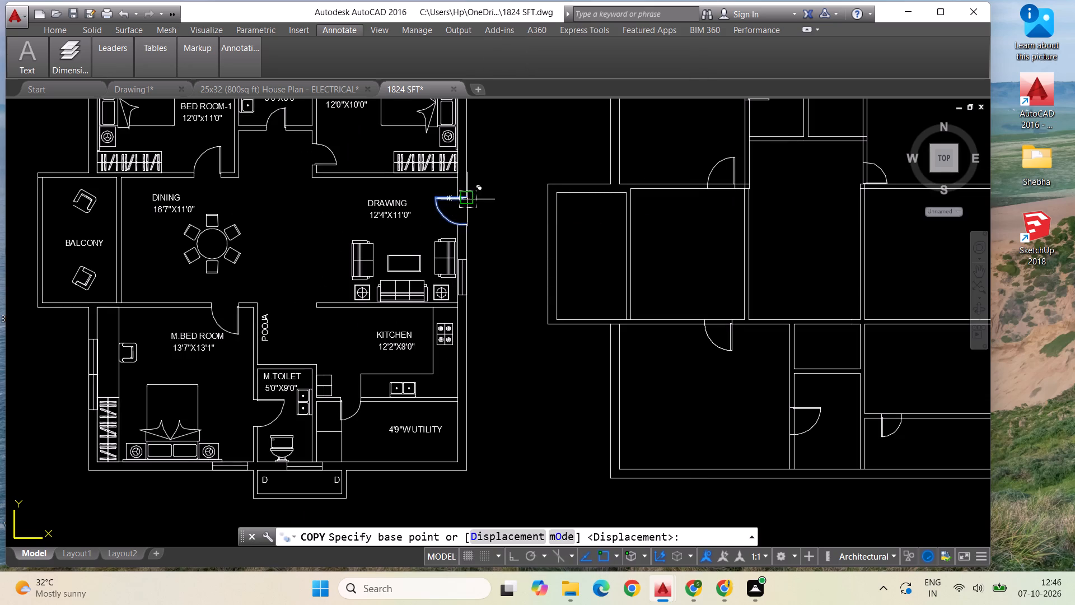
scroll(266, 250, down, 2)
scroll(543, 241, up, 2)
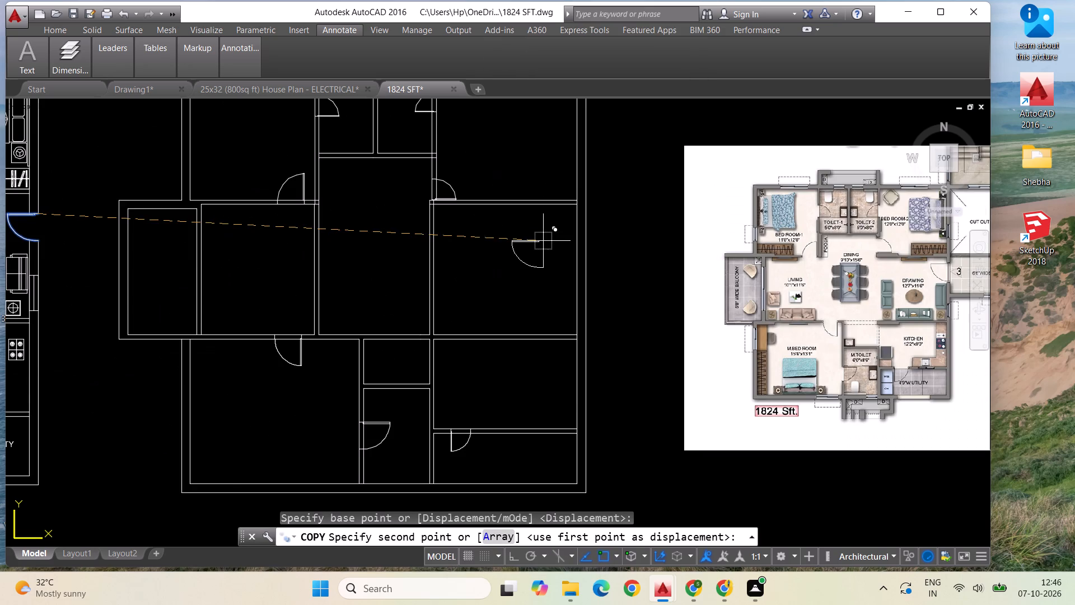
scroll(578, 221, up, 1)
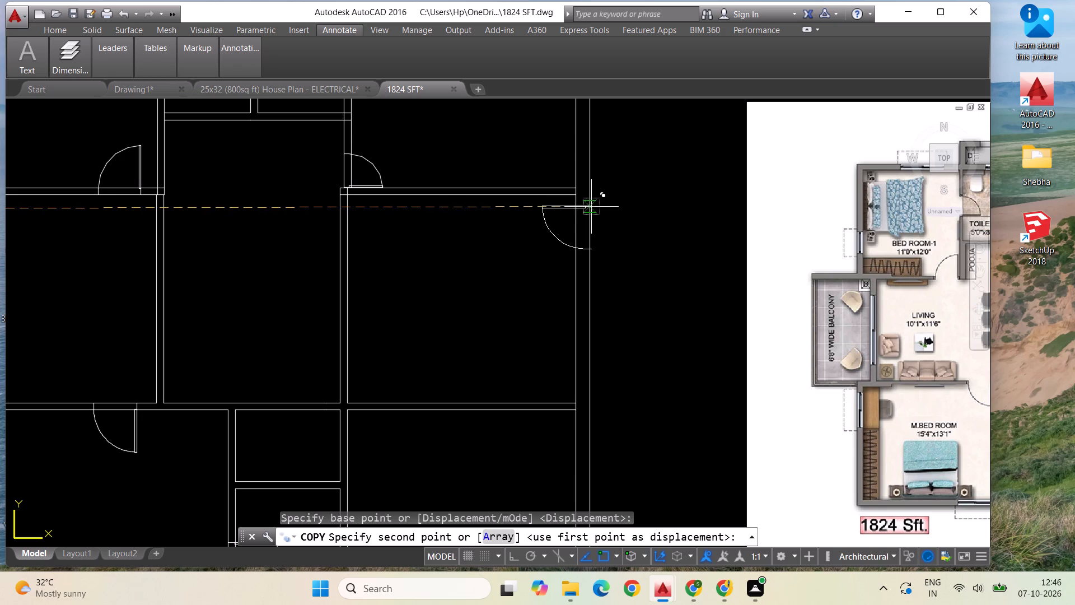
click(589, 209)
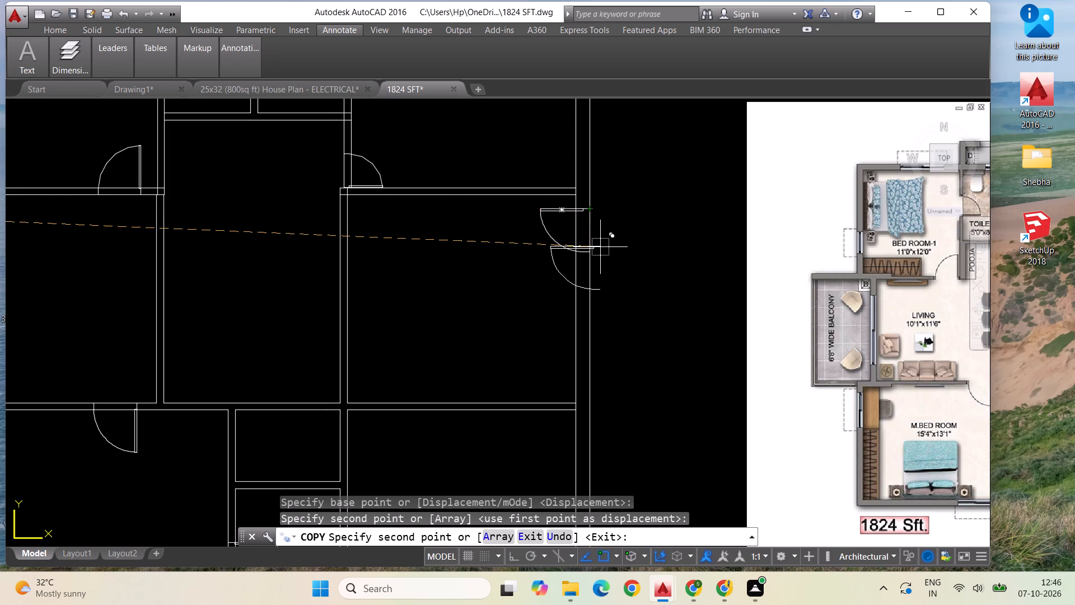
key(Escape)
Copy the BED ROOM-2 bed with side tables from the 1601 SFT plan against the right wall of the 1824 plan's upper-right bedroom.
scroll(610, 266, down, 3)
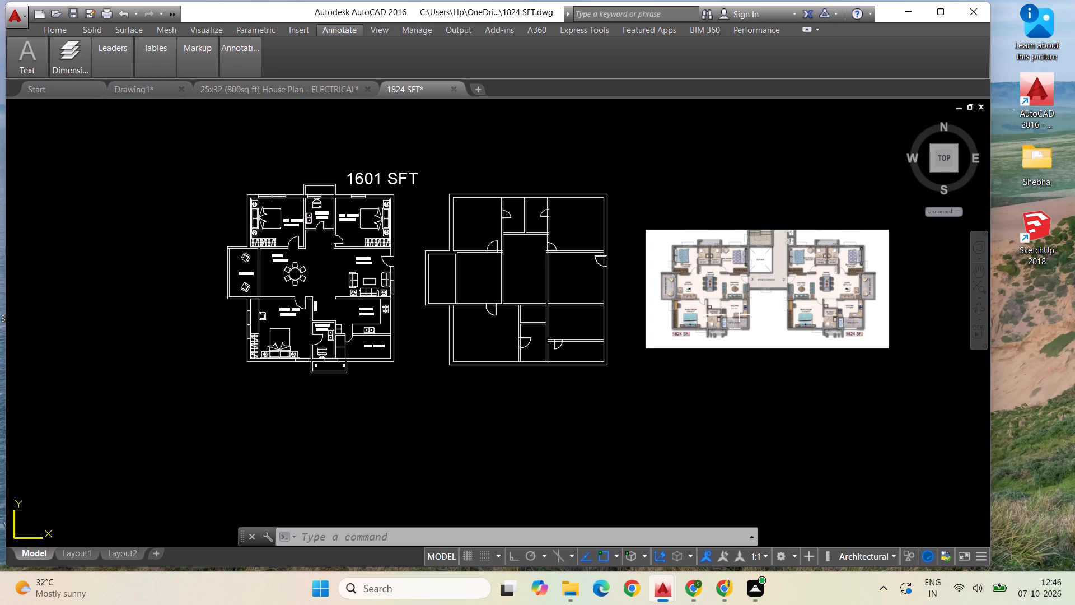
scroll(728, 319, up, 1)
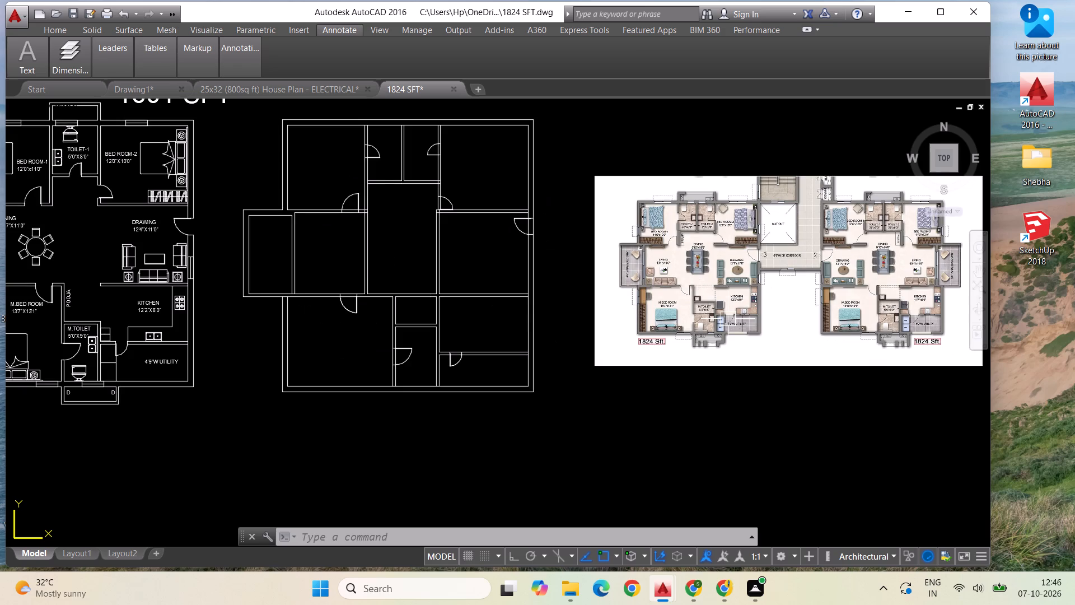
scroll(728, 319, down, 1)
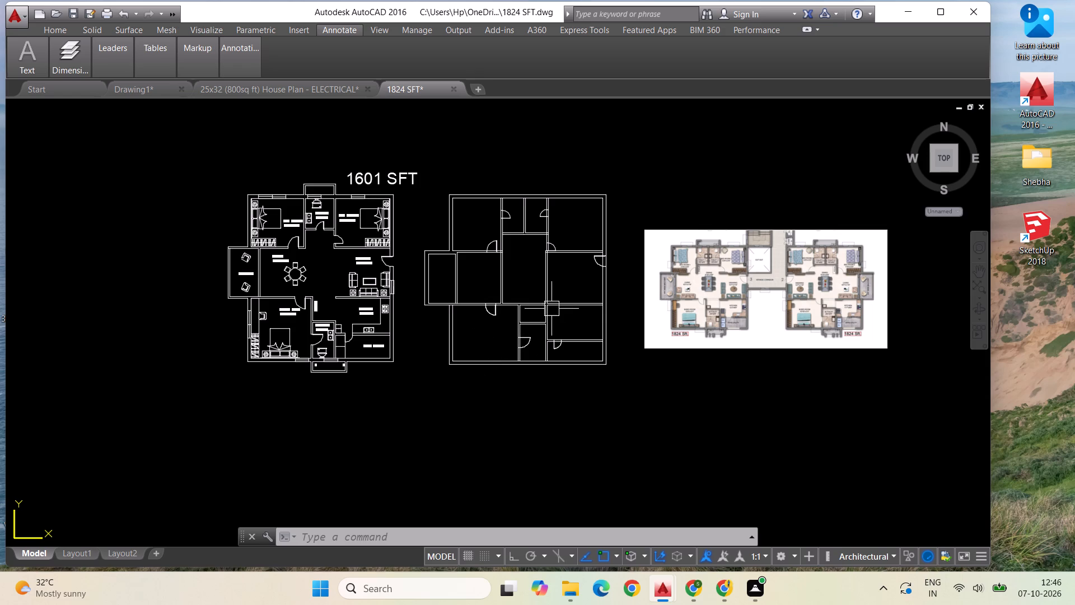
scroll(373, 233, up, 1)
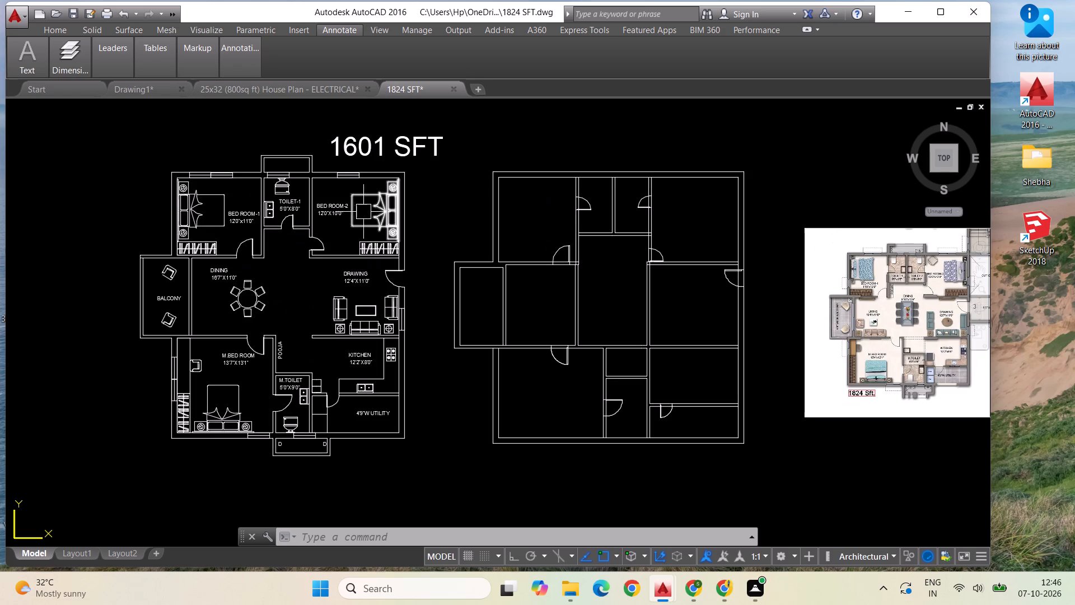
click(359, 200)
right_click(359, 200)
click(406, 337)
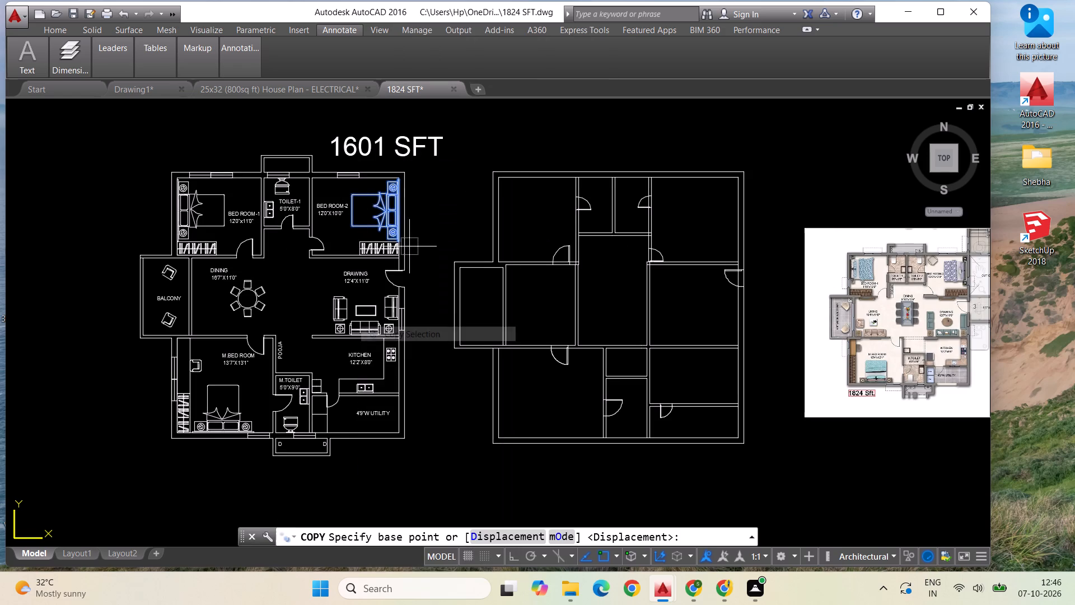
scroll(399, 201, up, 2)
click(391, 154)
scroll(330, 184, down, 1)
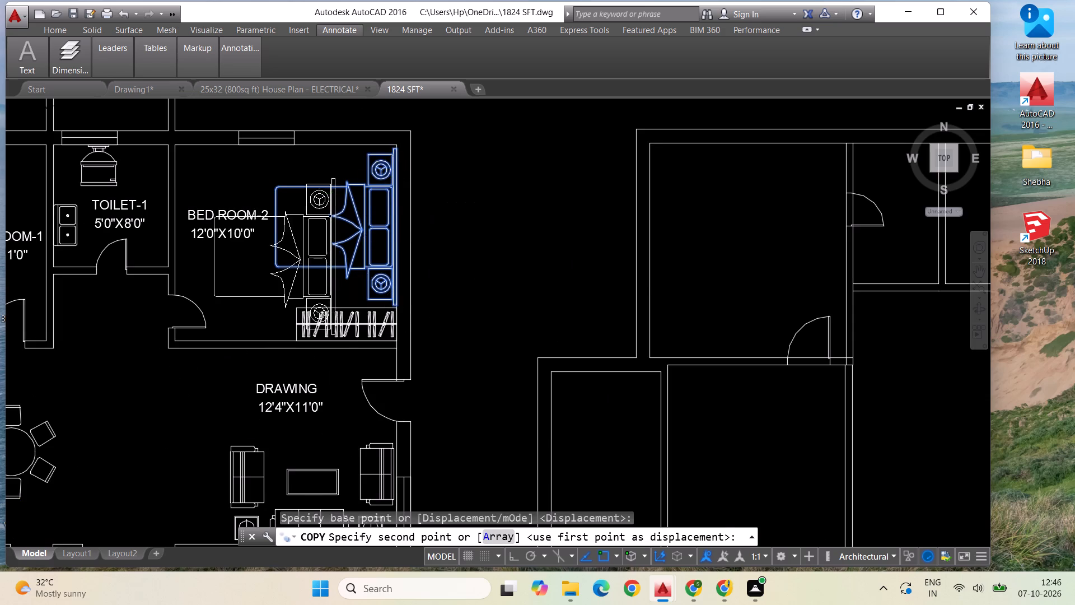
scroll(370, 190, down, 2)
scroll(559, 191, up, 2)
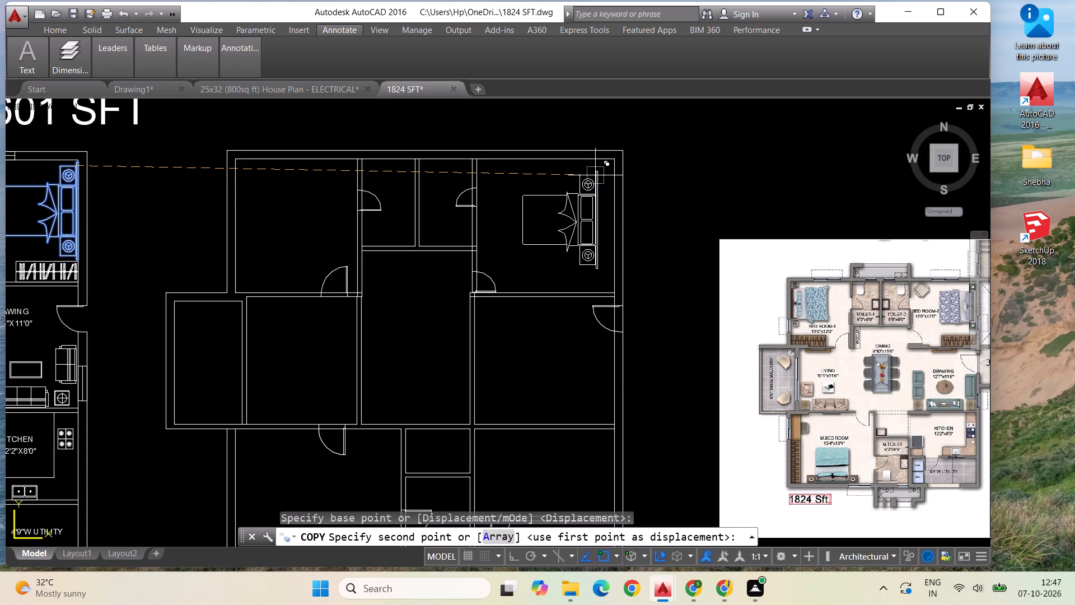
scroll(595, 175, up, 1)
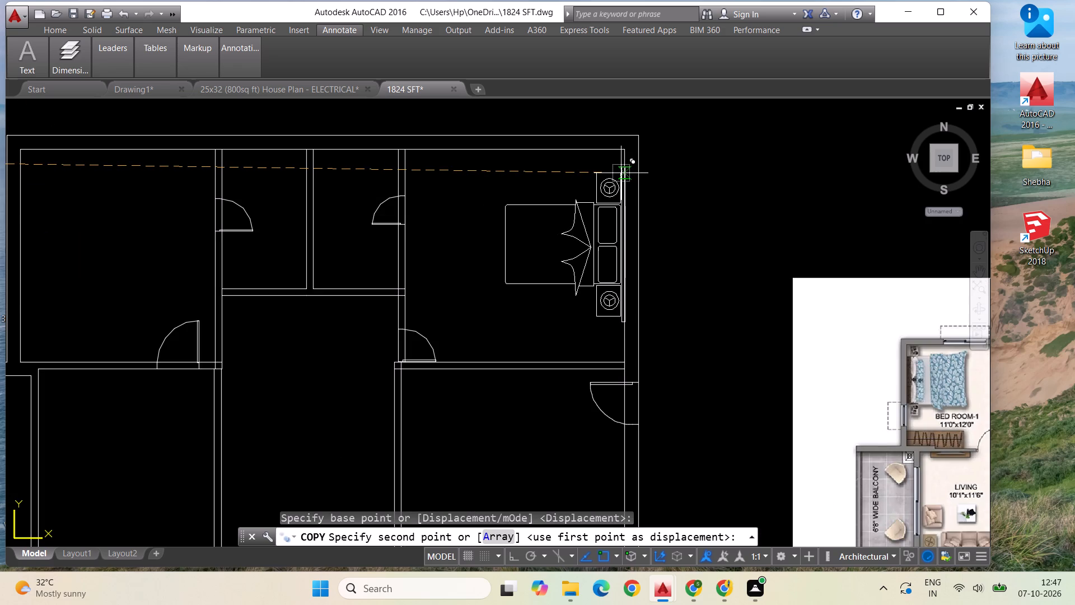
scroll(619, 173, up, 2)
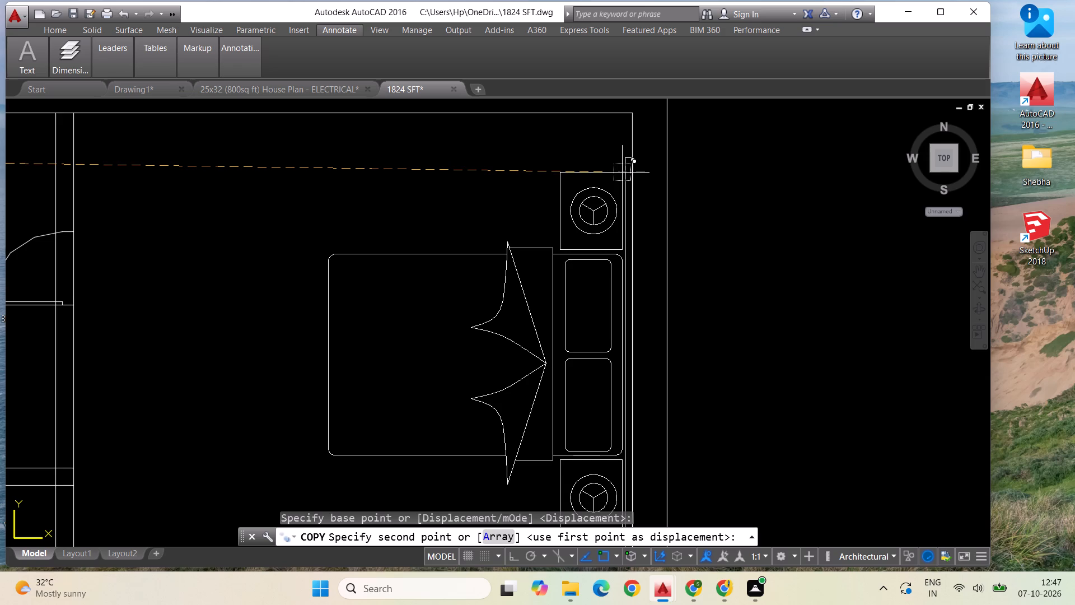
click(621, 155)
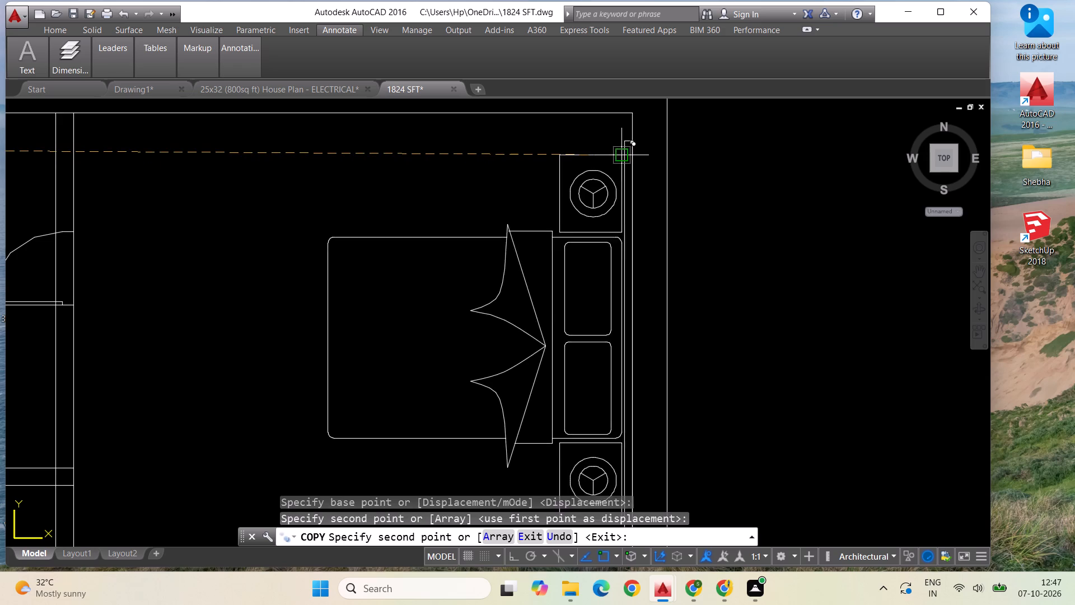
scroll(596, 156, down, 3)
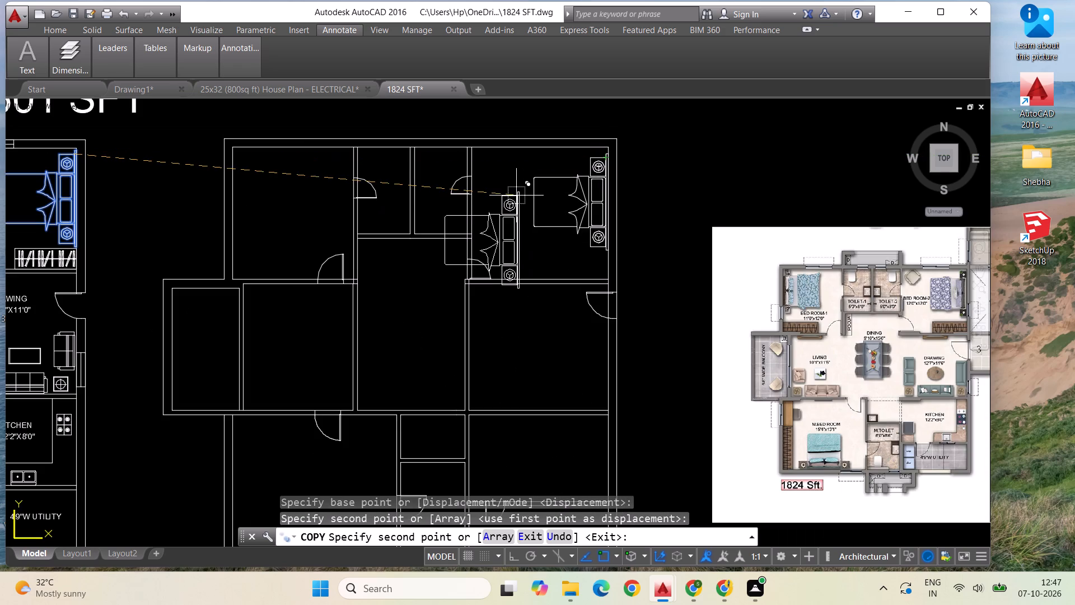
key(Escape)
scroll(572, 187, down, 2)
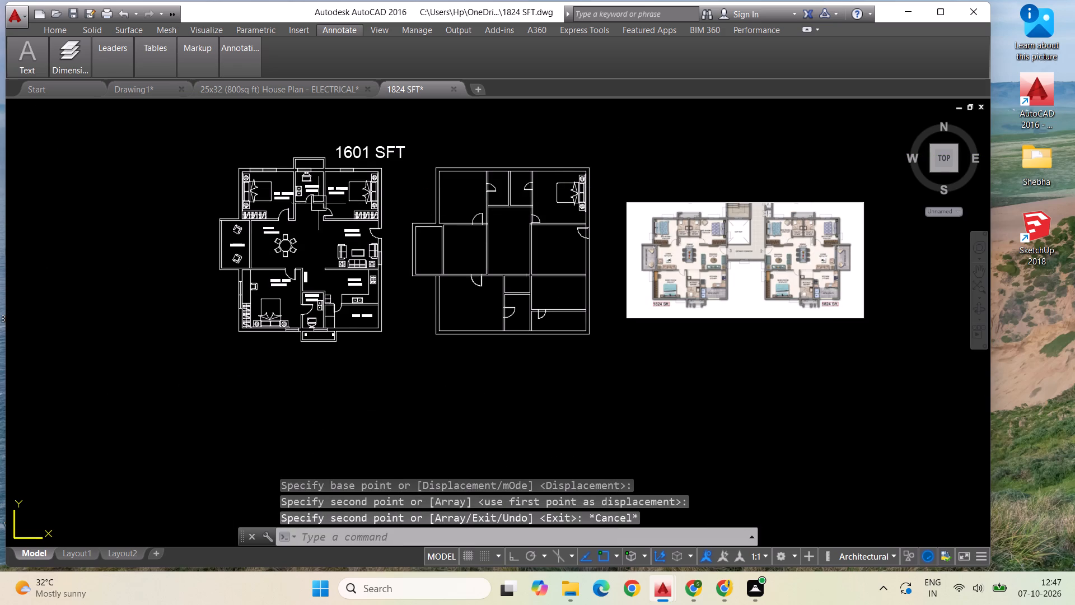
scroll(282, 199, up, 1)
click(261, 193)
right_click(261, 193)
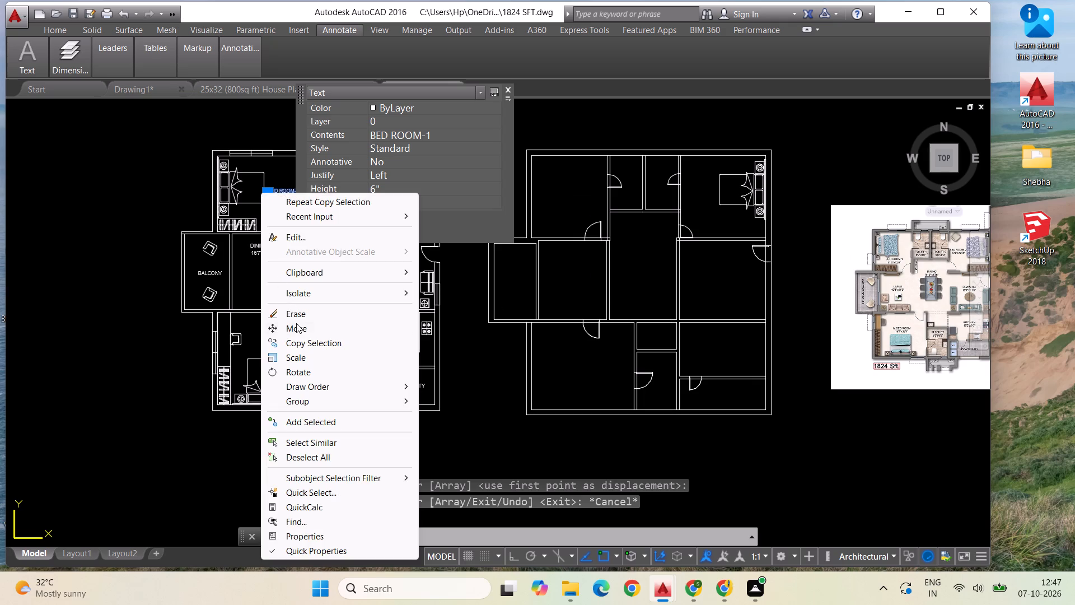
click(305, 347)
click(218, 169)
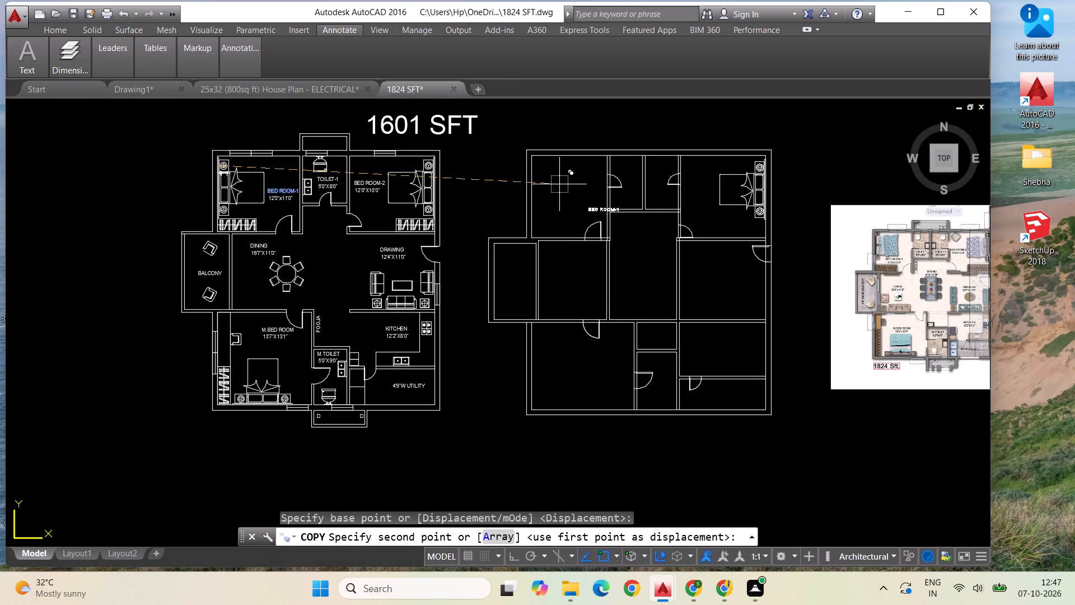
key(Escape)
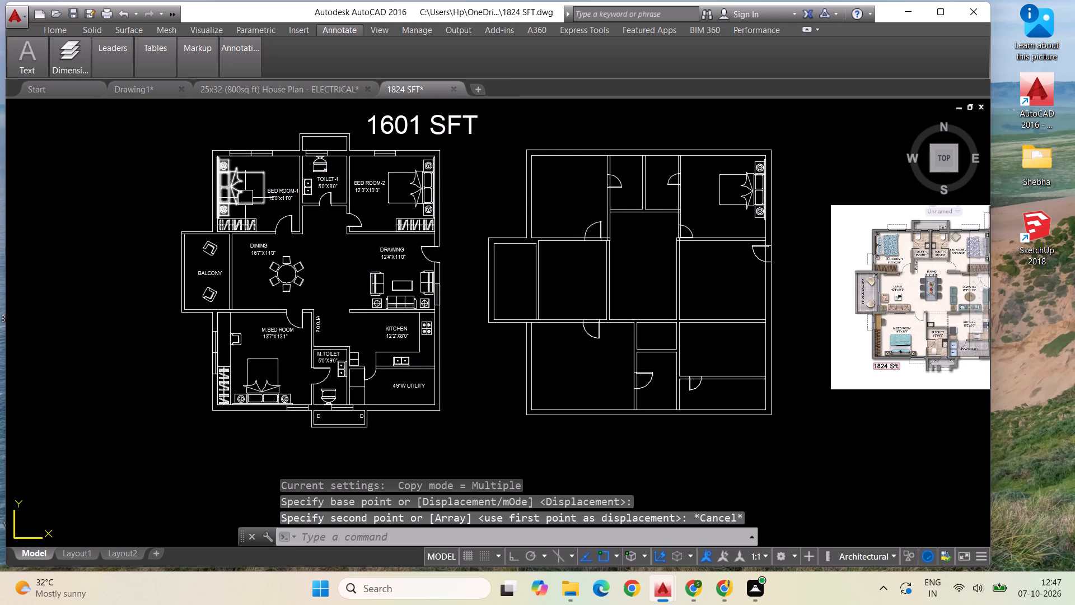
Copy the BED ROOM-1 bed with side tables from the 1601 SFT plan against the left wall of the 1824 plan's upper-left bedroom.
click(245, 198)
right_click(245, 198)
click(292, 332)
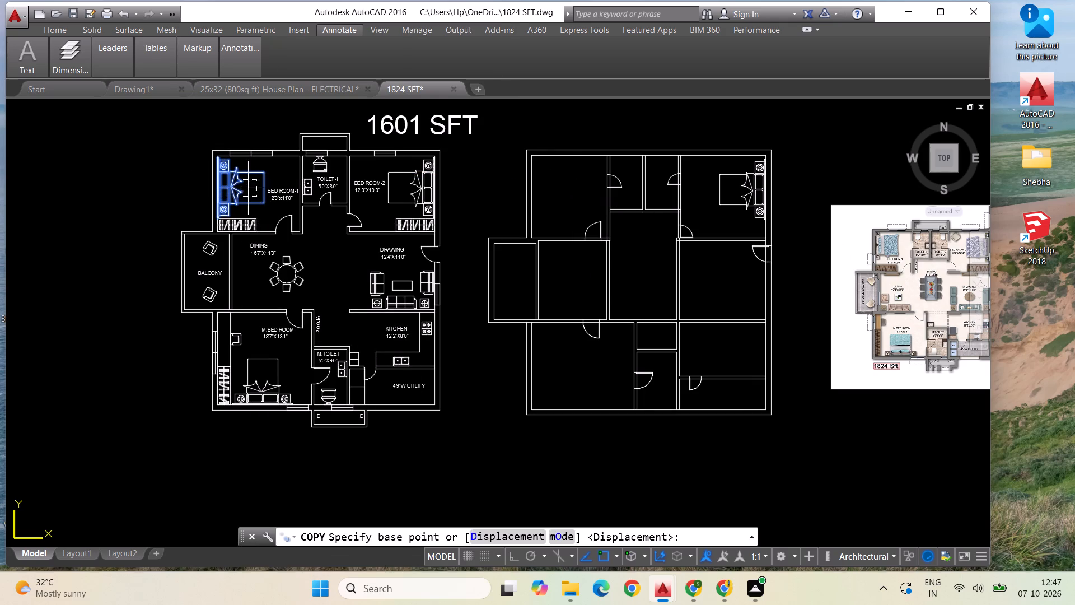
click(228, 183)
scroll(562, 184, up, 2)
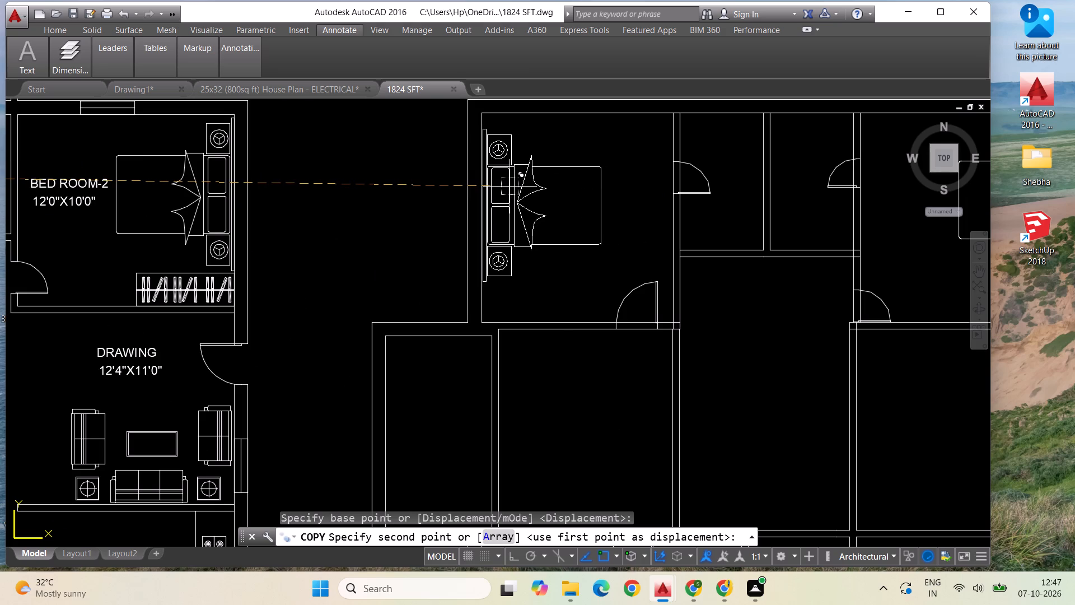
click(508, 183)
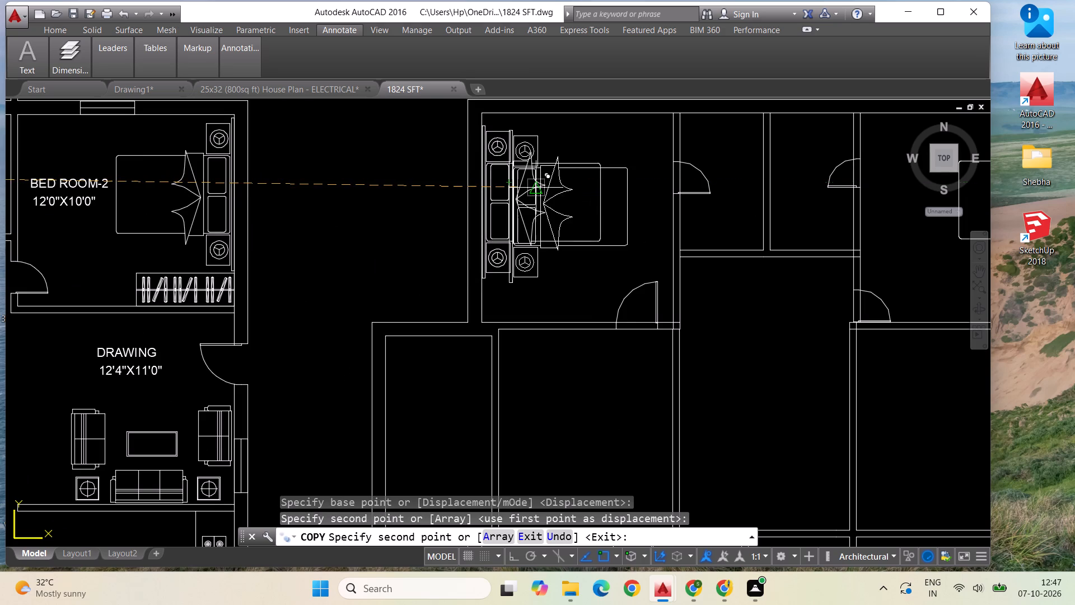
key(Escape)
scroll(431, 201, down, 2)
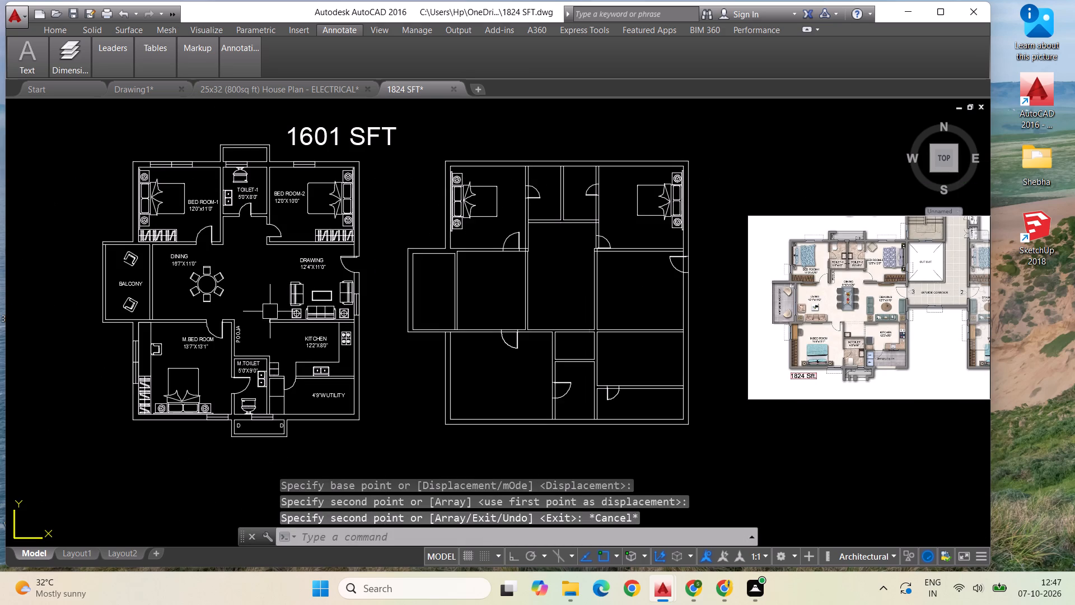
Copy the M.BED ROOM bed with side tables from the 1601 SFT plan against the lower wall of the 1824 plan's lower-left bedroom.
click(176, 373)
right_click(176, 373)
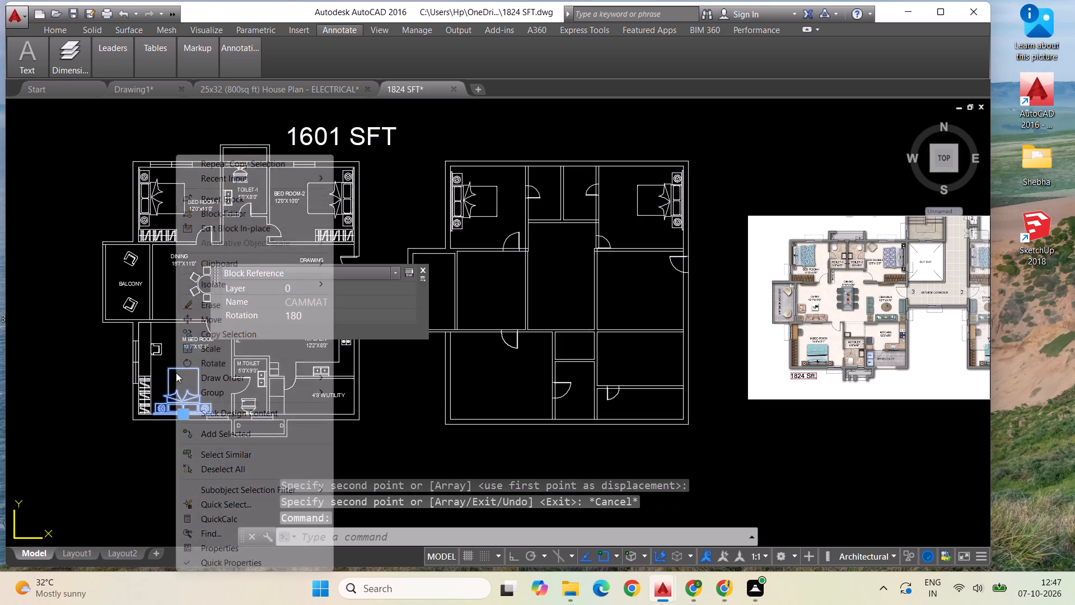
click(208, 333)
click(193, 408)
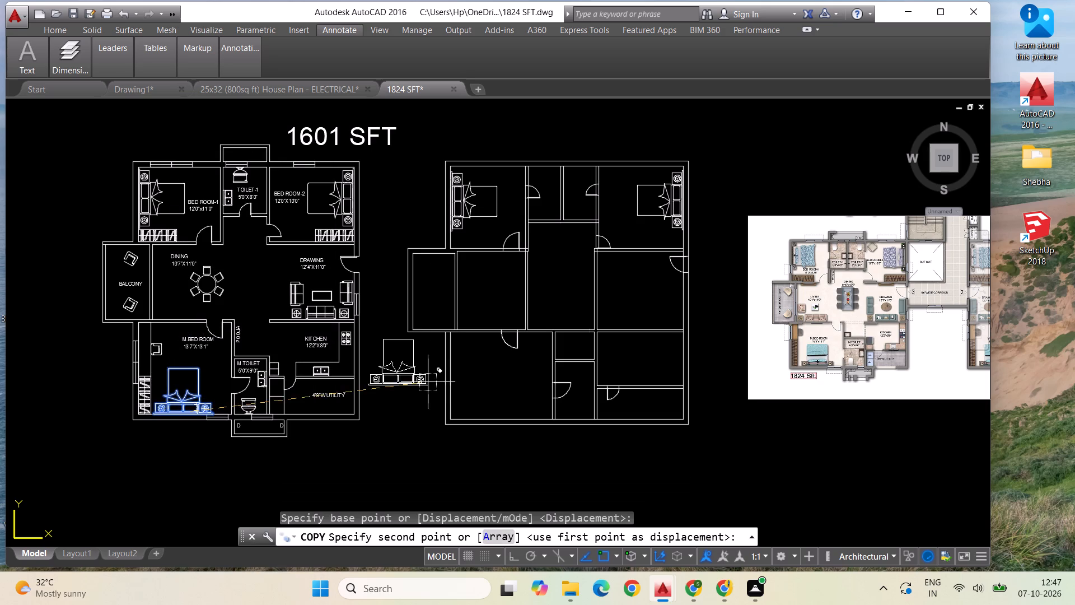
scroll(507, 404, up, 1)
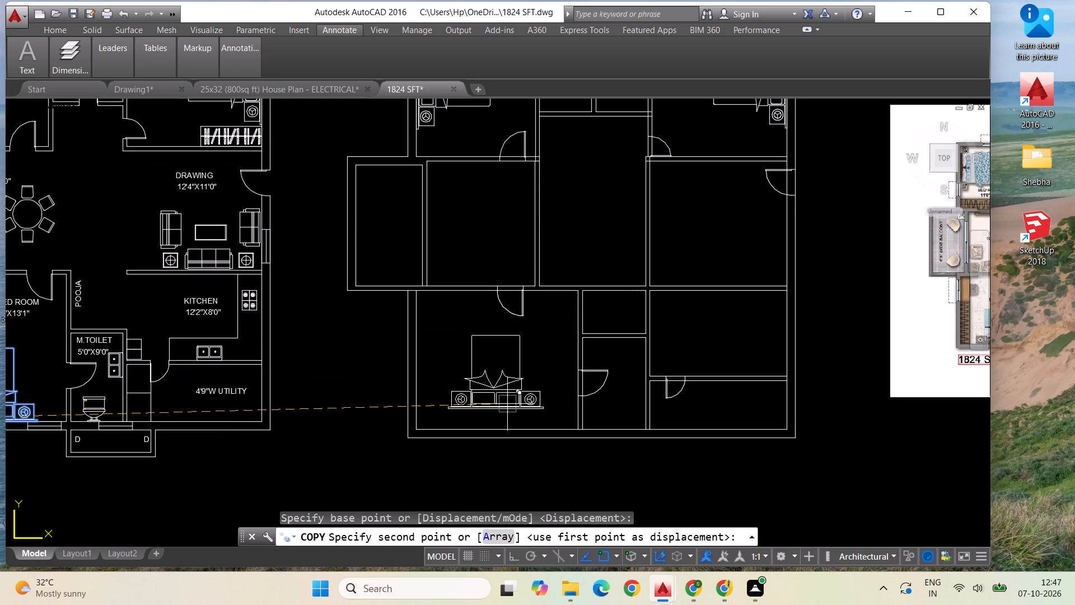
scroll(507, 404, down, 2)
scroll(507, 413, up, 1)
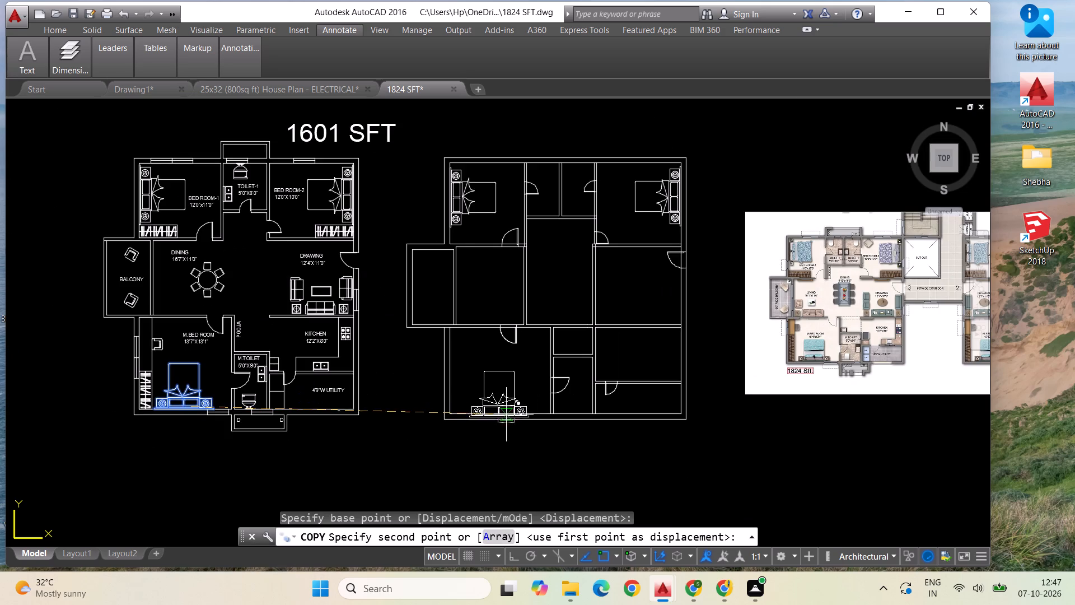
scroll(492, 407, up, 3)
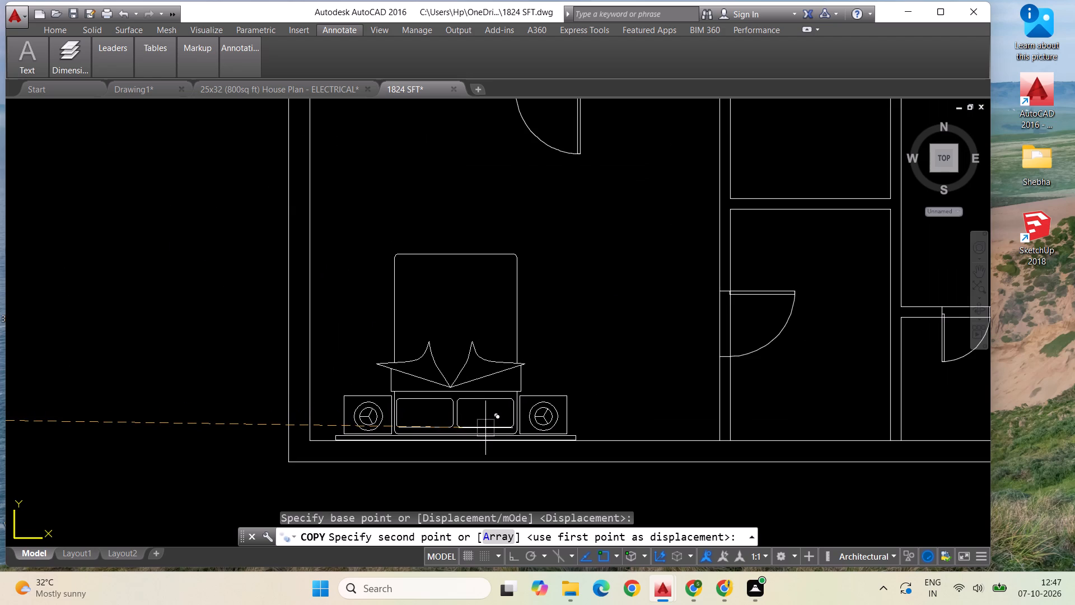
scroll(483, 429, up, 1)
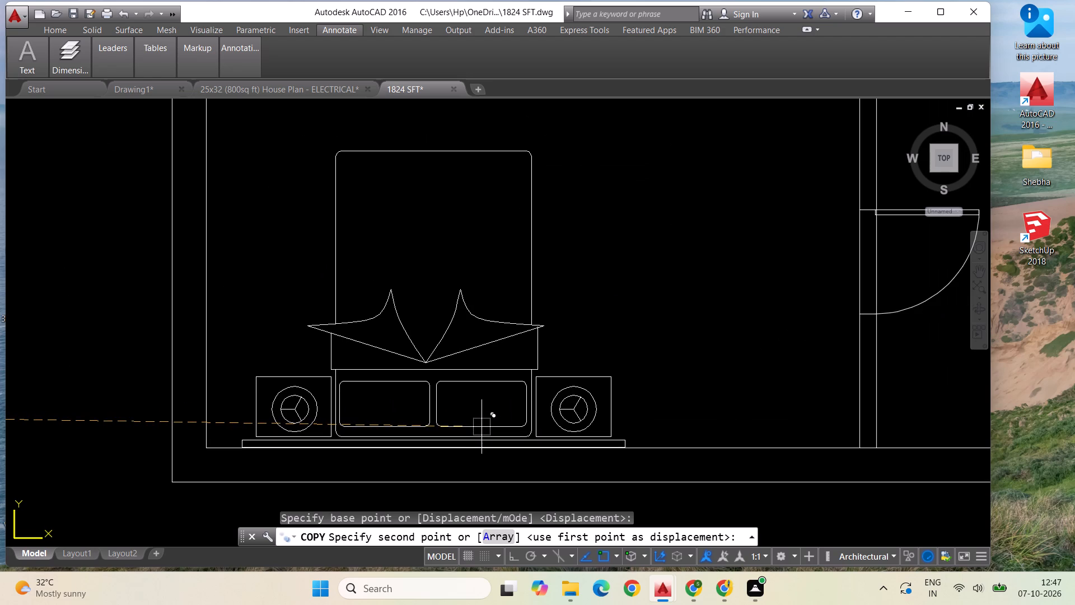
click(480, 427)
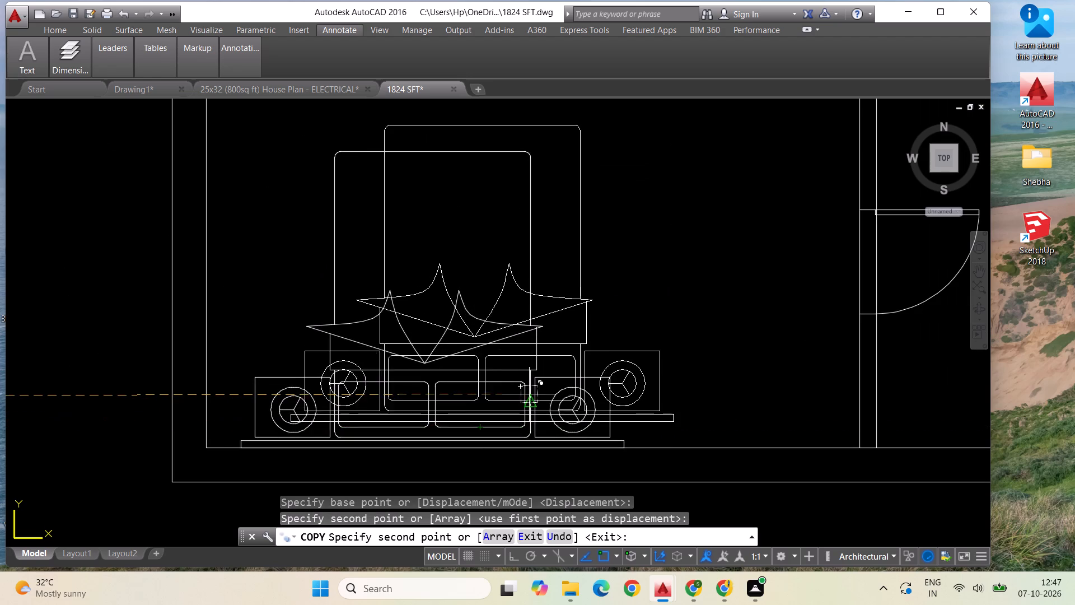
key(Escape)
scroll(529, 396, down, 4)
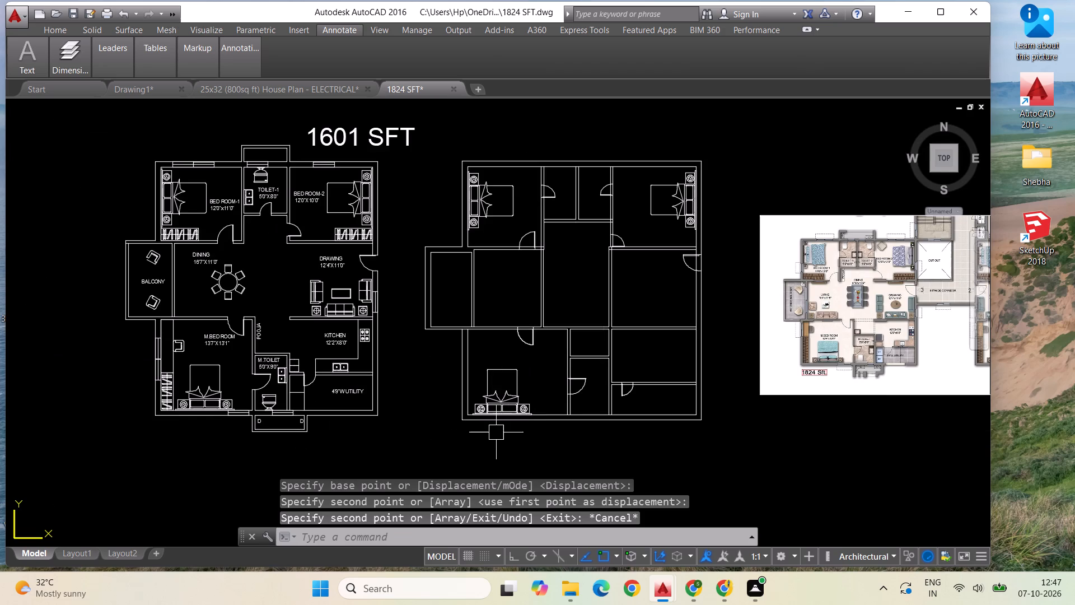
Save the 1824 SFT drawing.
key(ctrl+s)
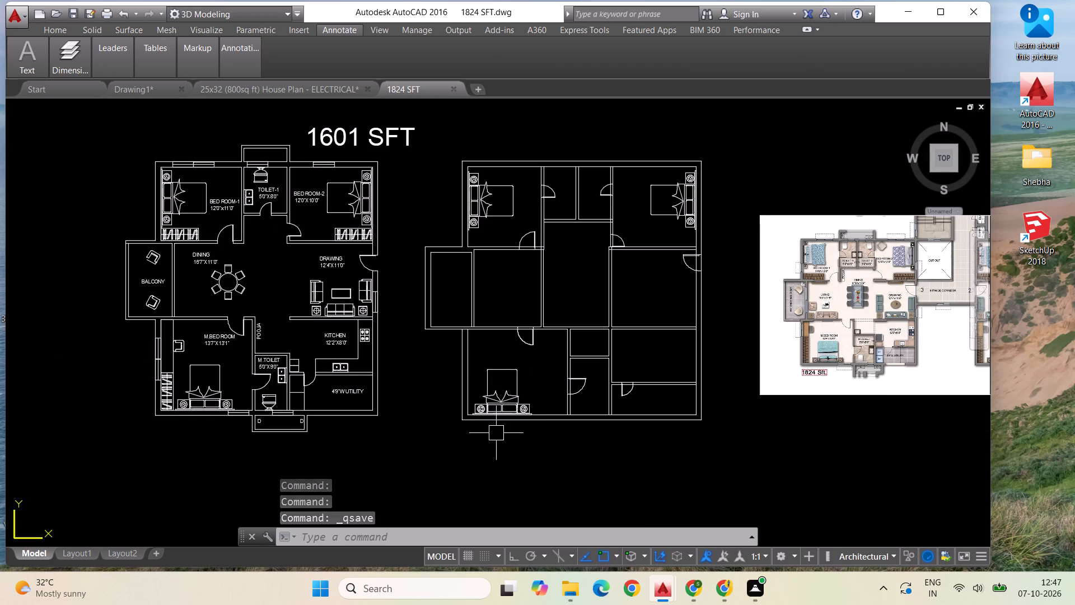
Copy the round six-chair dining table from the 1601 SFT plan into the middle of the 1824 plan's central dining area.
click(238, 278)
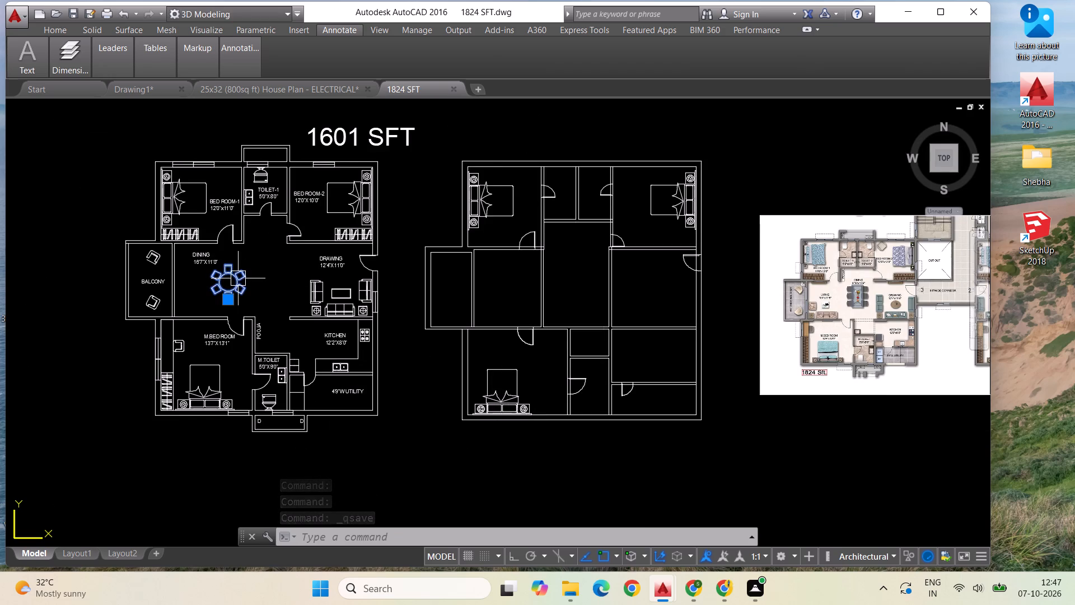
right_click(238, 278)
click(292, 331)
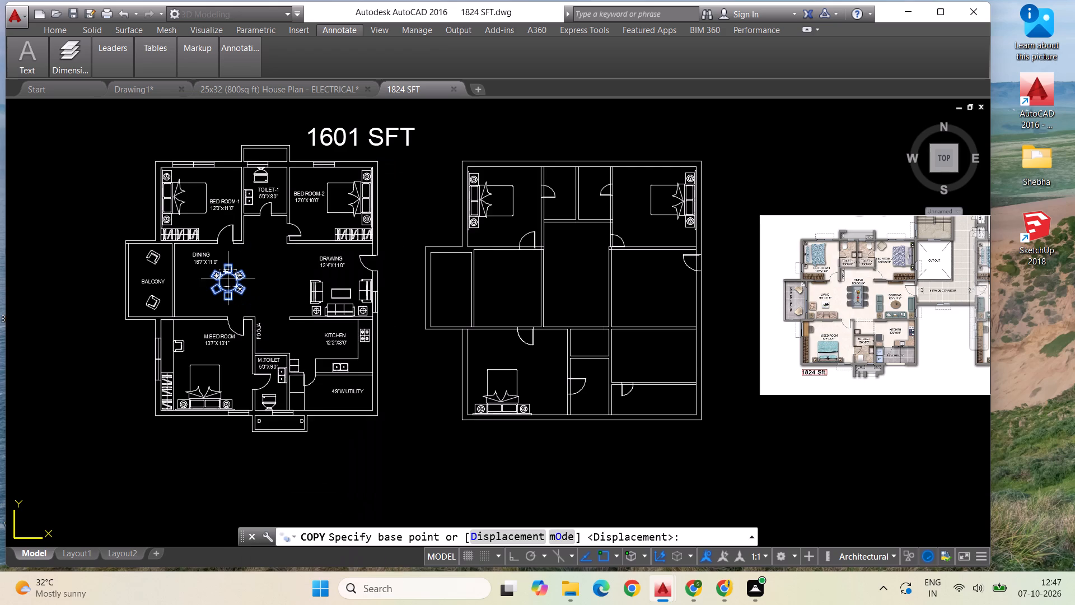
click(228, 278)
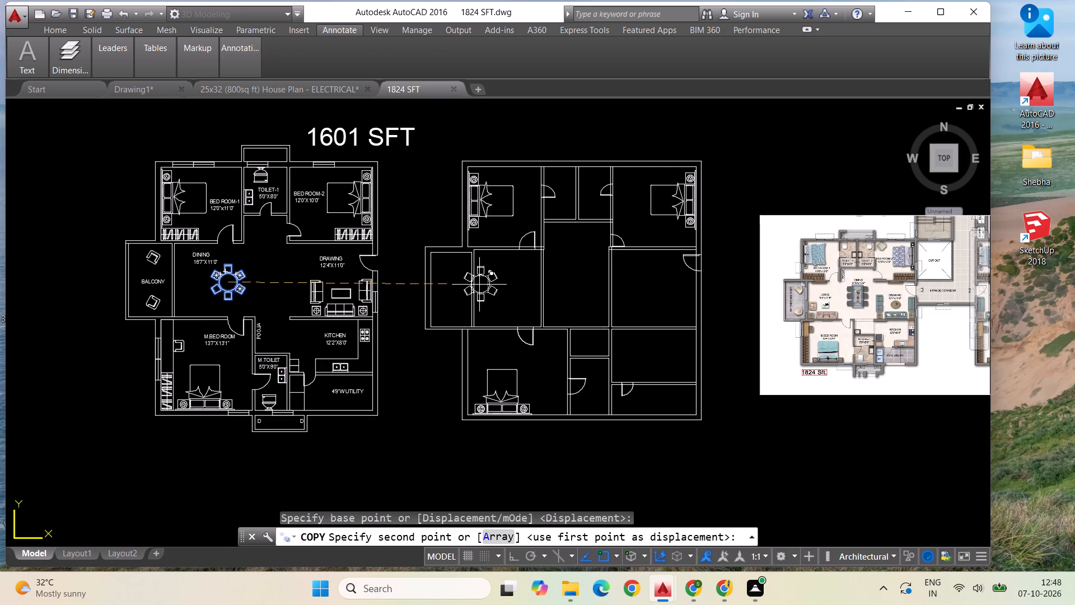
click(572, 280)
key(Escape)
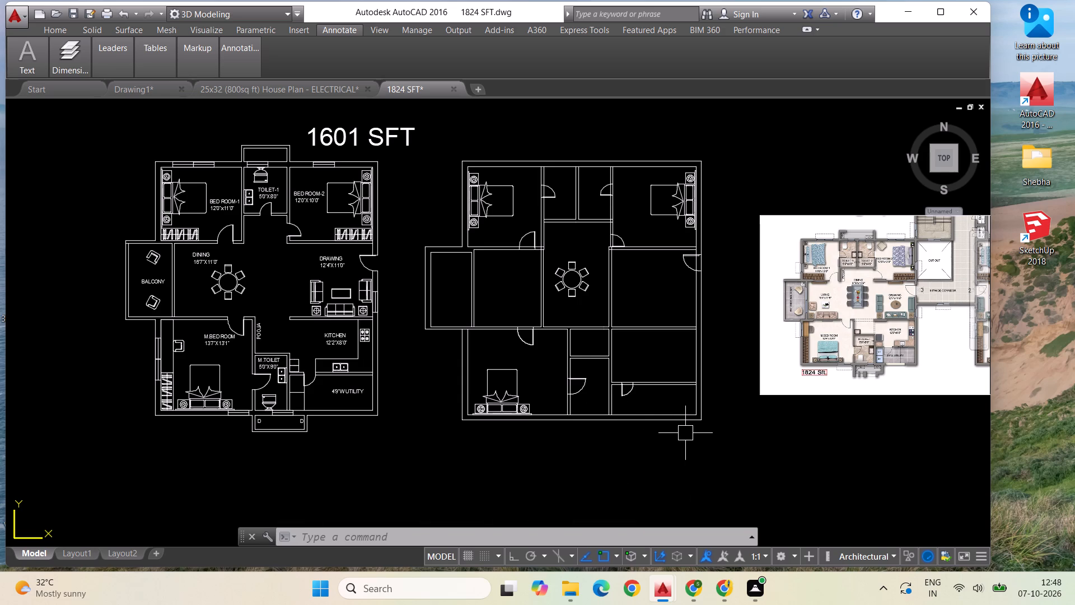
Trim away both lines of the vertical wall separating the 1824 plan's dining area from the drawing room.
key(Escape)
key(Escape)
text(TR)
key(Return)
key(Return)
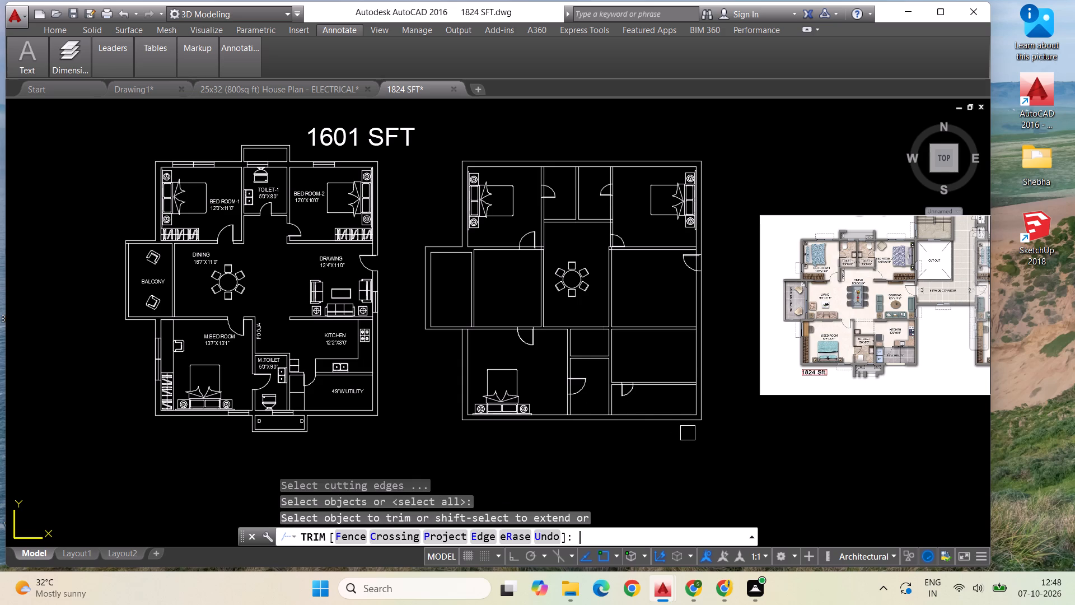
click(615, 290)
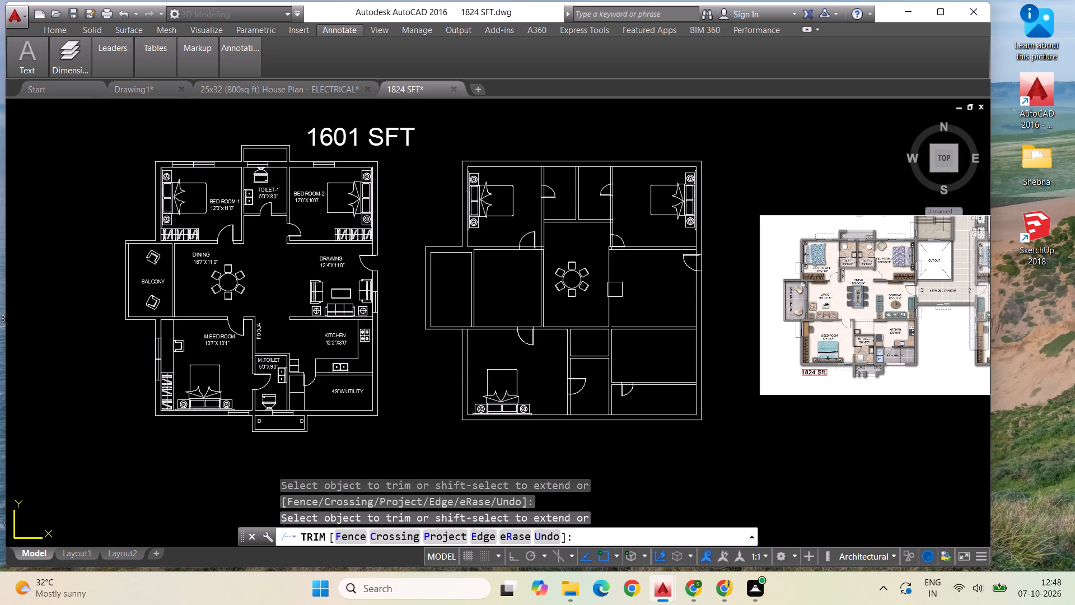
click(607, 290)
key(Escape)
key(Escape)
Extend the drawing room's lower wall line across the gap left by the removed wall to the dining area.
key(e)
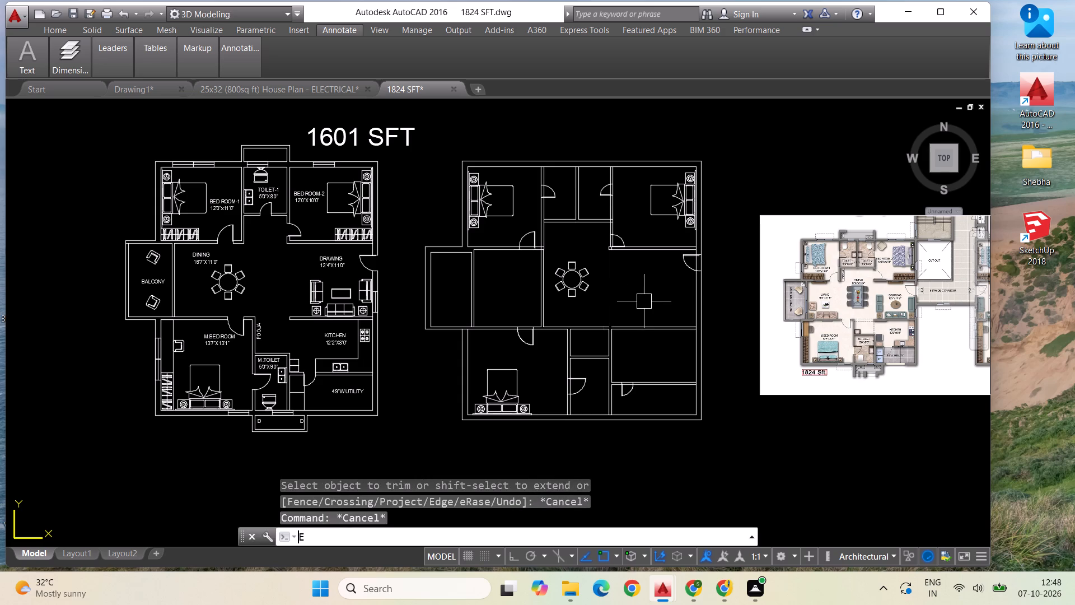
key(x)
key(space)
key(space)
click(639, 328)
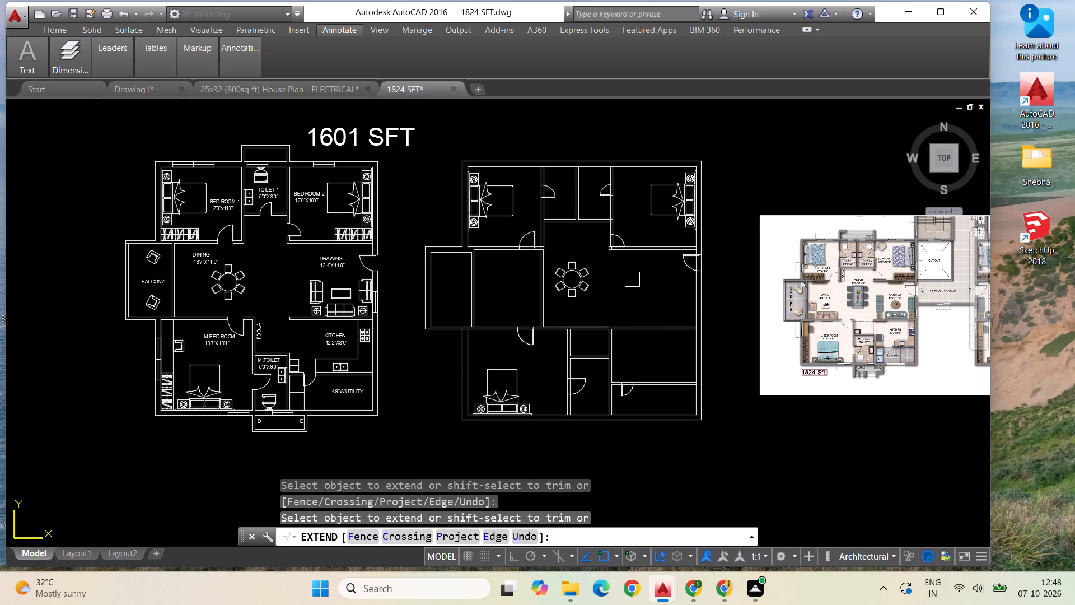
key(Escape)
key(Escape)
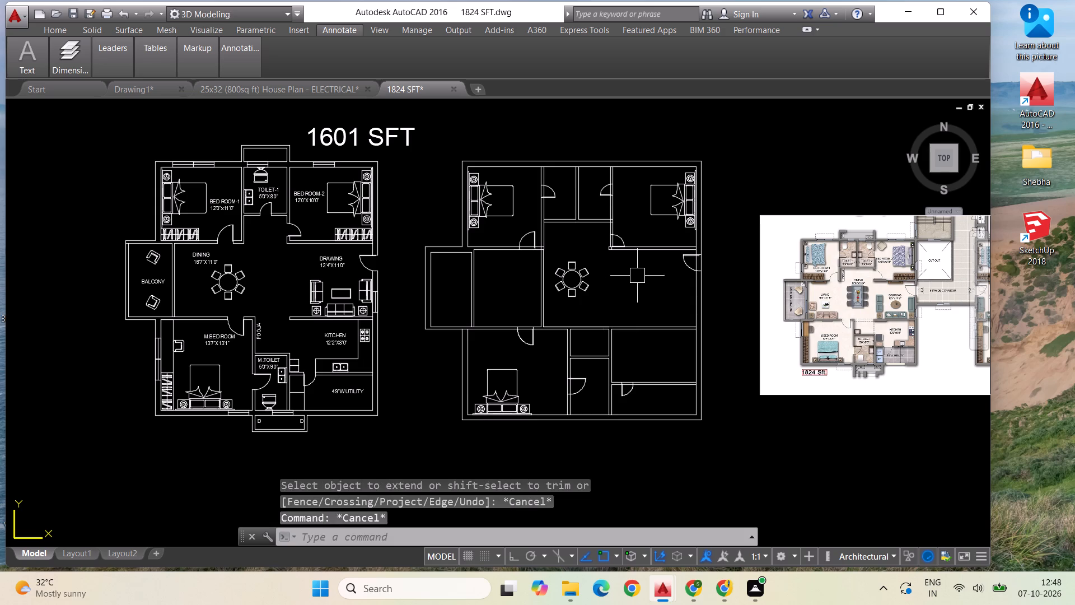
Delete the leftover wall segment below the upper-right bedroom's door, at the end of the bedroom and drawing room wall.
scroll(613, 246, up, 5)
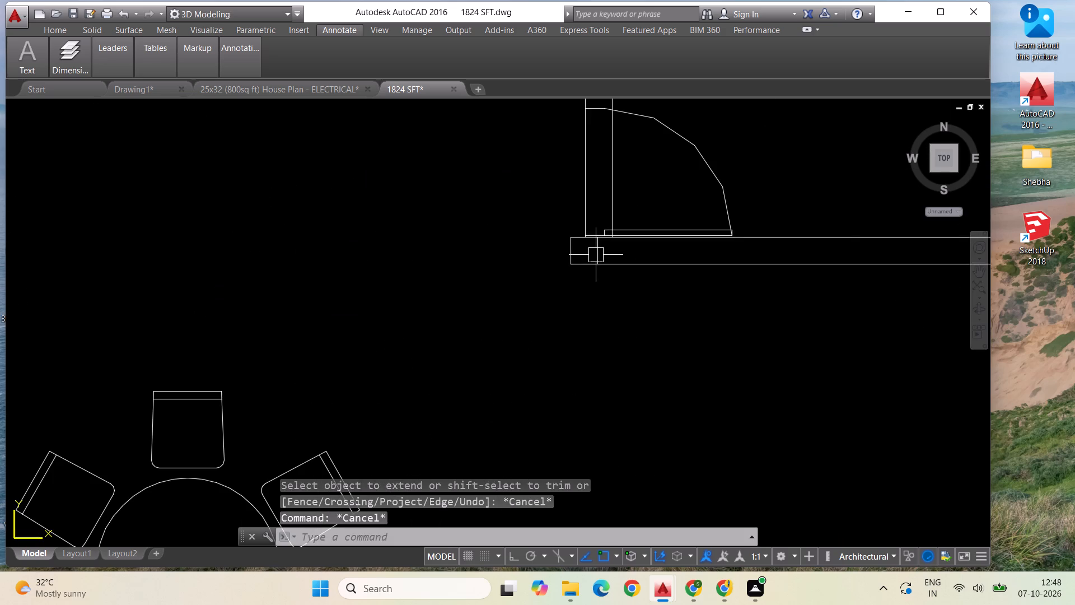
click(600, 252)
key(Delete)
scroll(521, 325, down, 4)
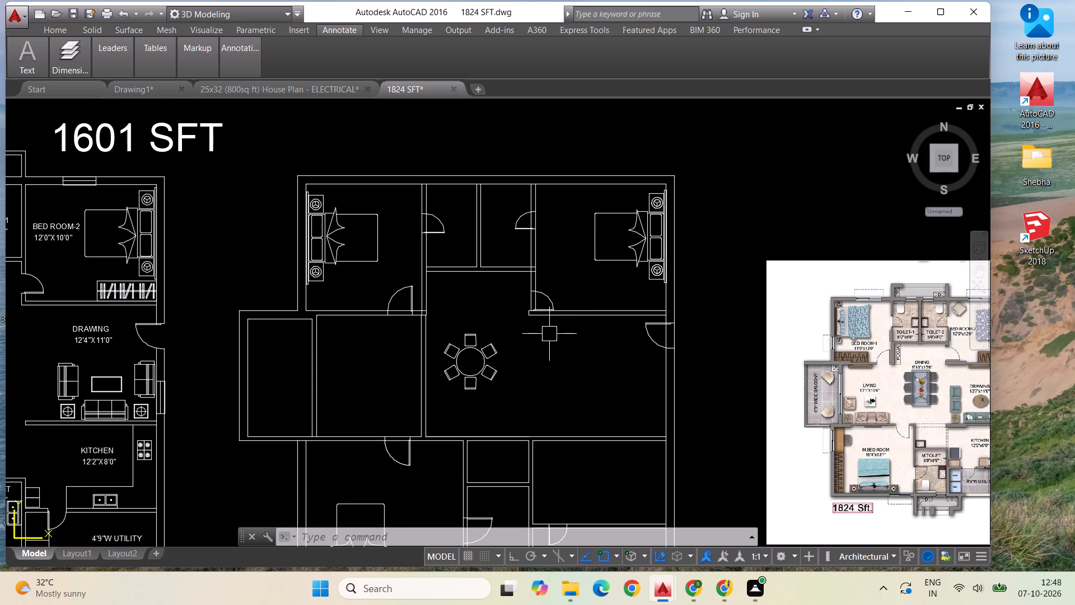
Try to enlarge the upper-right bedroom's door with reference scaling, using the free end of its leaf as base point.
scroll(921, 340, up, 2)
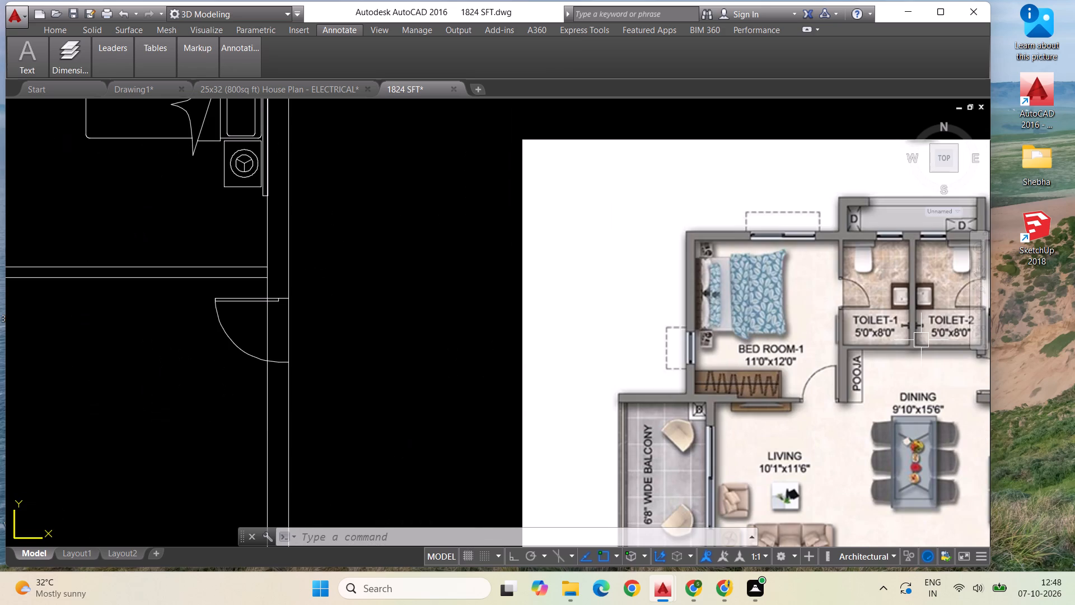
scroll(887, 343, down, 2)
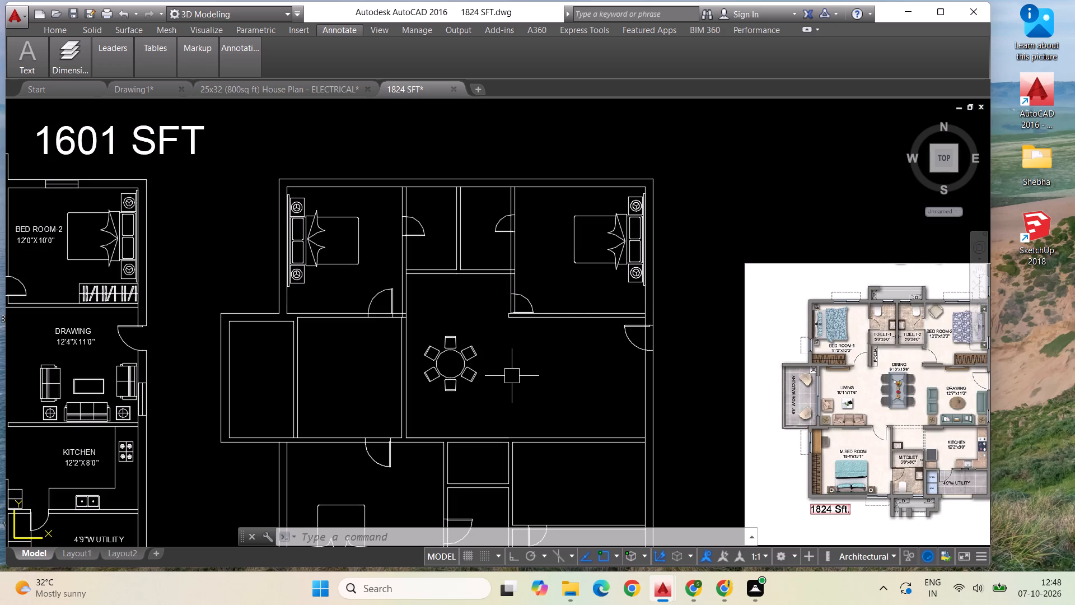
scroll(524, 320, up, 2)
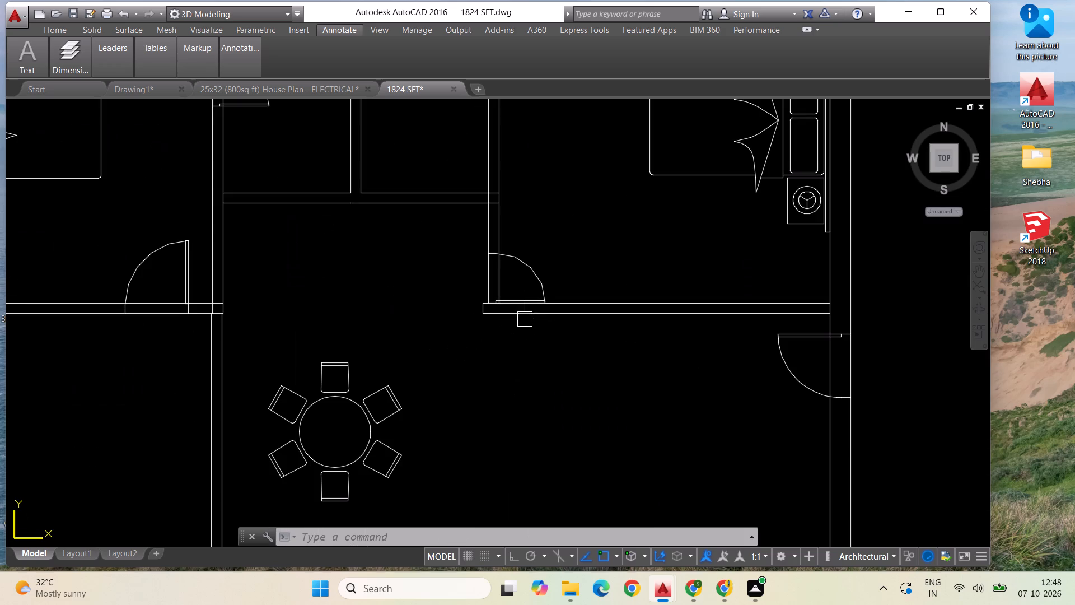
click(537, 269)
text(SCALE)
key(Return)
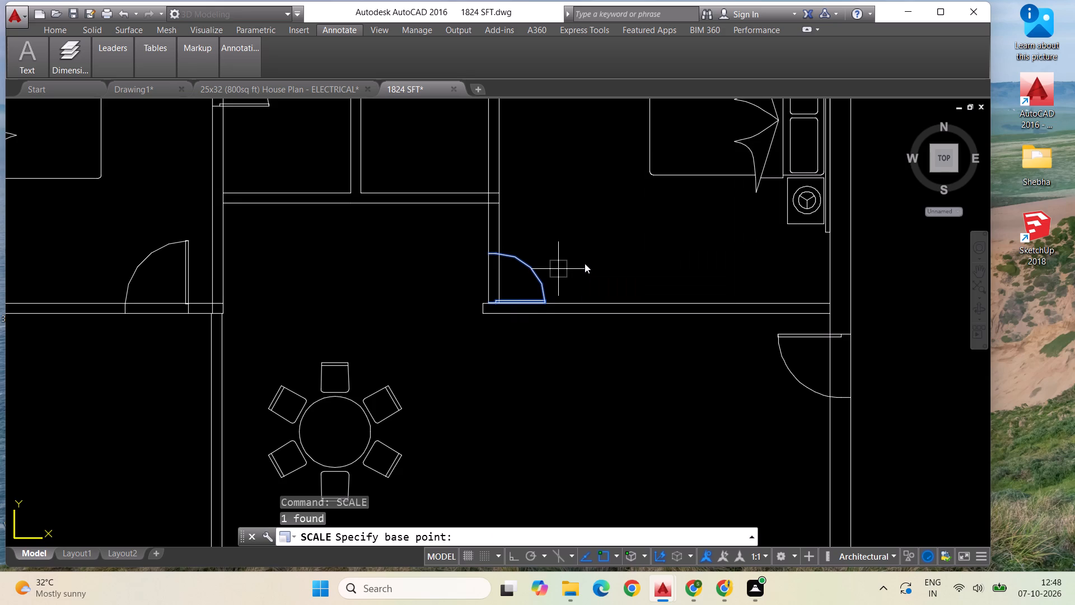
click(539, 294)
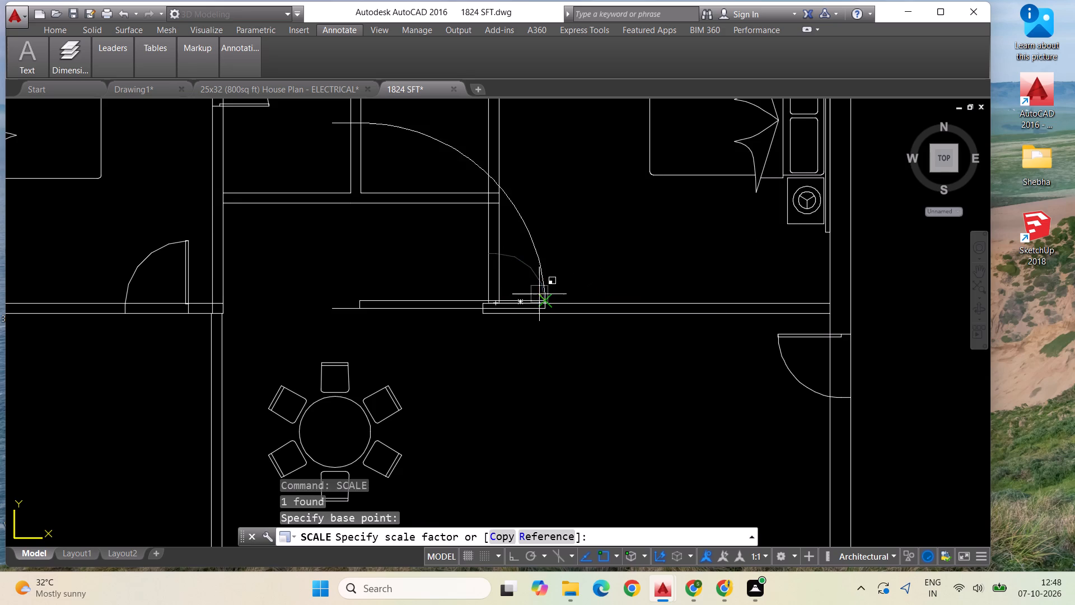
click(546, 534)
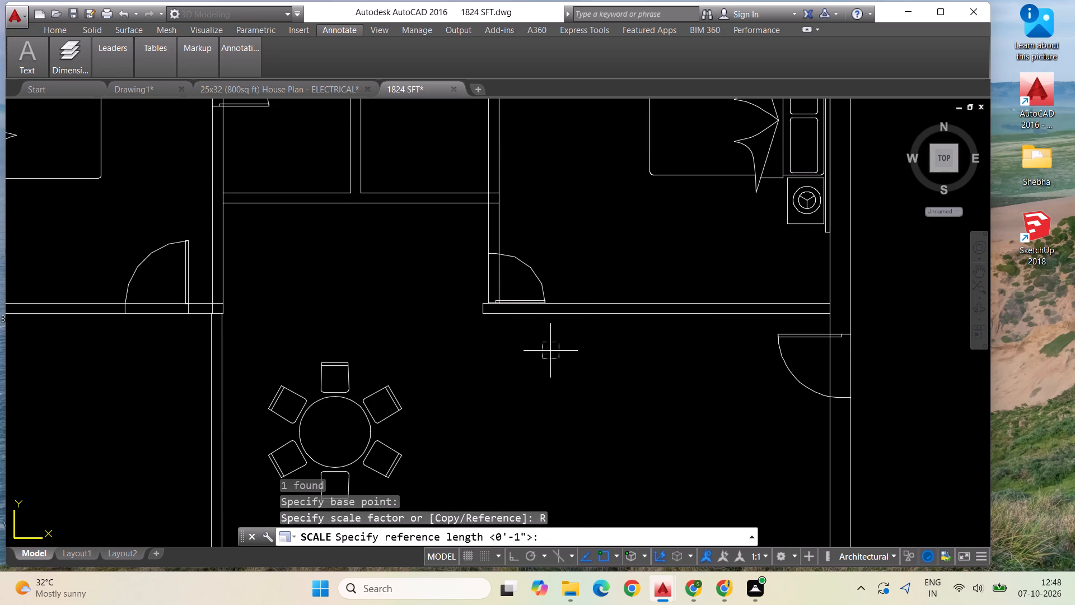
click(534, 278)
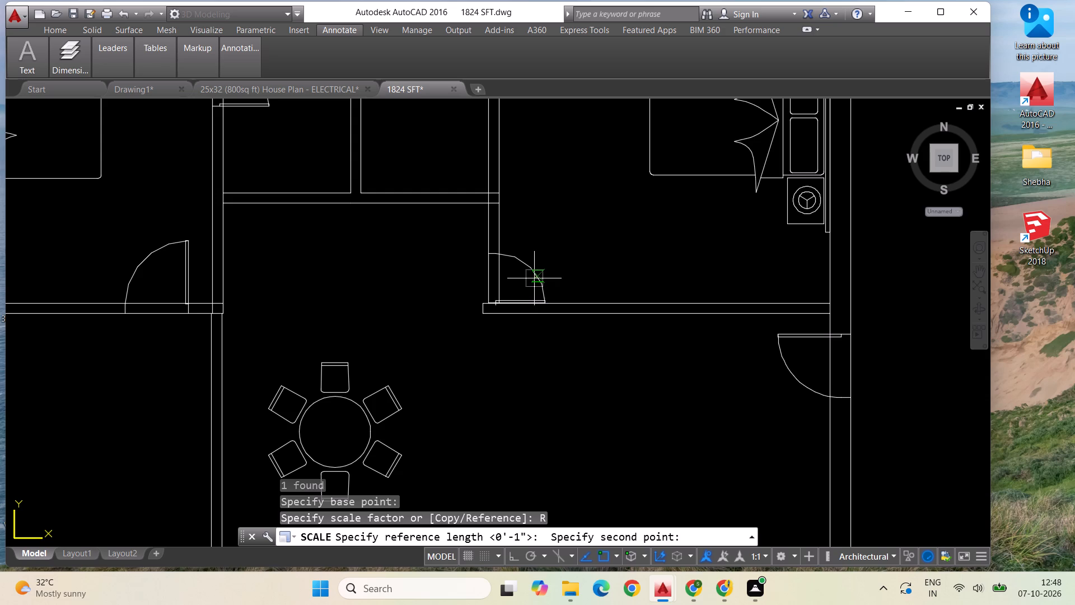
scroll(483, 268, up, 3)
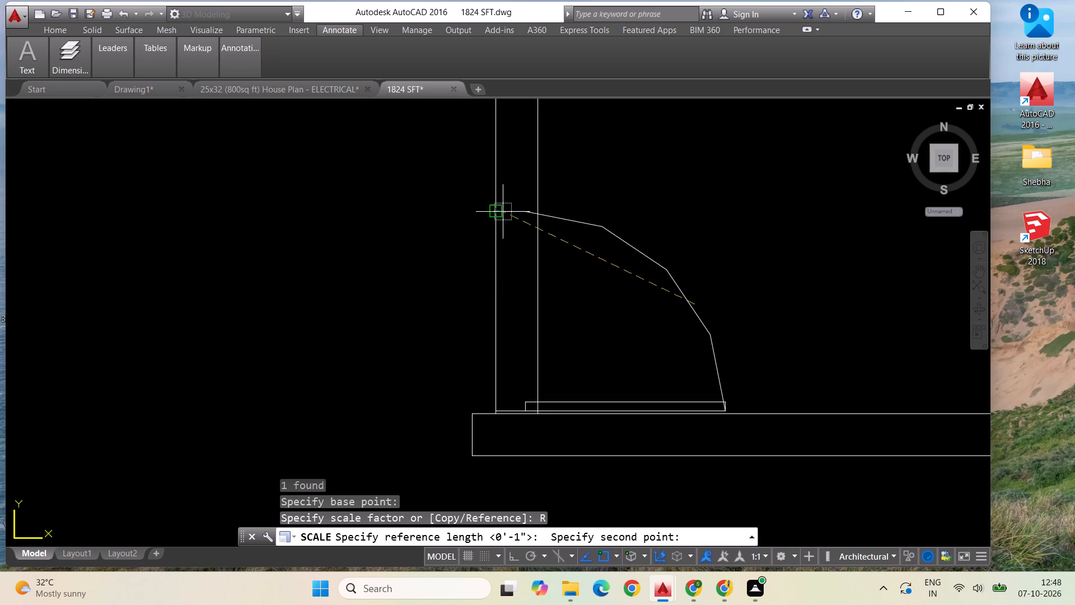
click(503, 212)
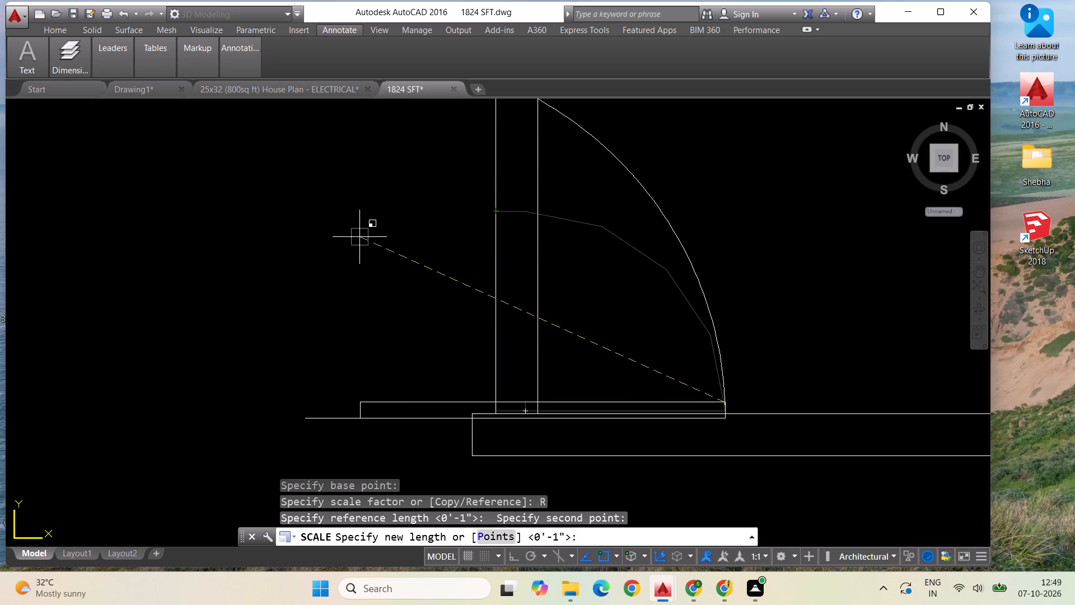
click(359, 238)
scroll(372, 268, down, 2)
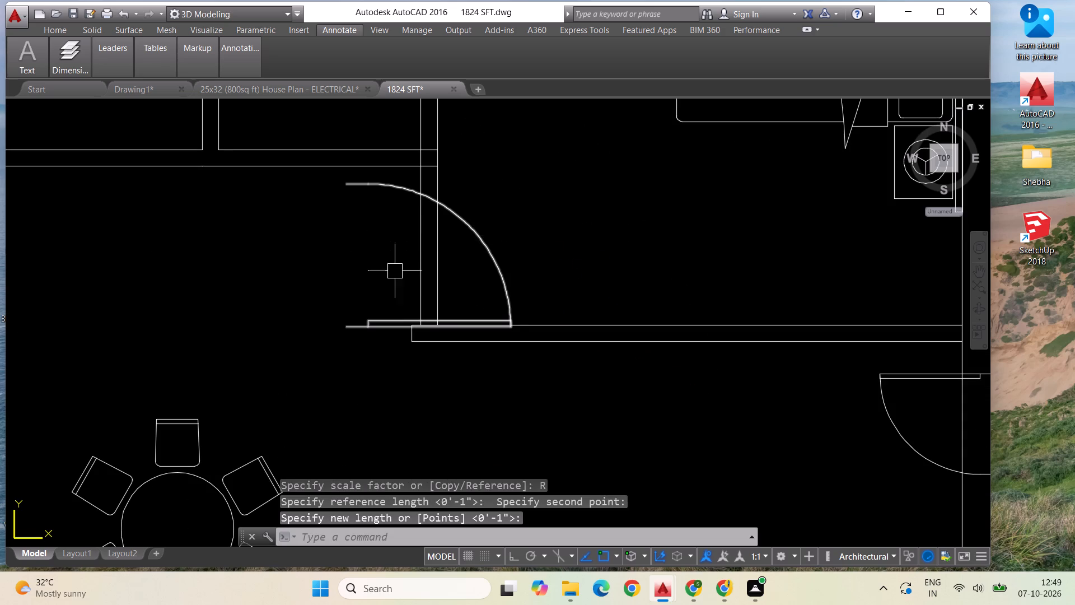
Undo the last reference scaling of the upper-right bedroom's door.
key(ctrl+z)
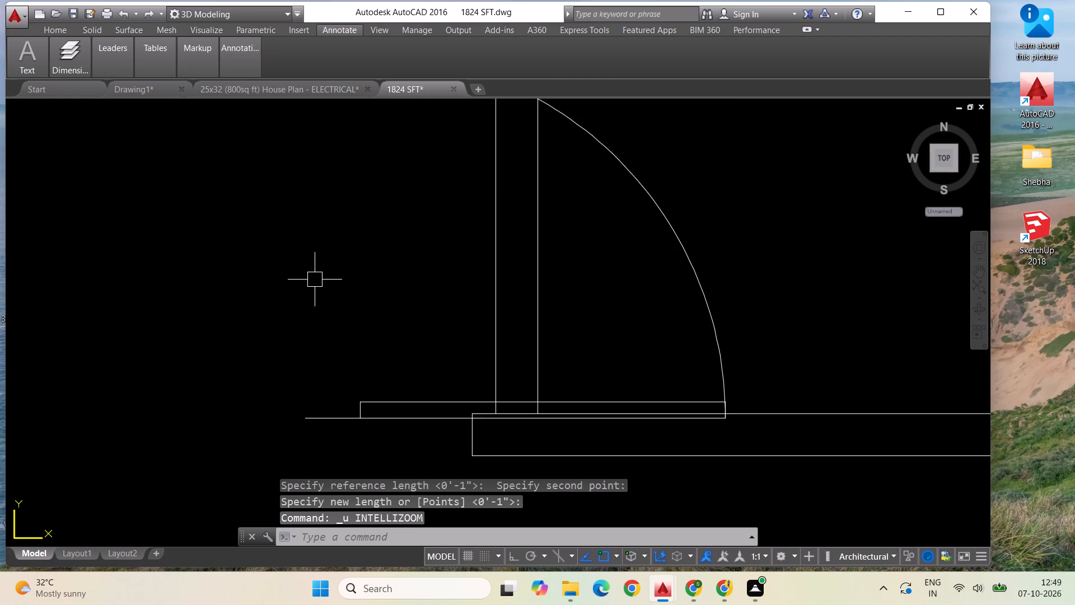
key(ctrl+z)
Enlarge the upper-right bedroom's door with reference scaling, using a point on its swing arc as base and the swing's span as reference length.
click(534, 267)
text(SCALE)
key(Return)
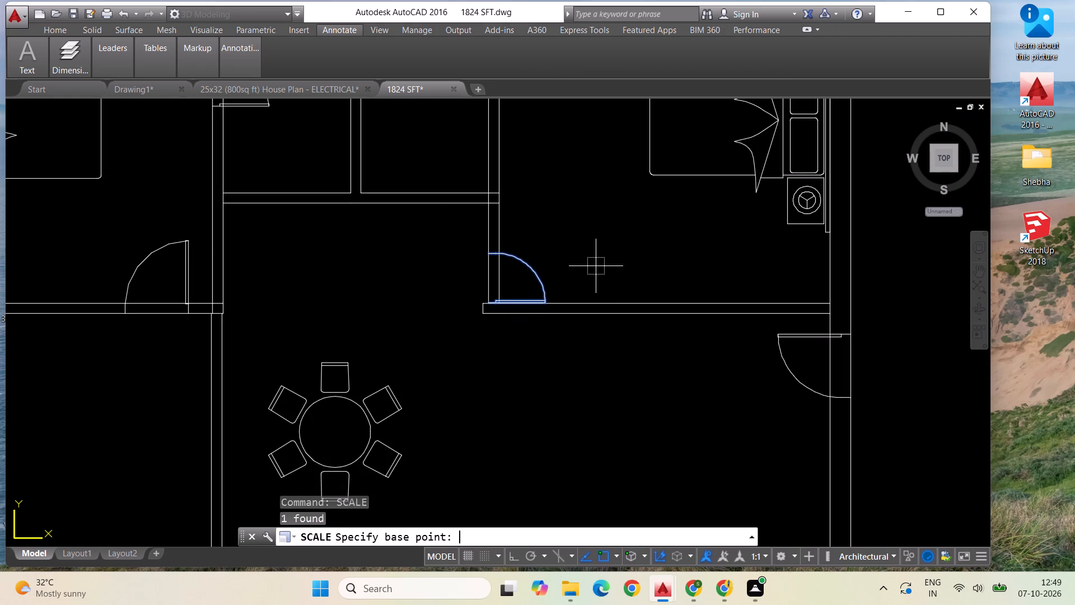
click(535, 274)
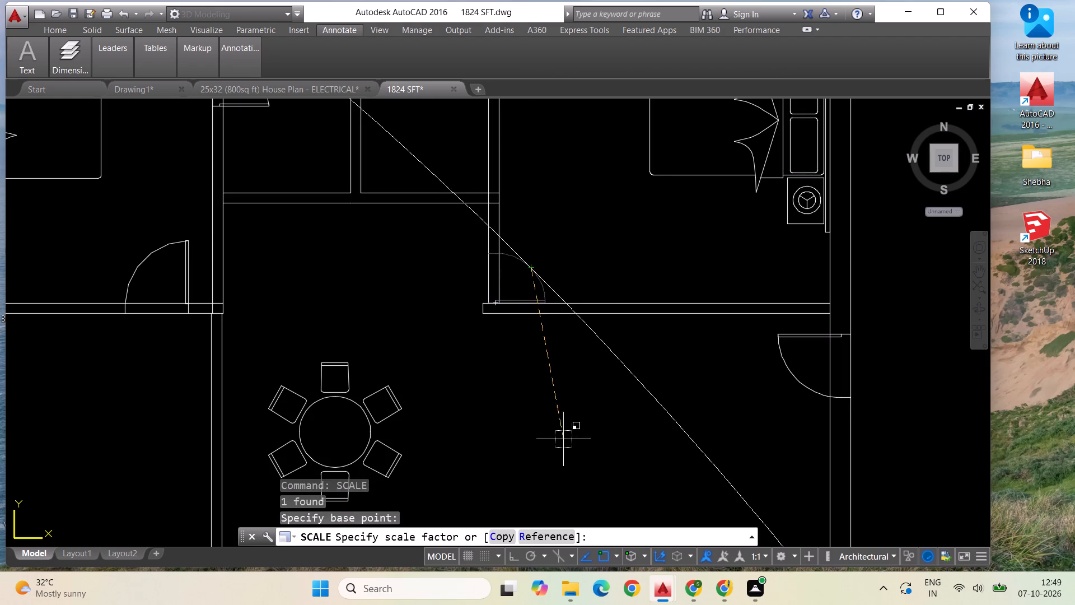
click(560, 533)
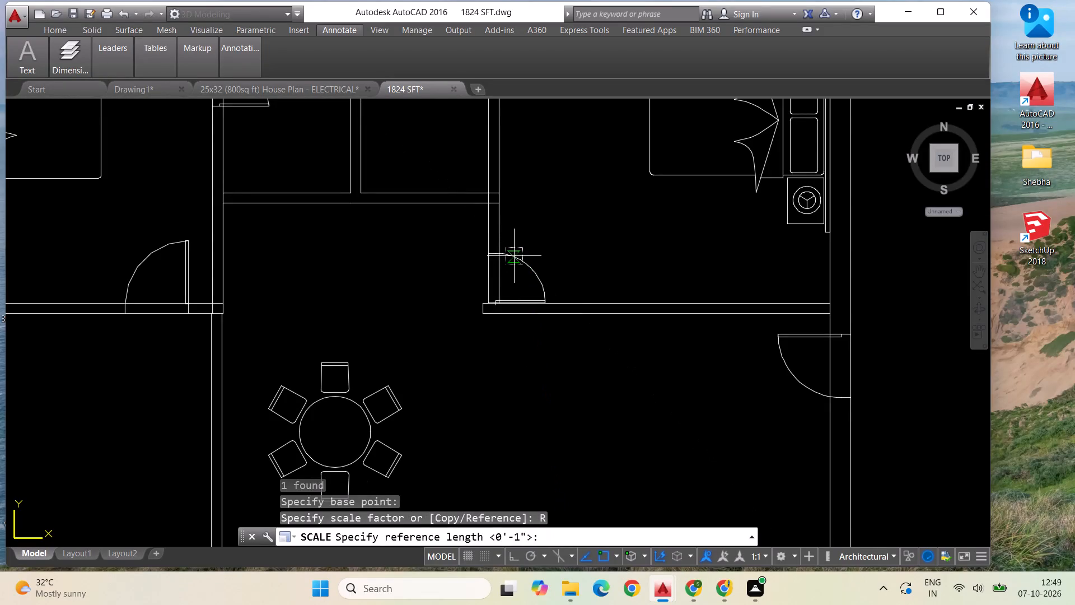
scroll(514, 256, up, 2)
click(456, 252)
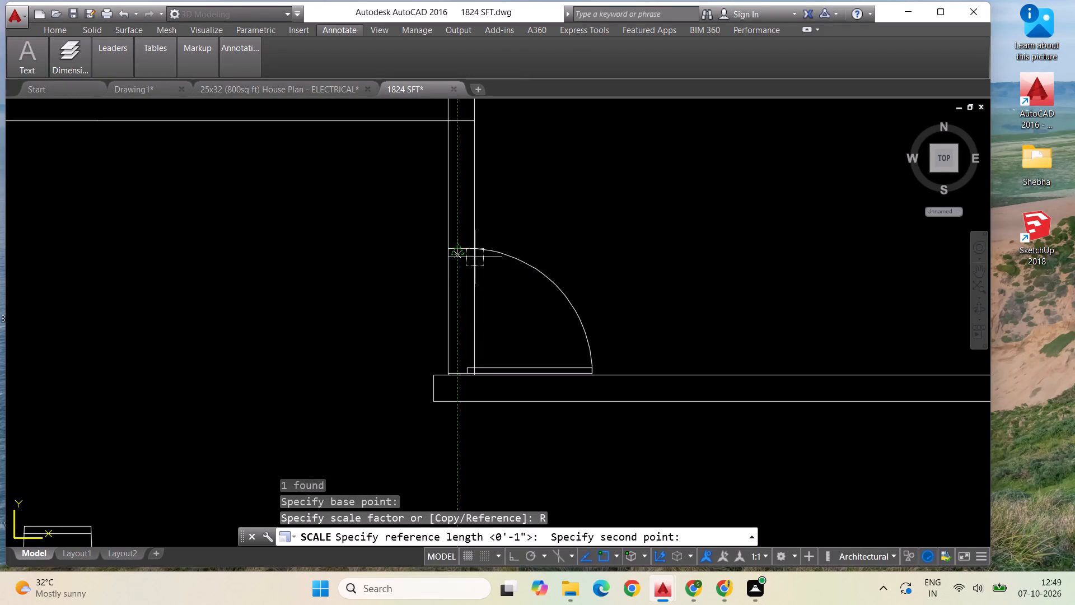
click(591, 353)
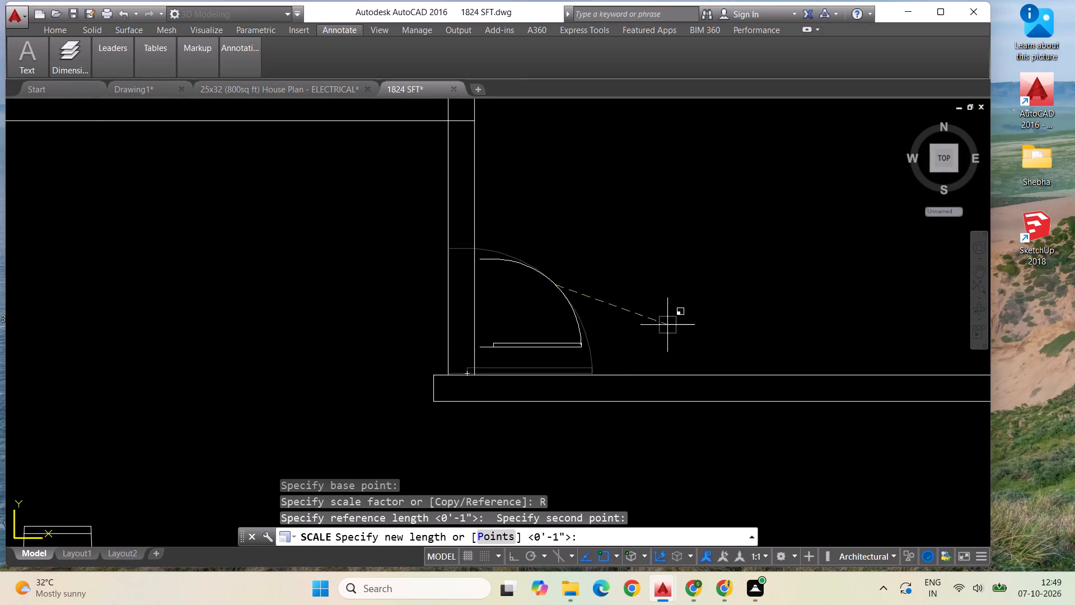
click(768, 255)
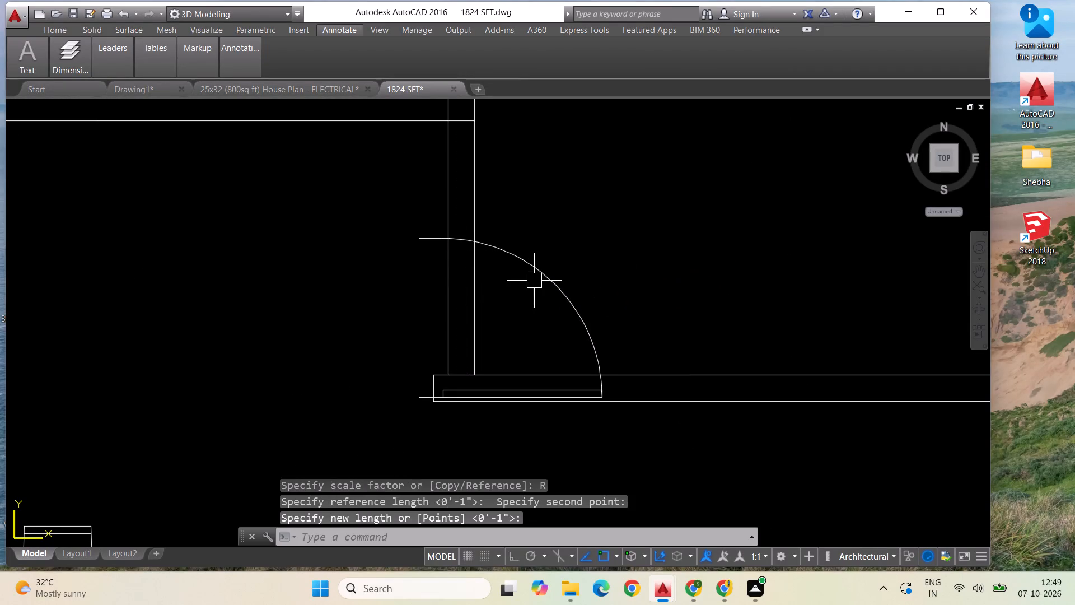
Move the enlarged door by the outer end of its lower jamb line onto the bedroom wall's dining-side line, just above the drawing room wall.
click(539, 280)
right_click(539, 280)
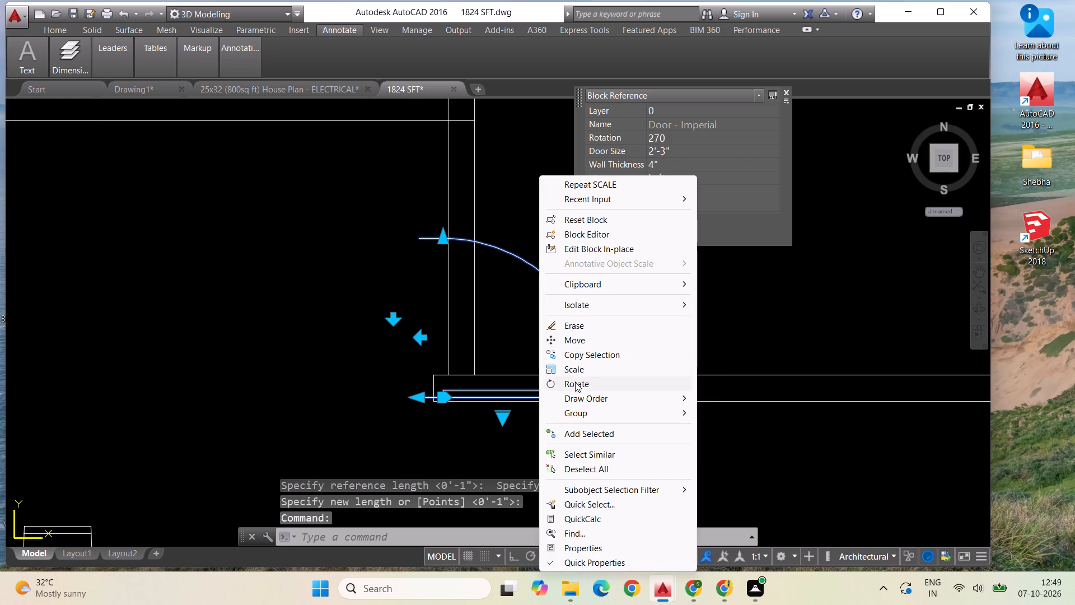
click(564, 339)
click(421, 394)
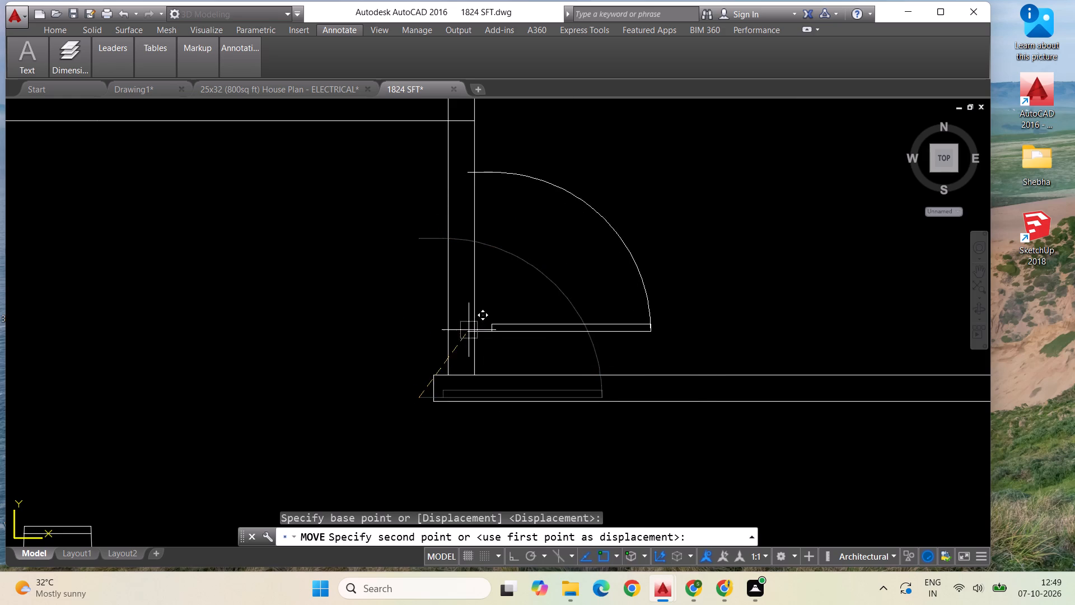
scroll(473, 327, down, 2)
scroll(466, 343, up, 2)
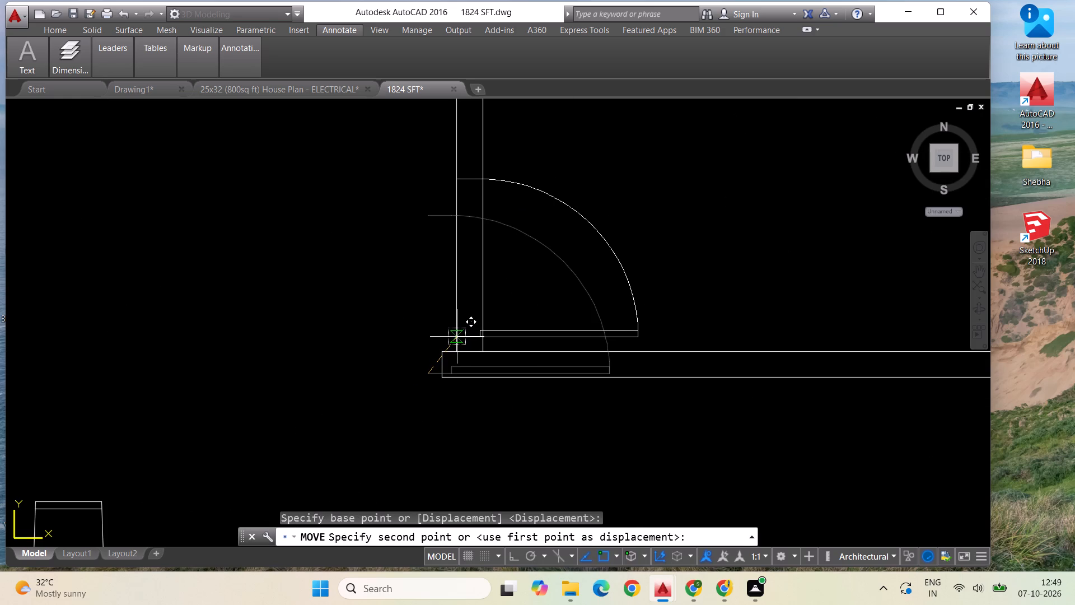
scroll(457, 337, up, 2)
click(457, 336)
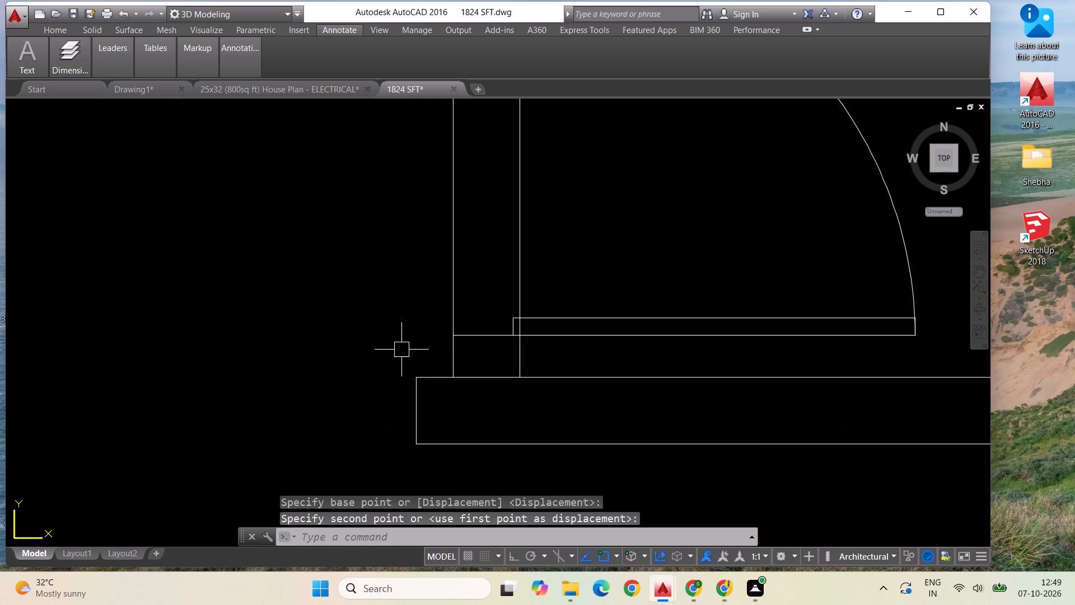
scroll(361, 341, down, 6)
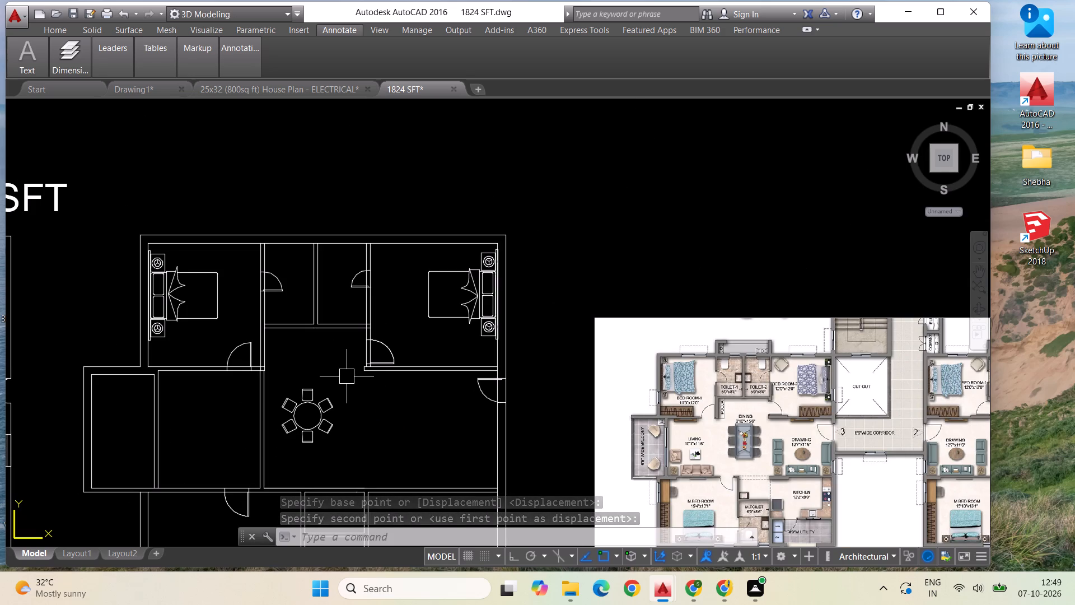
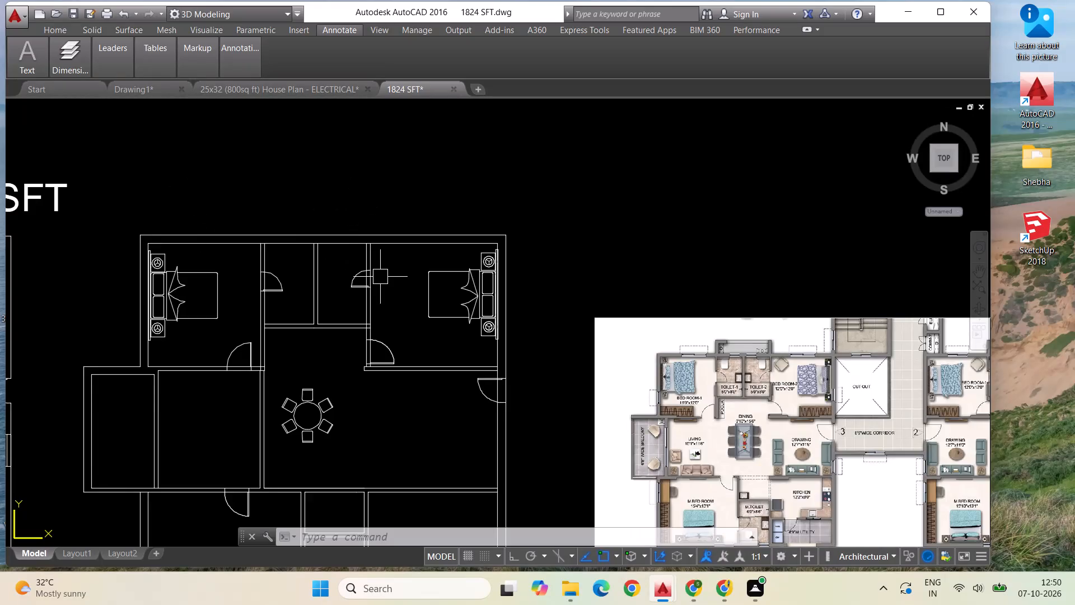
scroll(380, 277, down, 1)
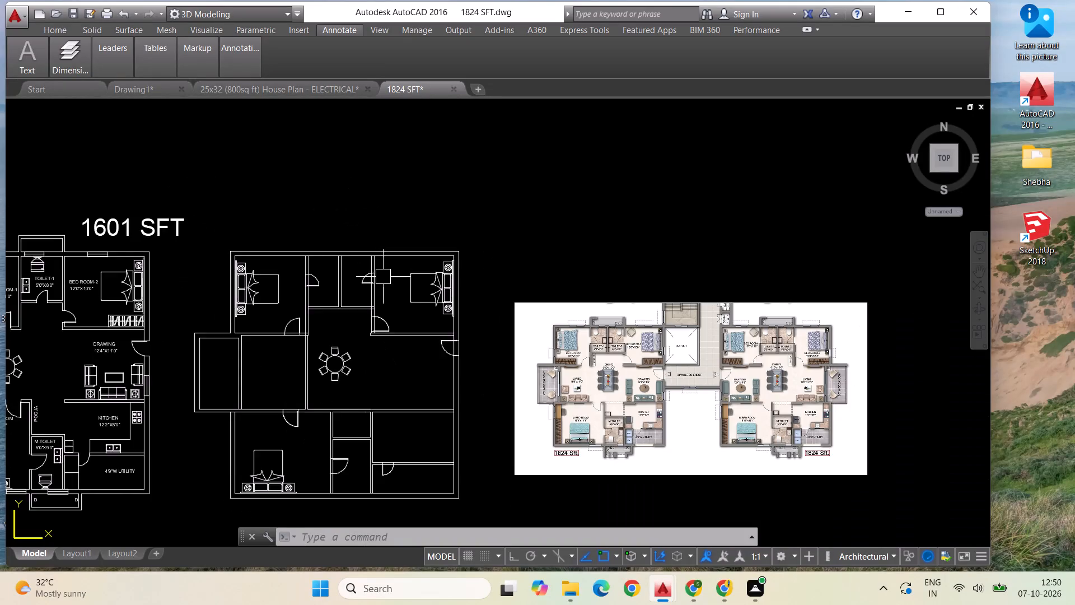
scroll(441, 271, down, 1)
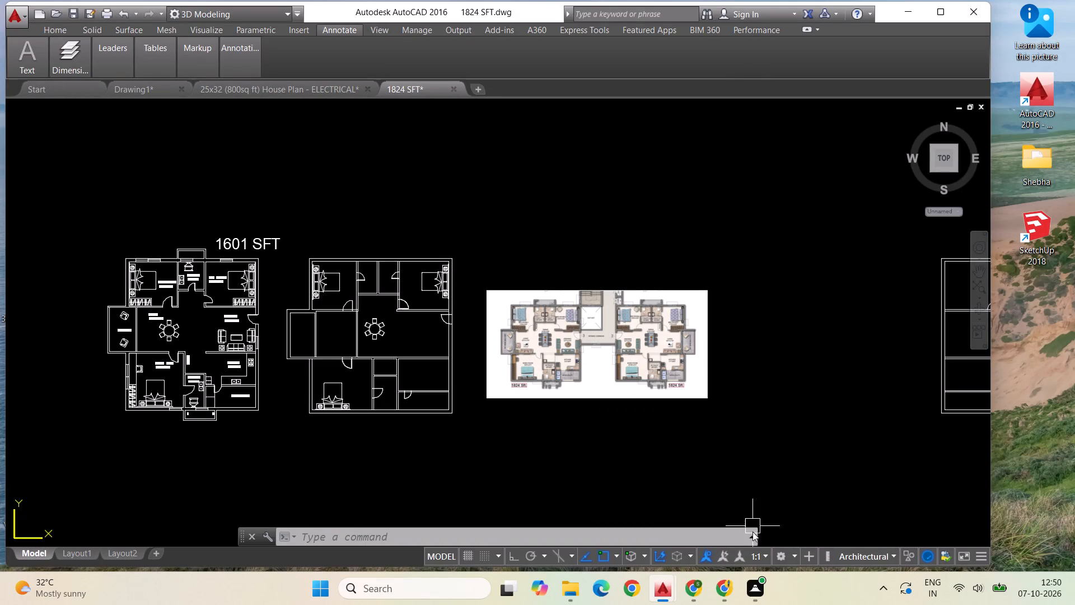
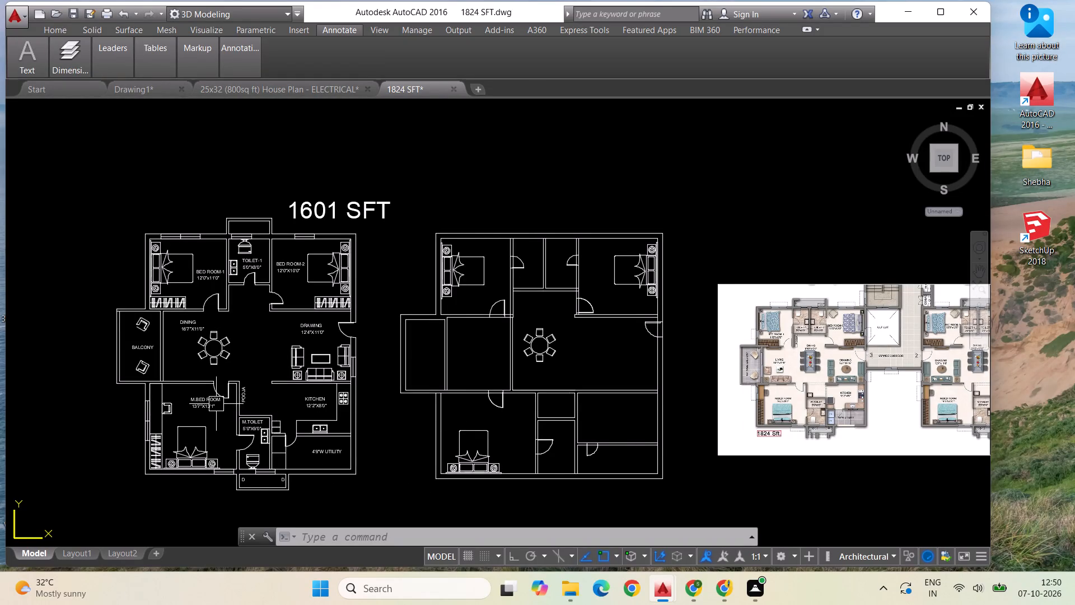
Copy the sofa set with centre table and side tables from the 1601 SFT drawing room into the 1824 plan's drawing area, beside the entrance-side wall.
scroll(324, 375, up, 3)
click(118, 230)
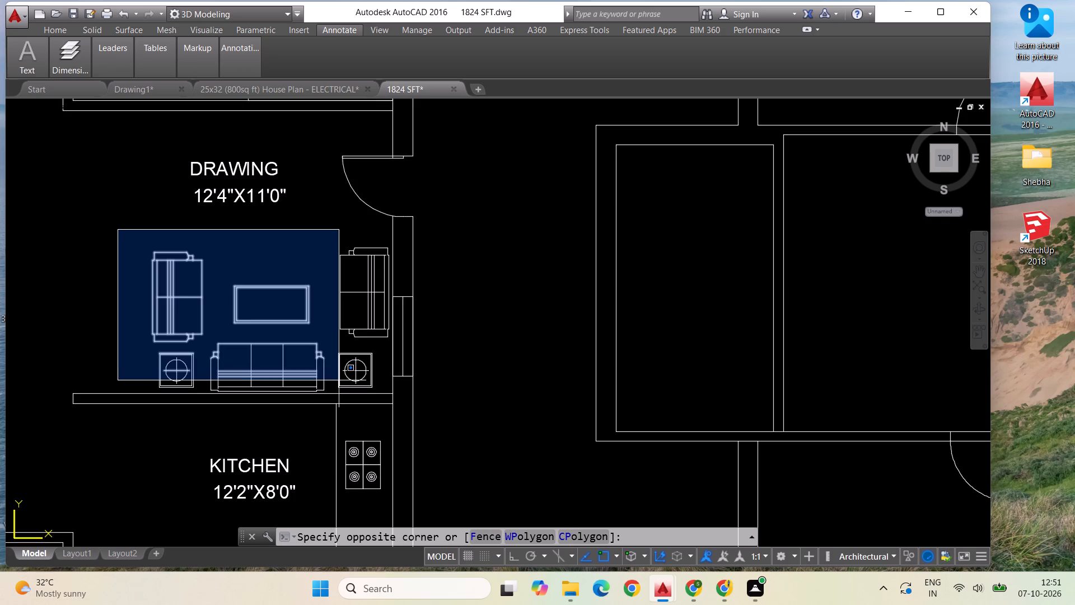
scroll(339, 380, up, 2)
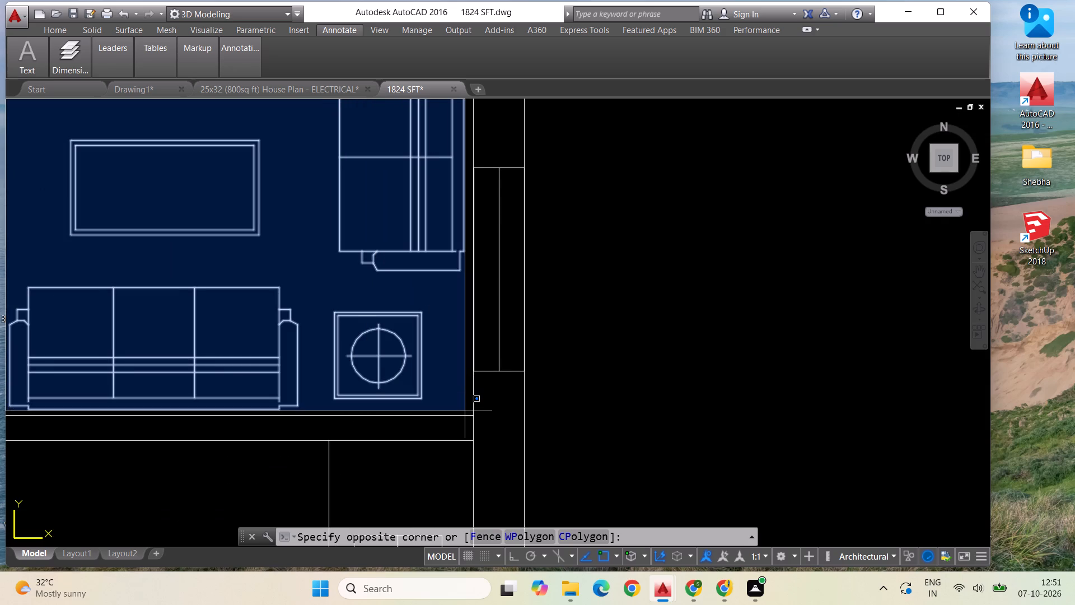
scroll(465, 412, down, 1)
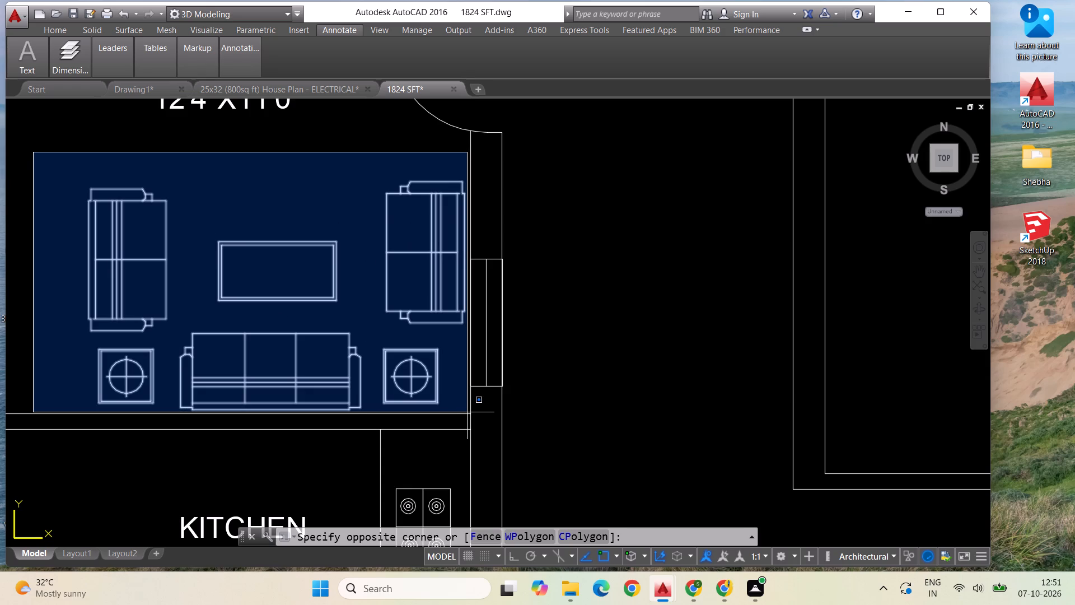
click(467, 411)
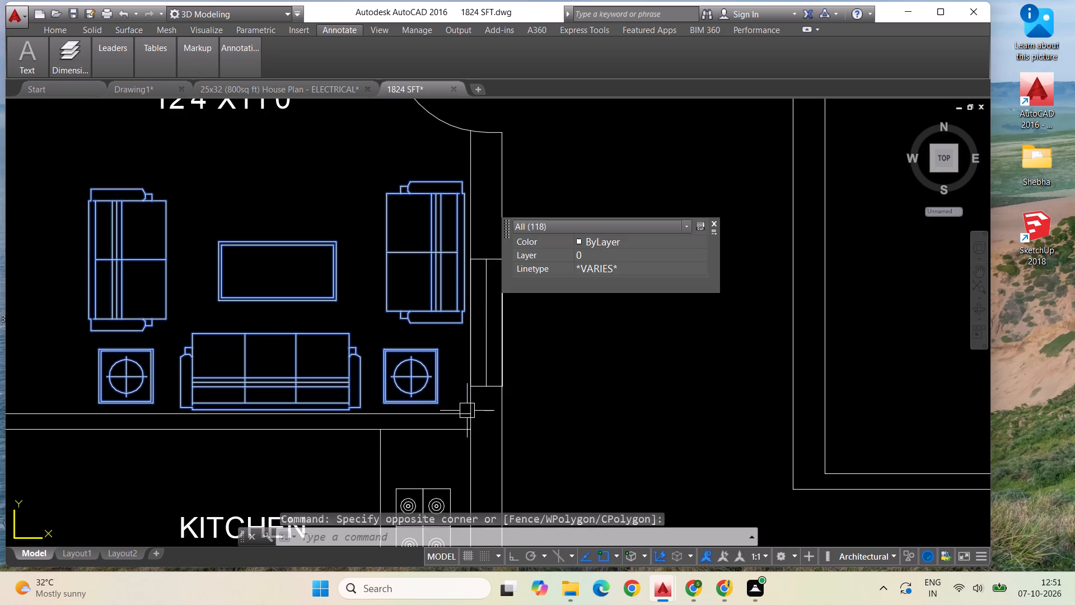
right_click(202, 309)
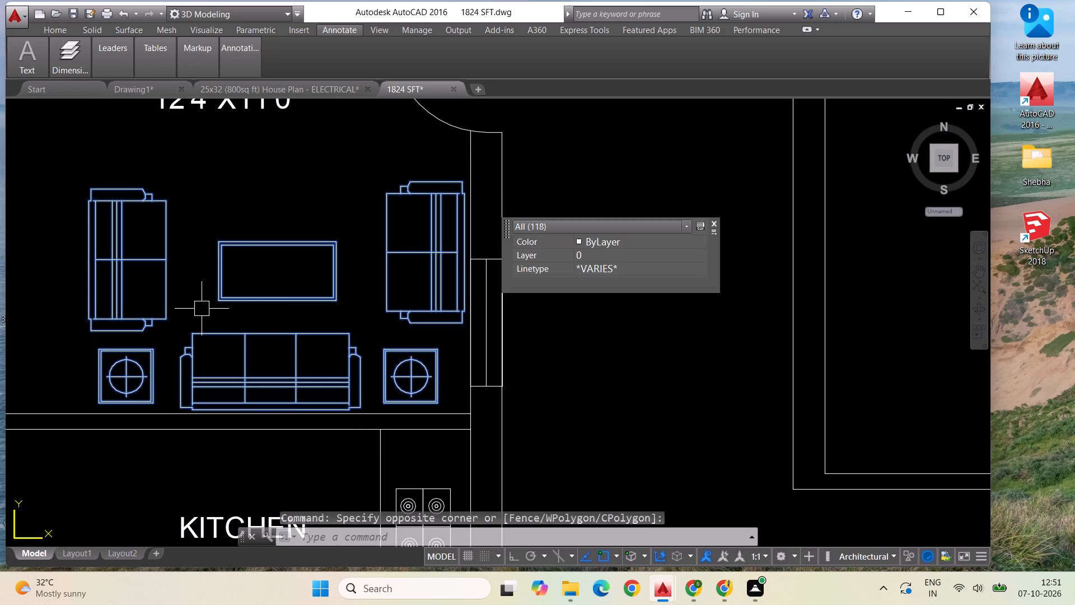
click(249, 374)
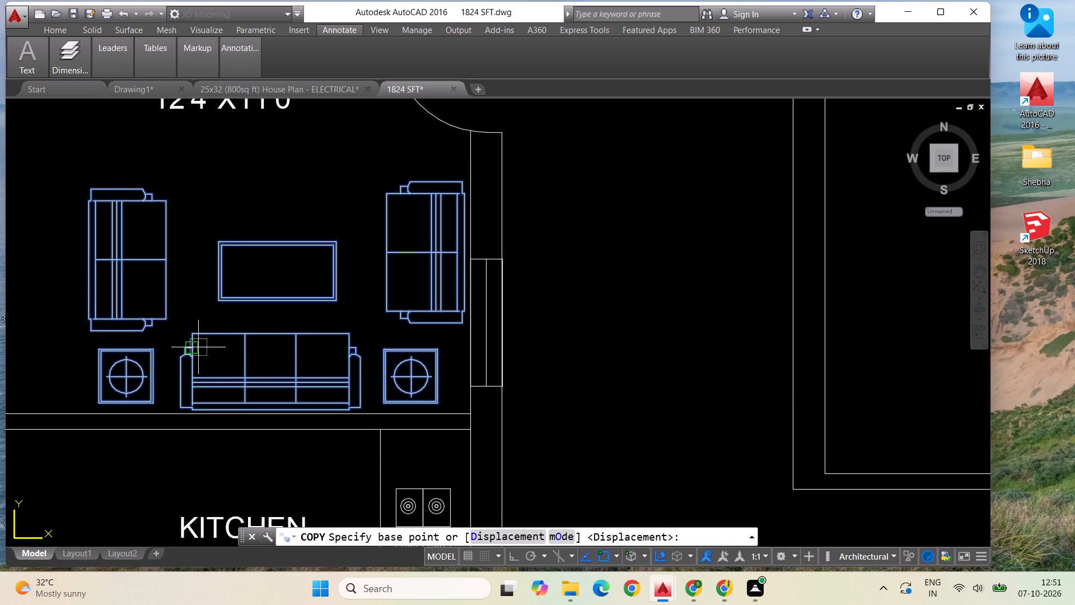
click(198, 347)
scroll(155, 346, down, 3)
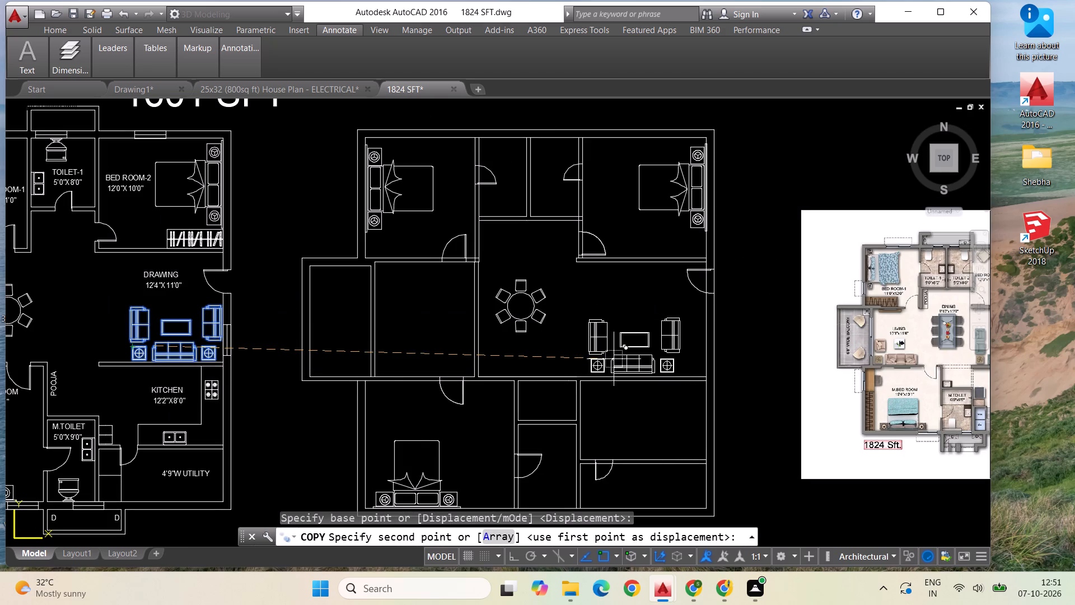
scroll(614, 359, up, 2)
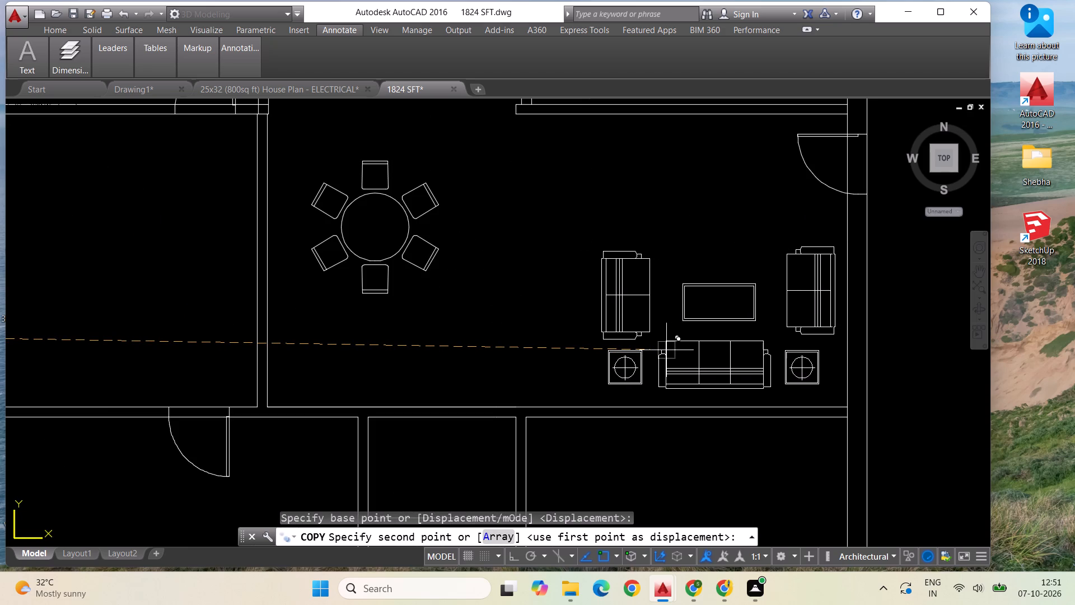
click(668, 350)
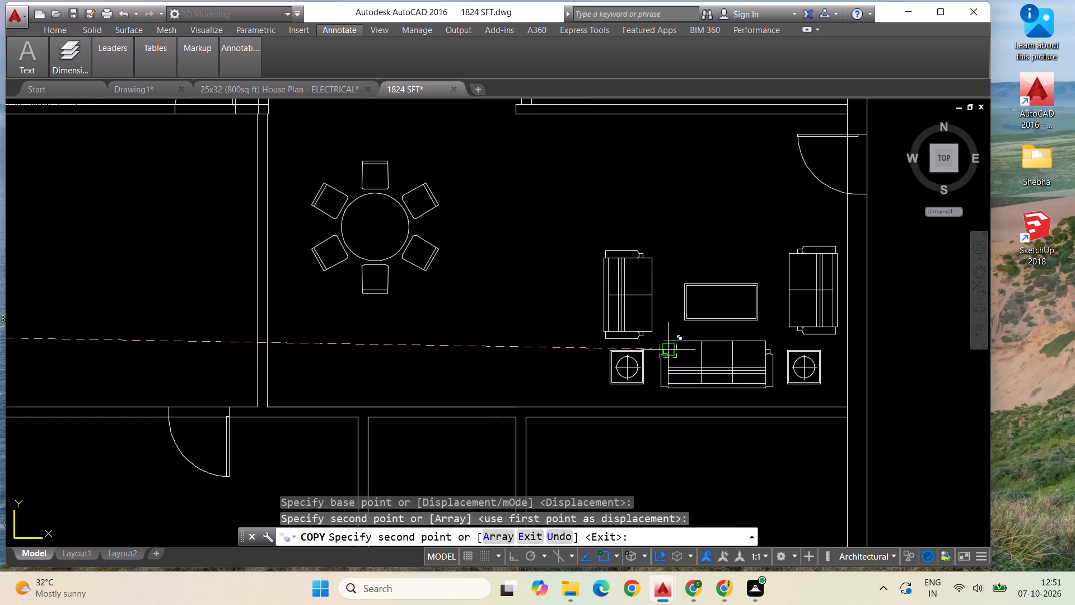
key(Escape)
scroll(485, 305, down, 3)
scroll(592, 256, down, 1)
scroll(519, 262, up, 2)
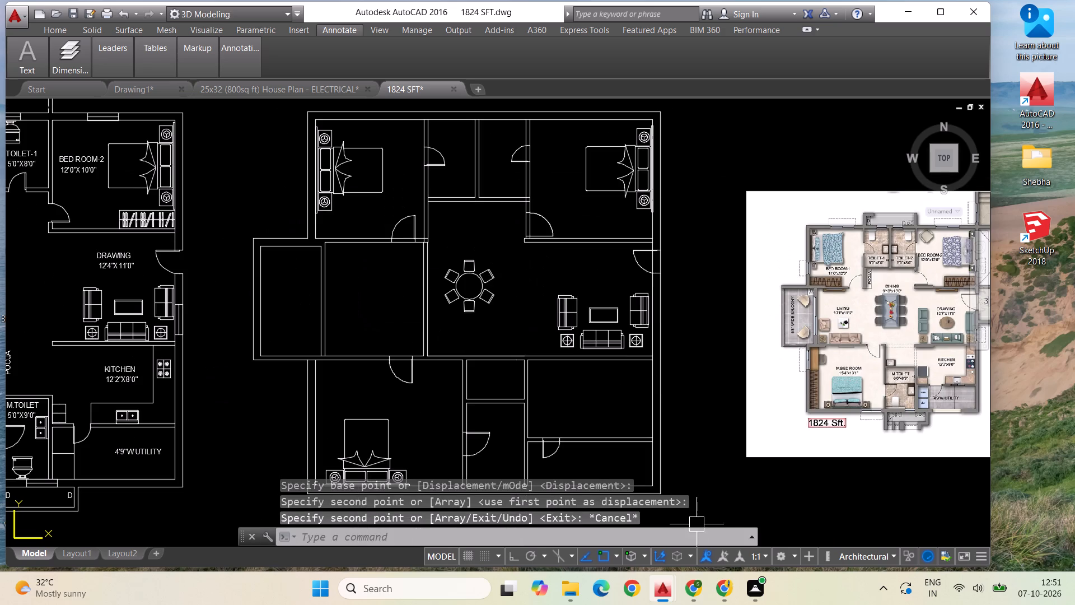
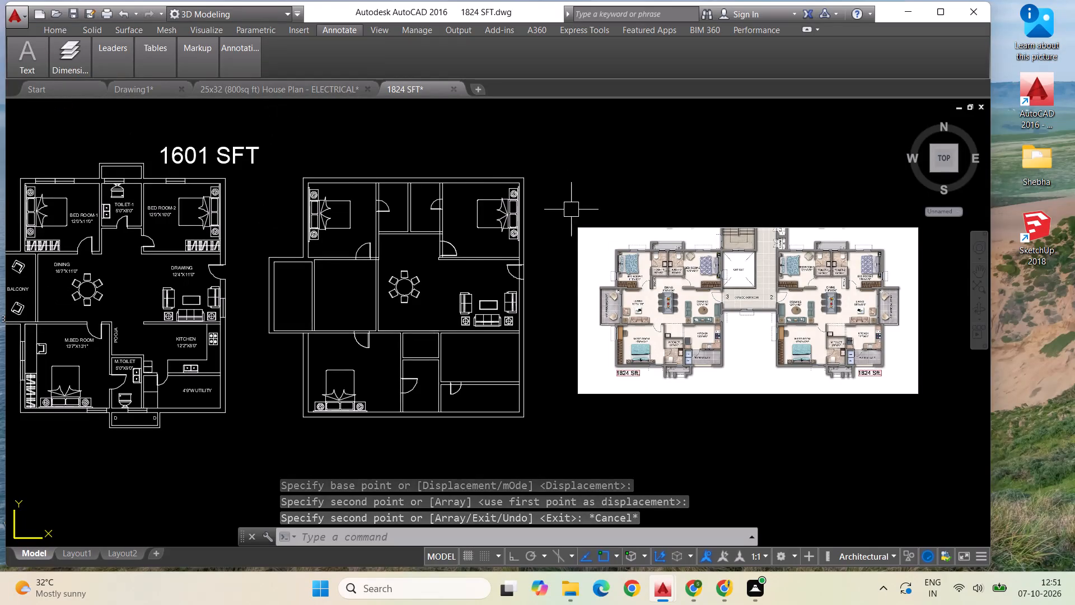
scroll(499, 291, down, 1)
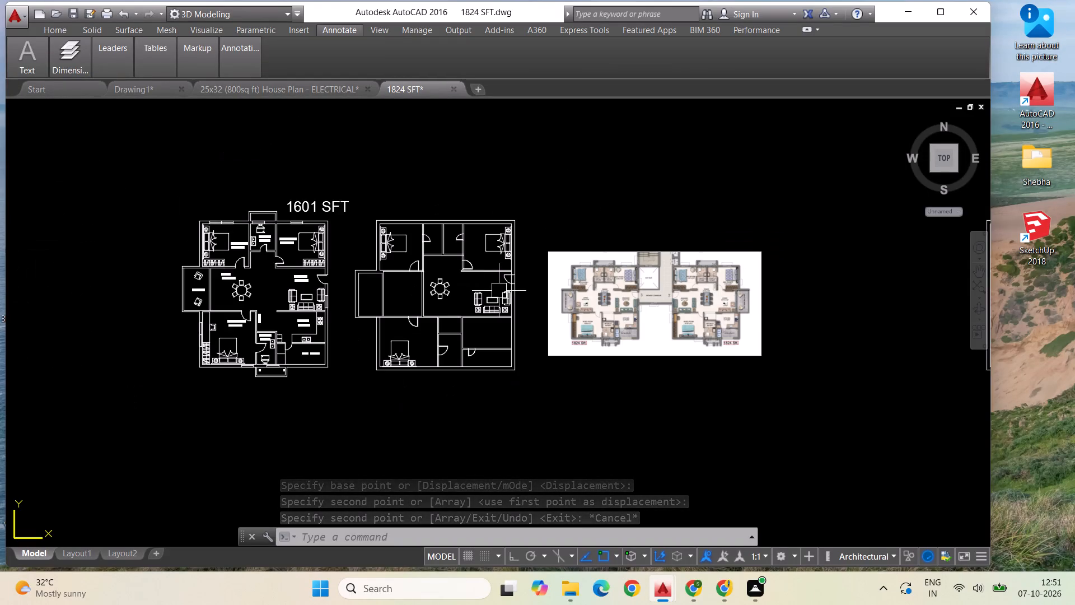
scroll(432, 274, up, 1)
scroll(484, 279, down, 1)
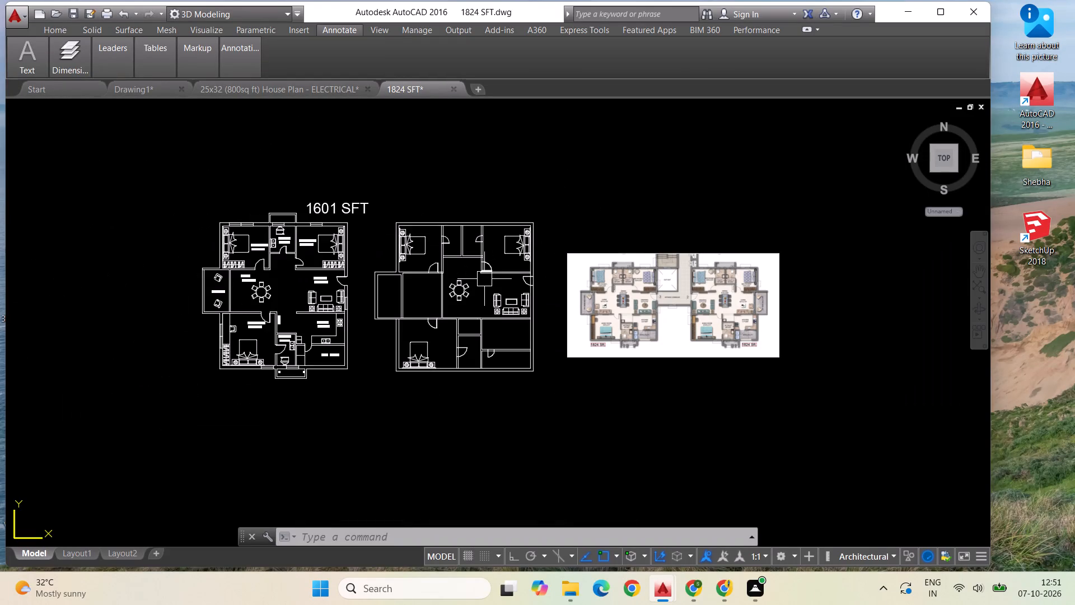
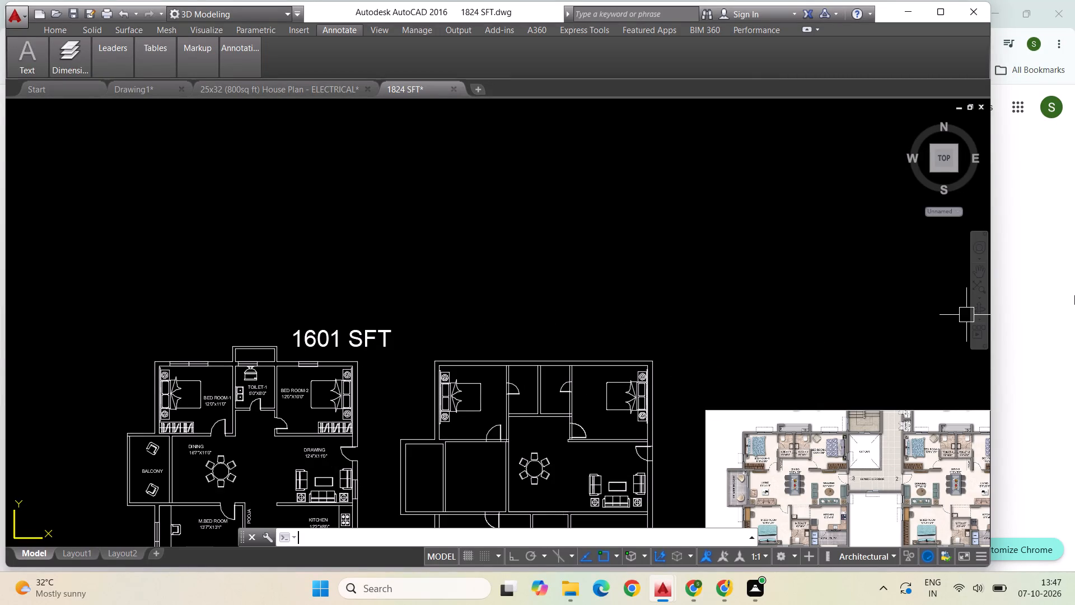
Compare the partly furnished middle floor plan with the 1601 SFT plan and the 1824 Sft. reference image.
scroll(400, 267, down, 1)
scroll(442, 207, down, 1)
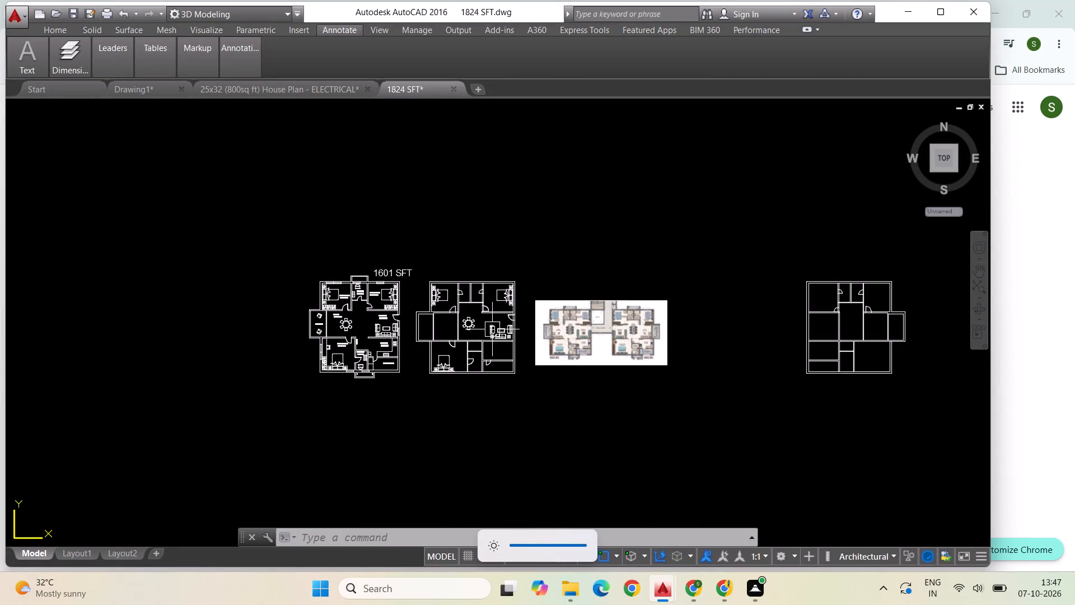
scroll(492, 330, up, 2)
scroll(345, 288, down, 1)
scroll(450, 282, up, 1)
scroll(674, 289, down, 1)
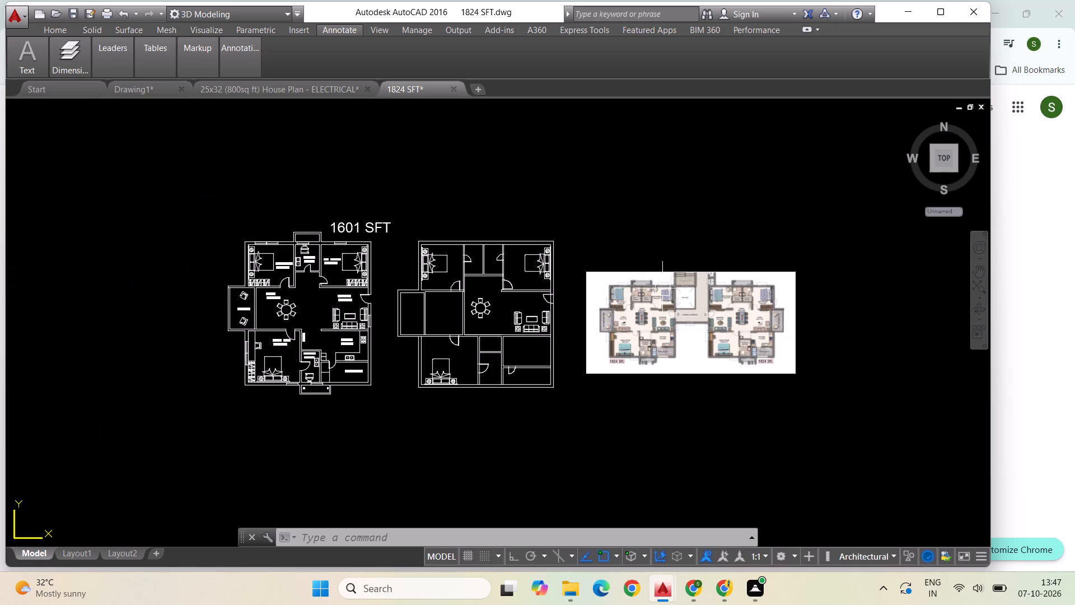
scroll(596, 281, up, 2)
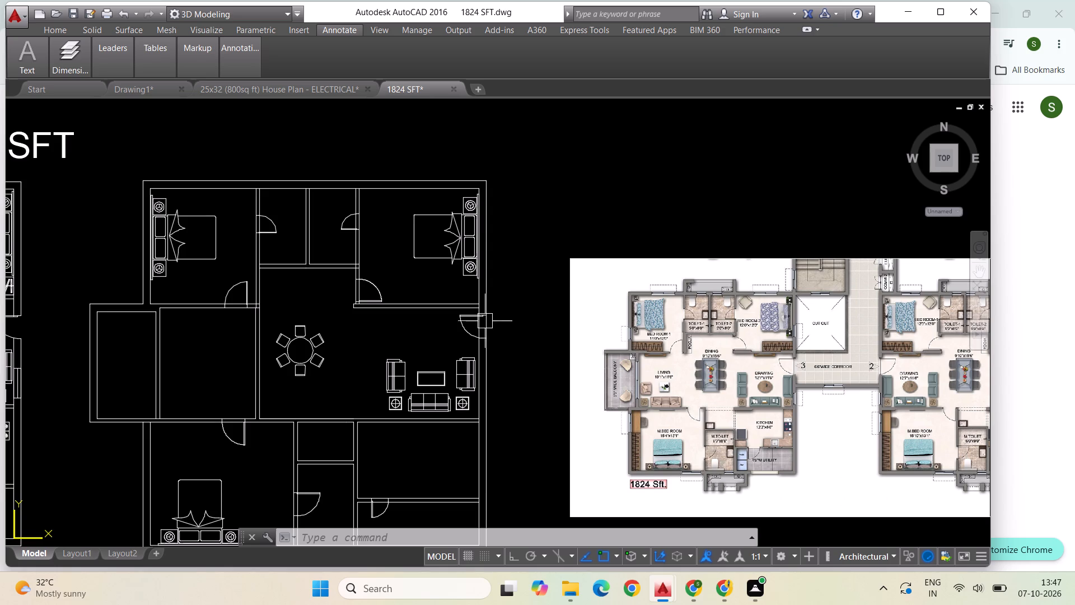
scroll(521, 313, down, 1)
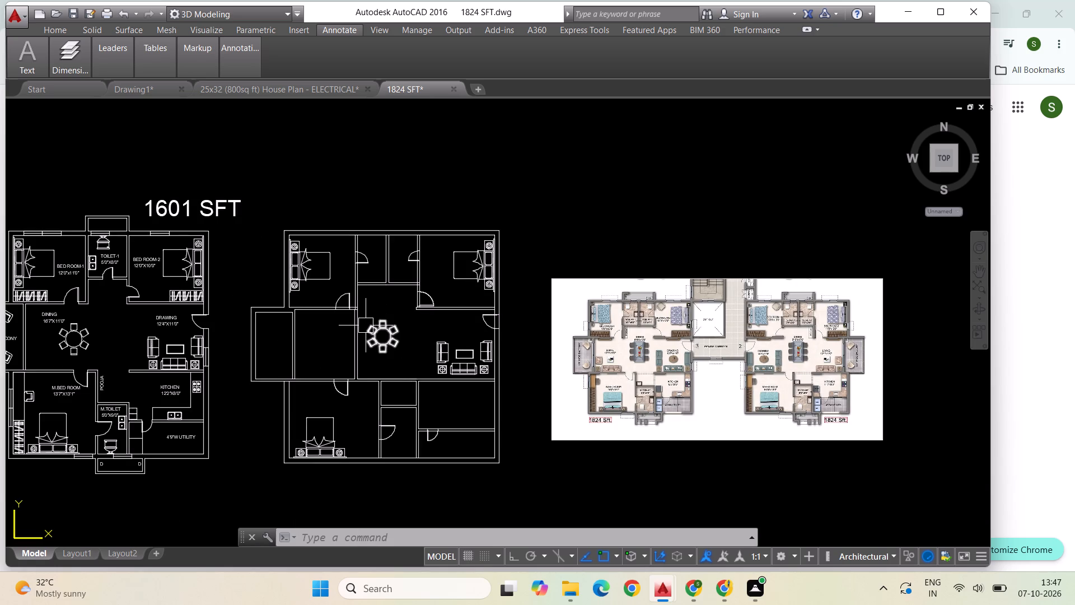
scroll(439, 288, up, 1)
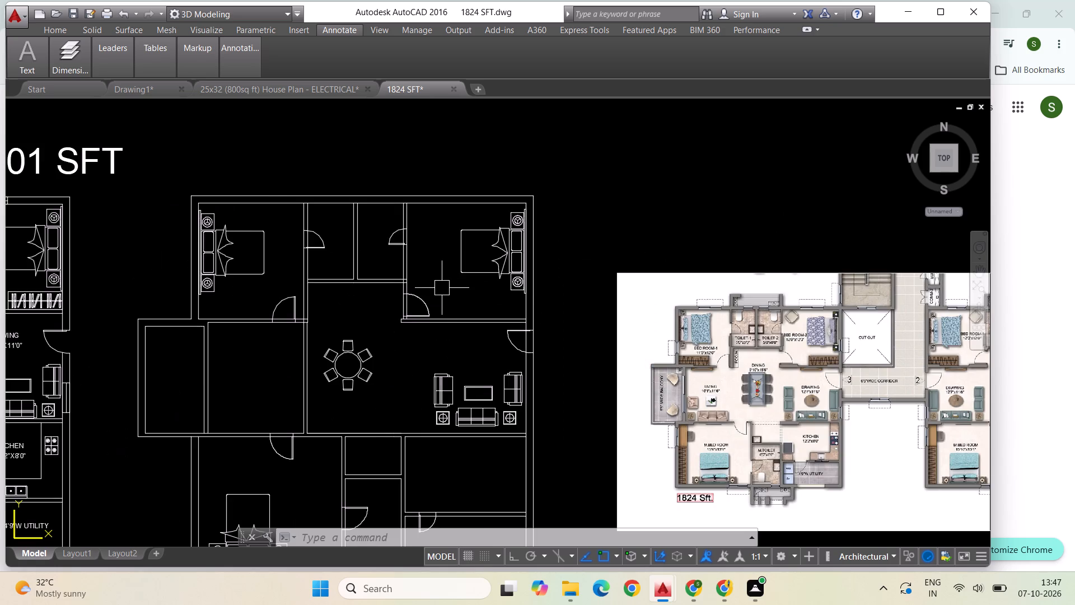
scroll(602, 231, down, 1)
scroll(500, 267, up, 1)
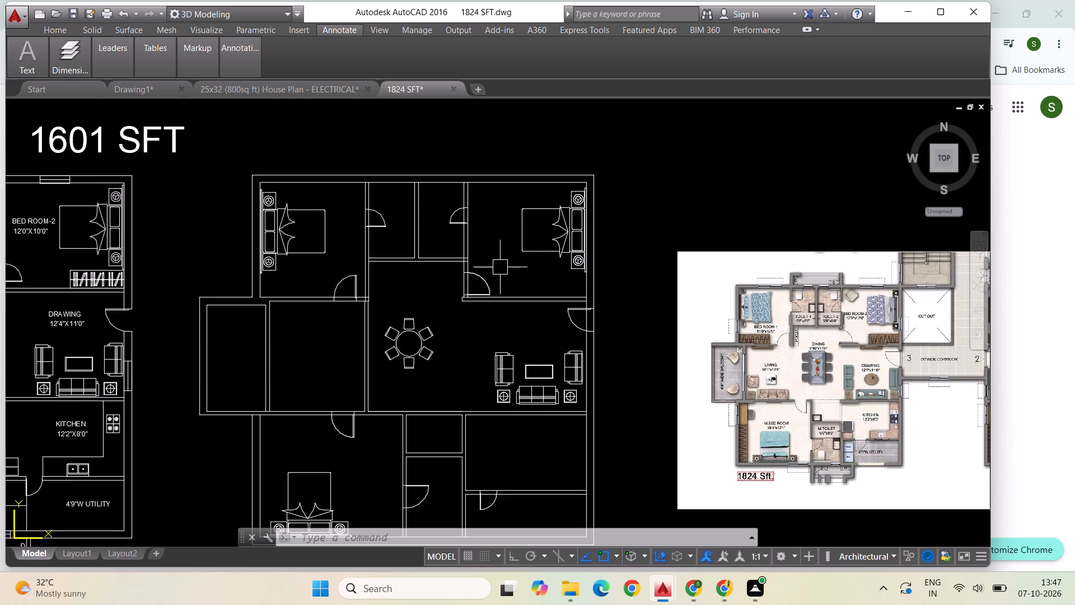
scroll(451, 285, down, 1)
scroll(435, 309, up, 1)
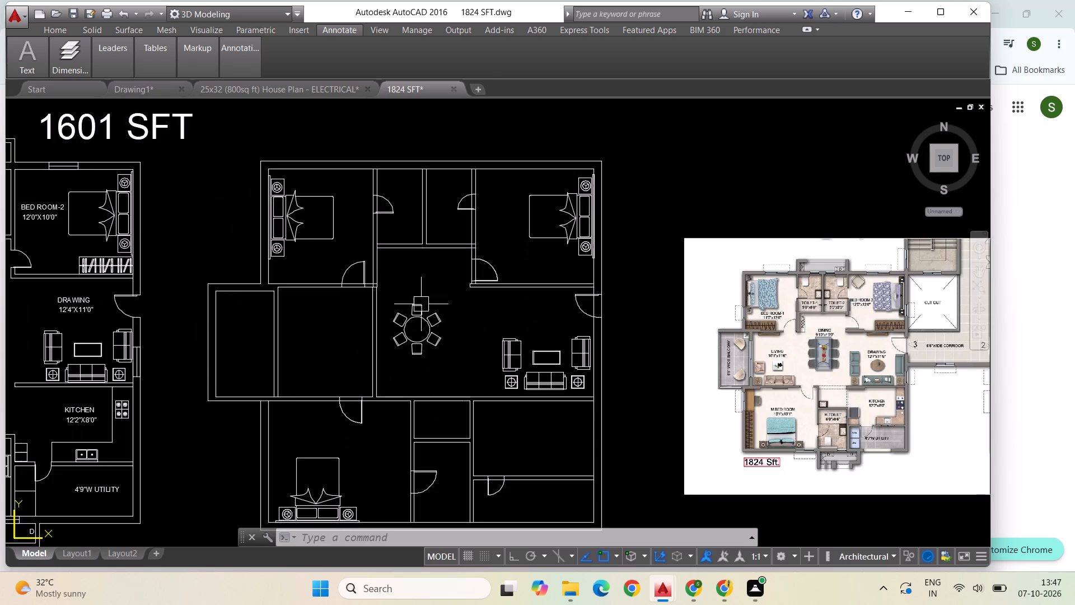
scroll(413, 297, down, 1)
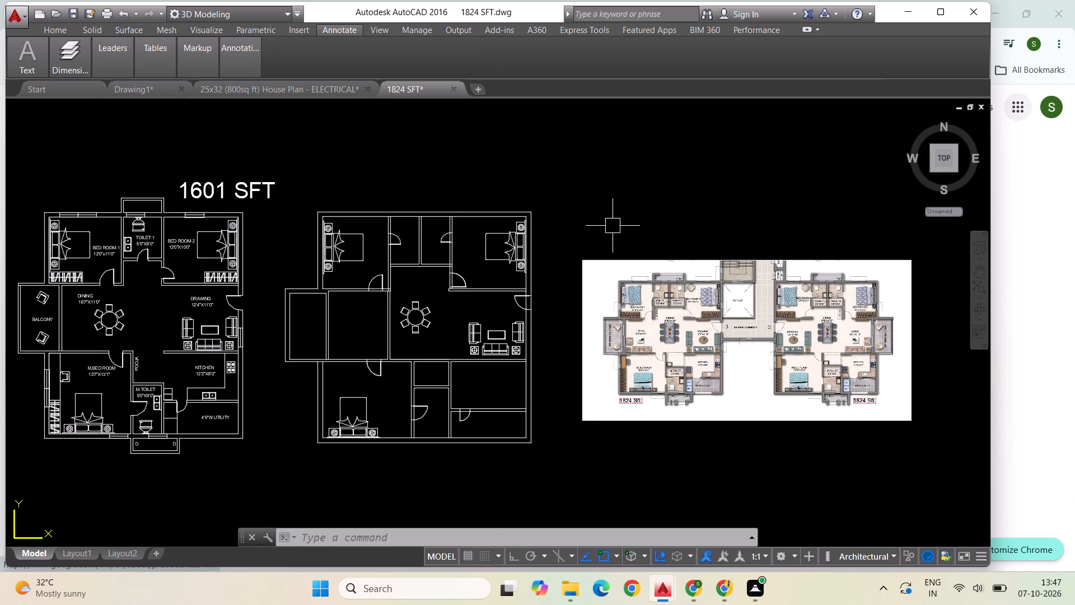
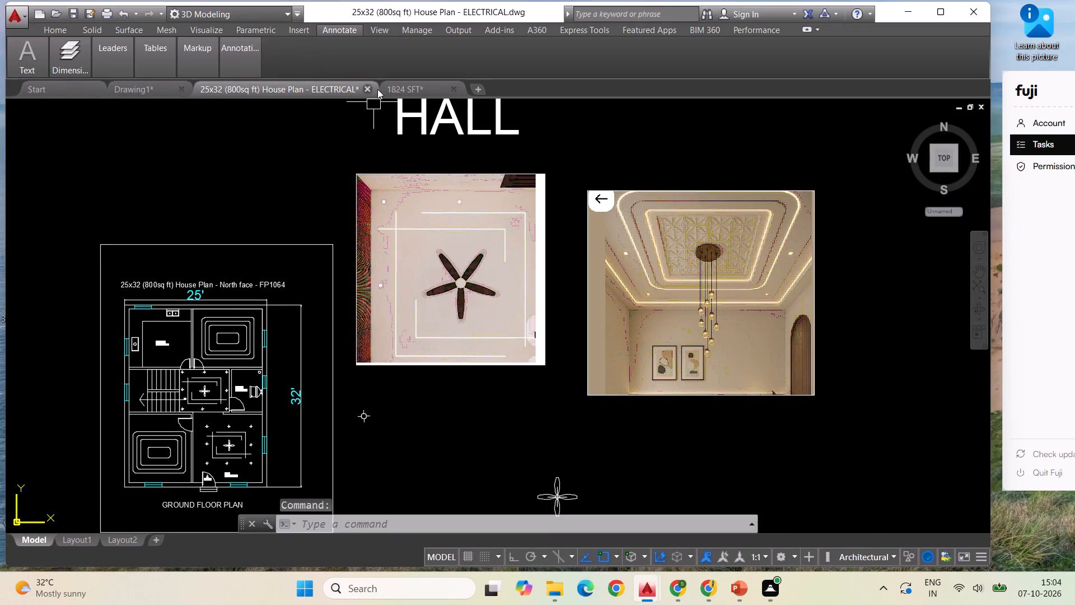
Switch back to the 1824 SFT drawing with the floor plans and reference image, and maximize the application window.
click(405, 89)
scroll(559, 267, down, 2)
scroll(465, 339, up, 2)
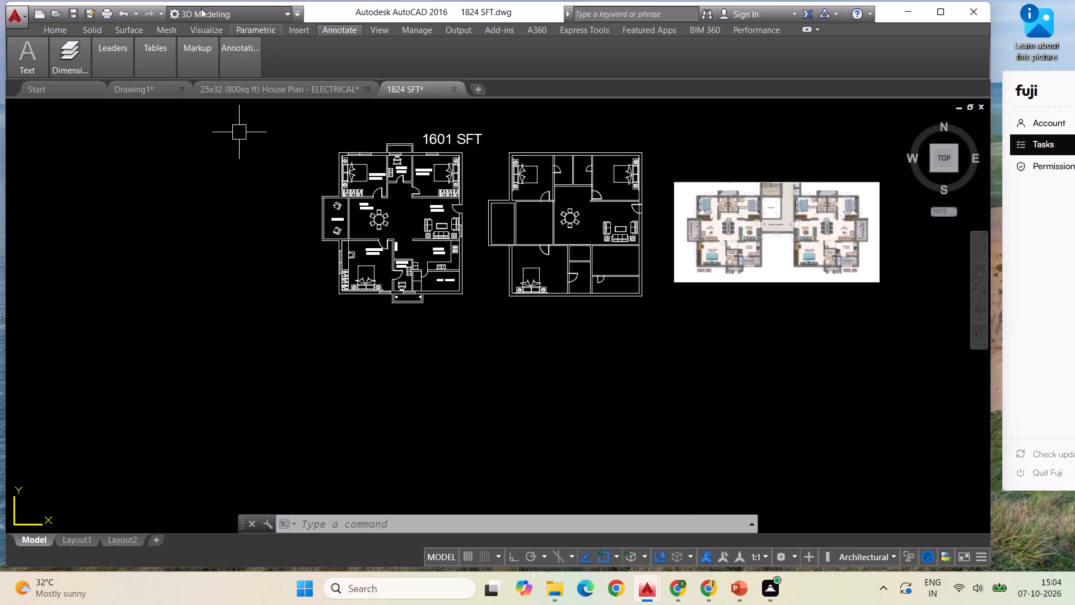
scroll(481, 317, down, 1)
scroll(515, 323, up, 1)
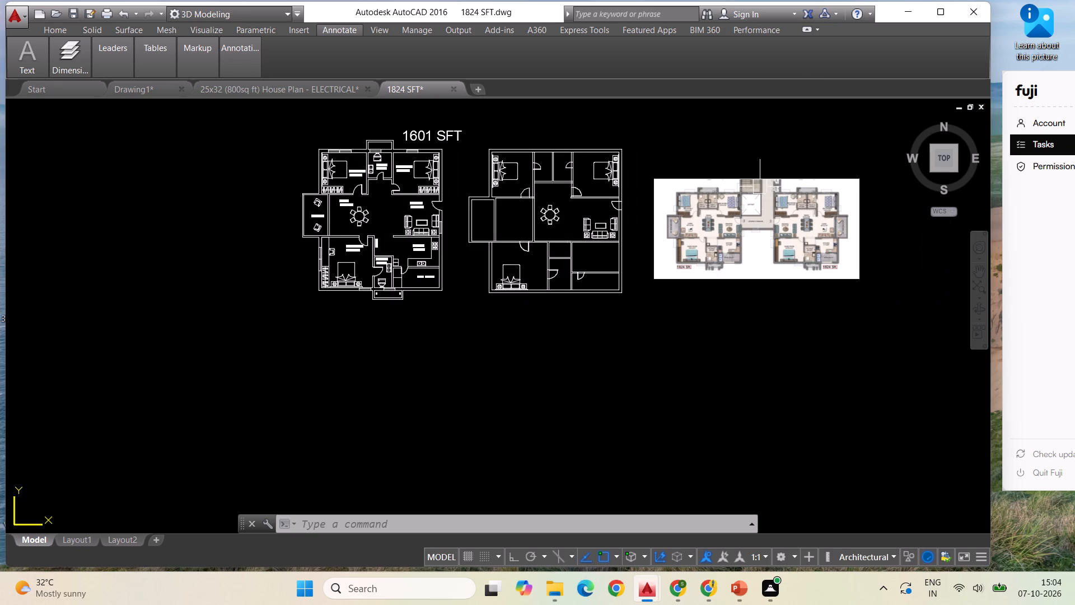
click(936, 12)
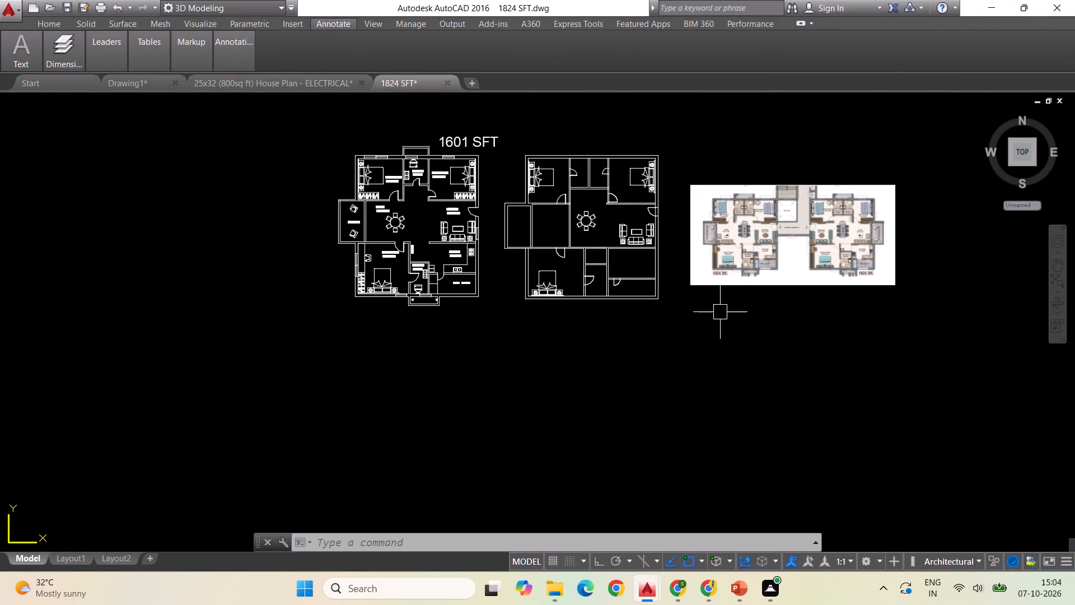
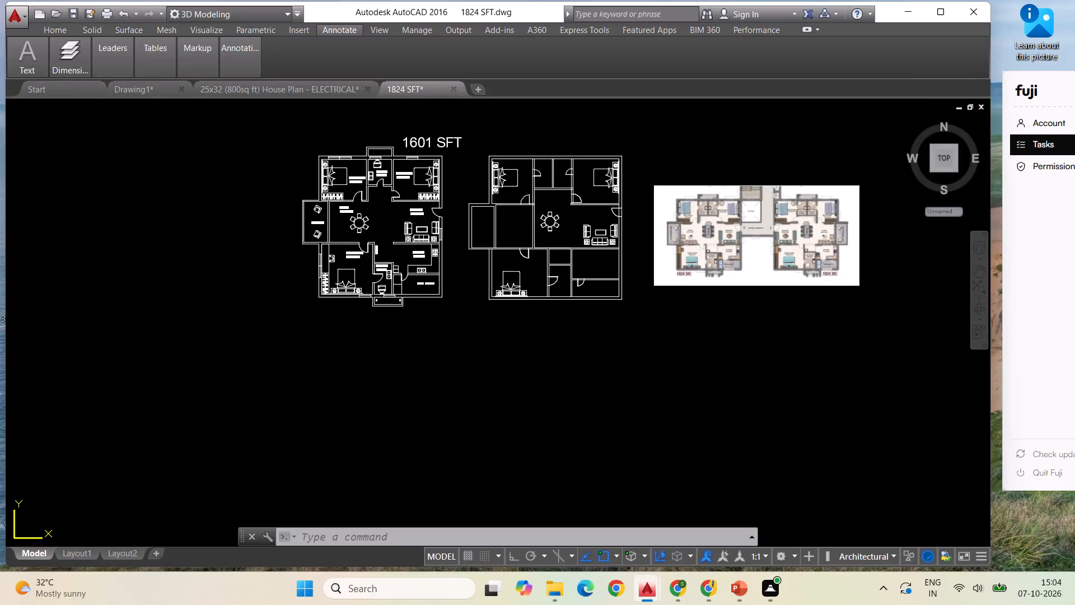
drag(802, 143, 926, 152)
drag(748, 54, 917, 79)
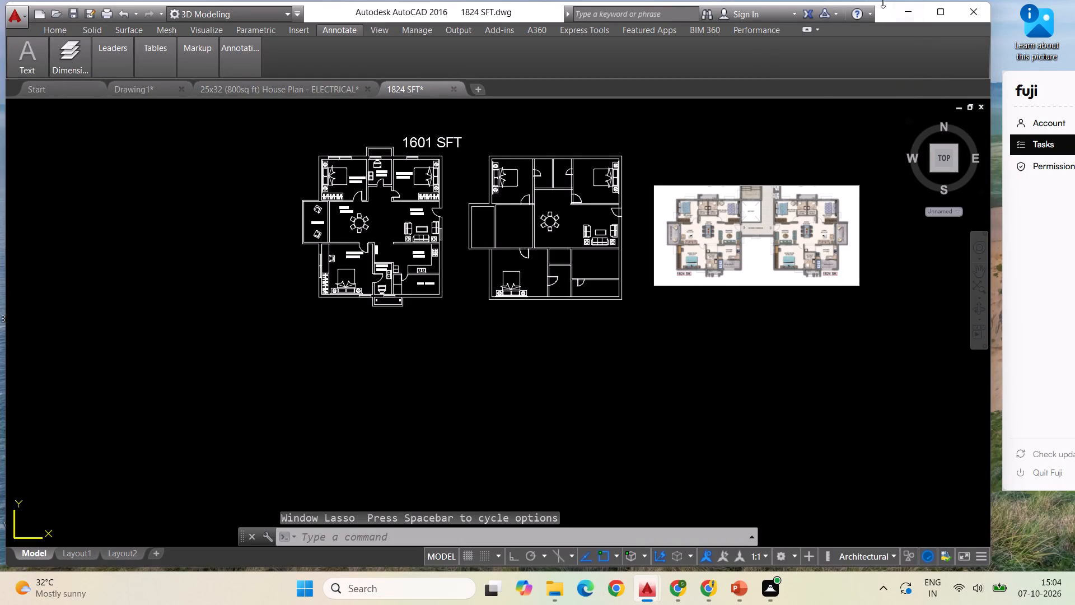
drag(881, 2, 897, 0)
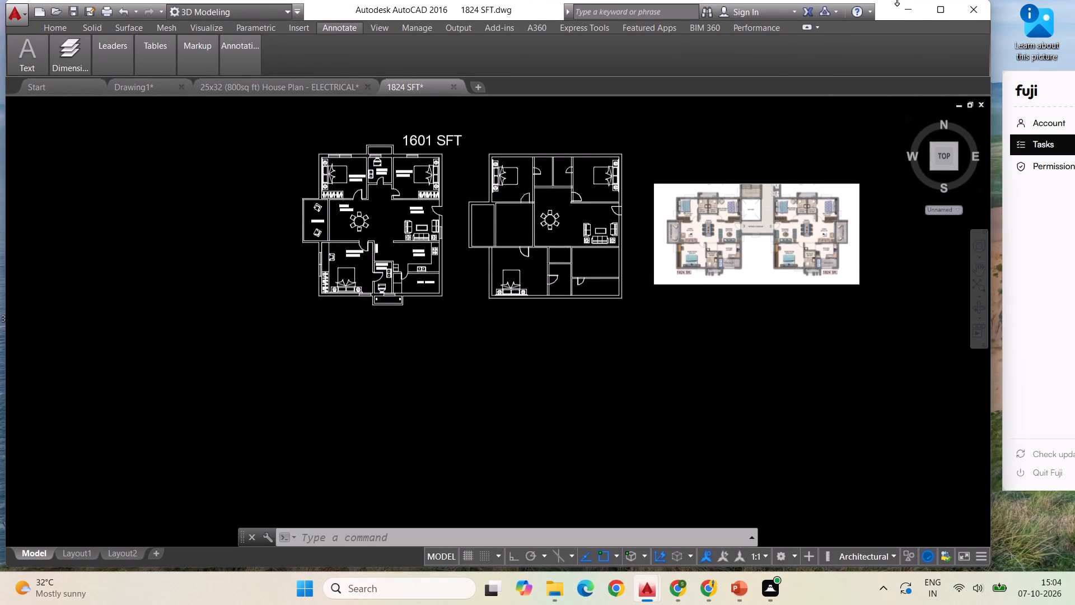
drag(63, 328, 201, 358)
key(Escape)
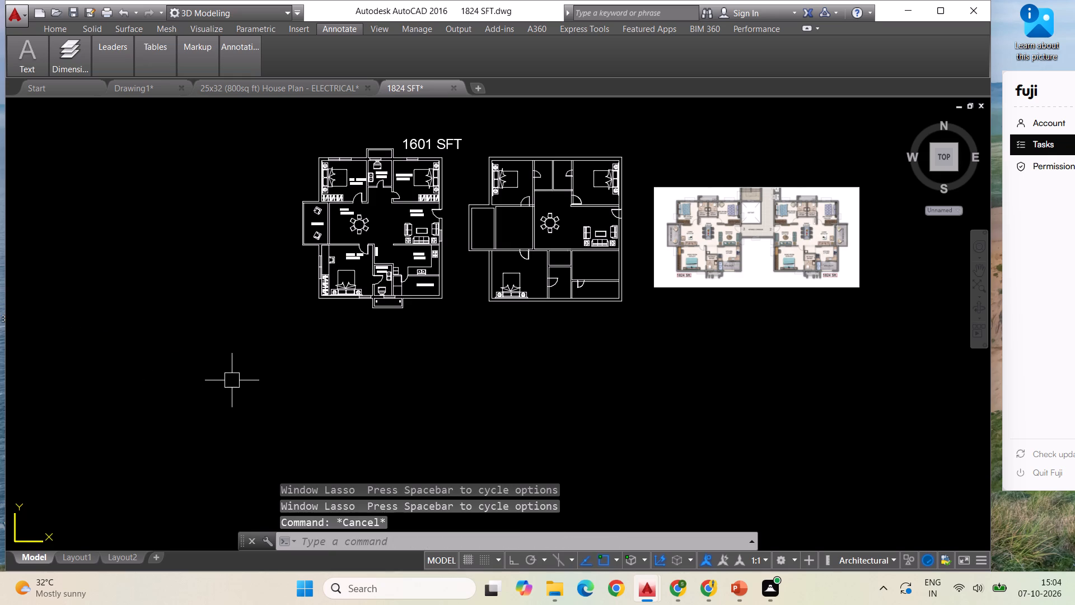
Compare the unfinished 1824 SFT plan with the 1601 SFT plan and the reference image, examining the kitchen and utility area.
scroll(261, 372, down, 1)
scroll(343, 319, up, 3)
scroll(329, 361, up, 2)
scroll(325, 364, down, 2)
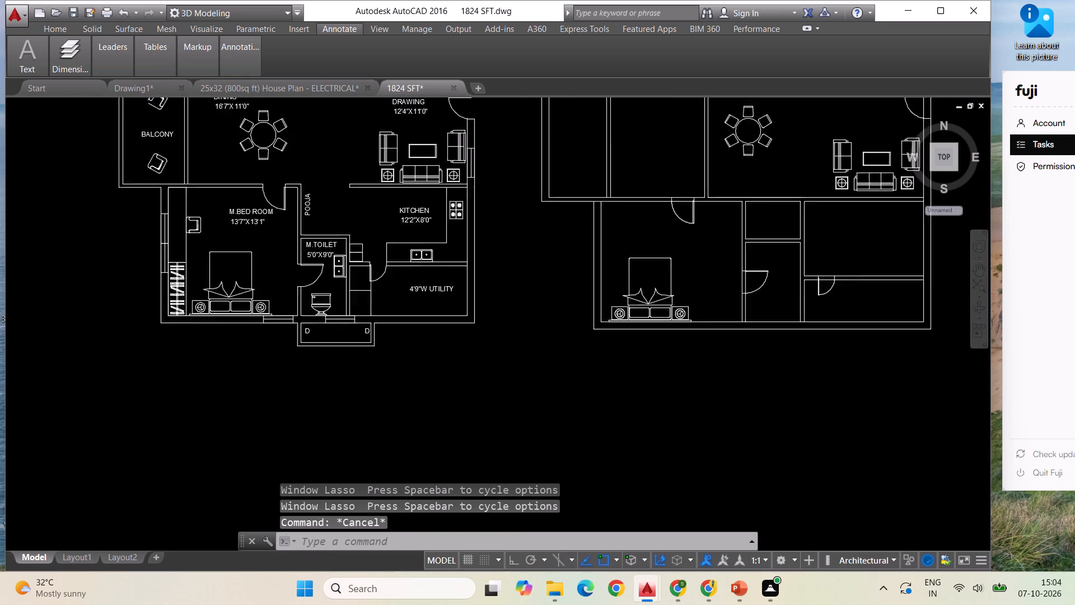
scroll(287, 366, down, 1)
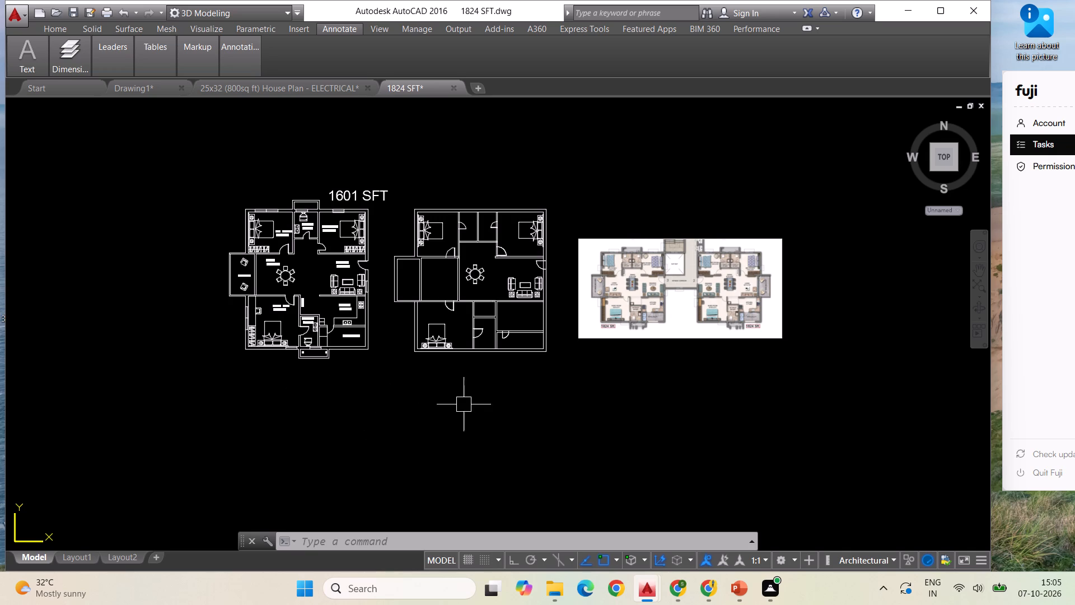
scroll(399, 389, down, 1)
scroll(541, 379, up, 2)
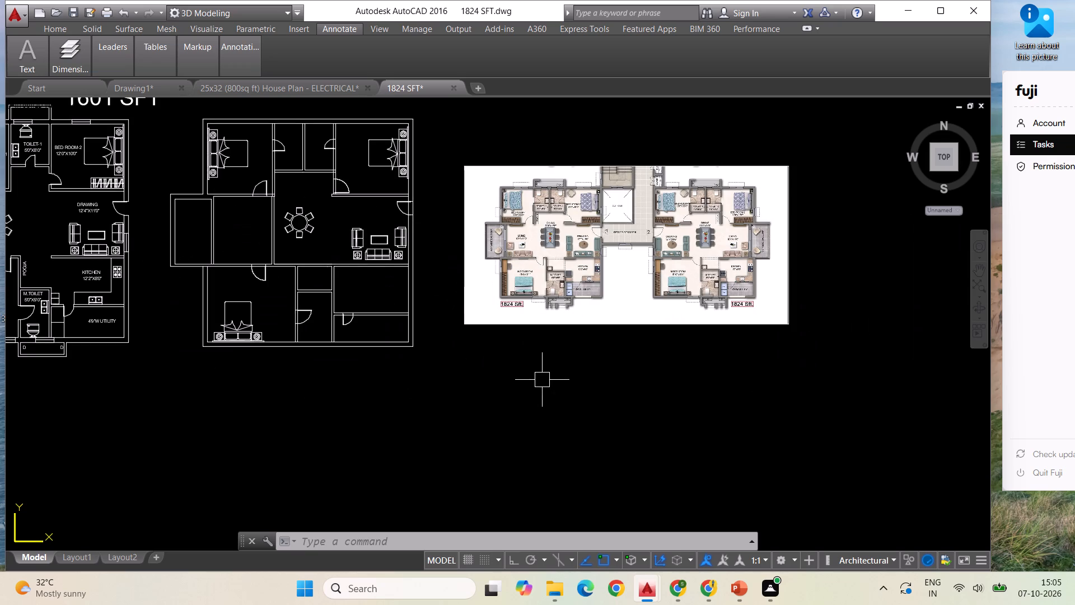
scroll(385, 402, down, 1)
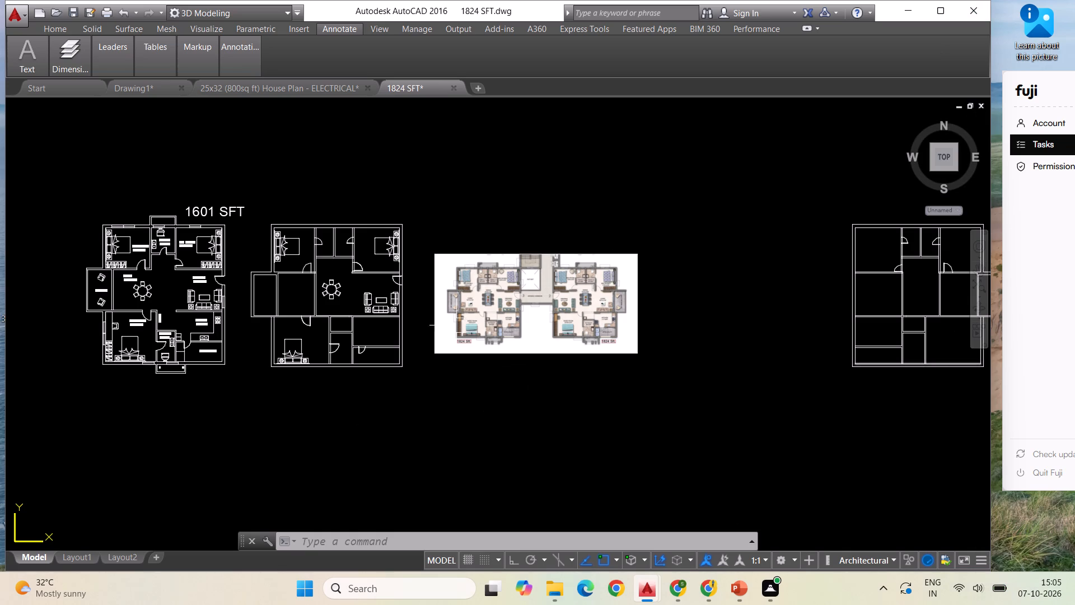
scroll(367, 301, down, 1)
scroll(326, 297, up, 2)
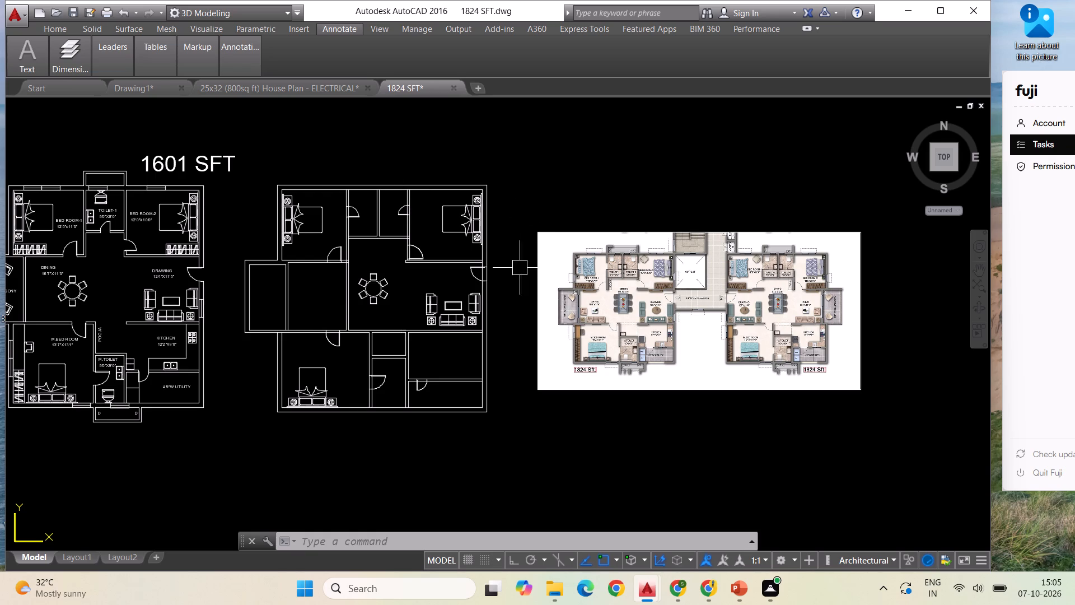
scroll(550, 318, down, 1)
scroll(338, 352, up, 2)
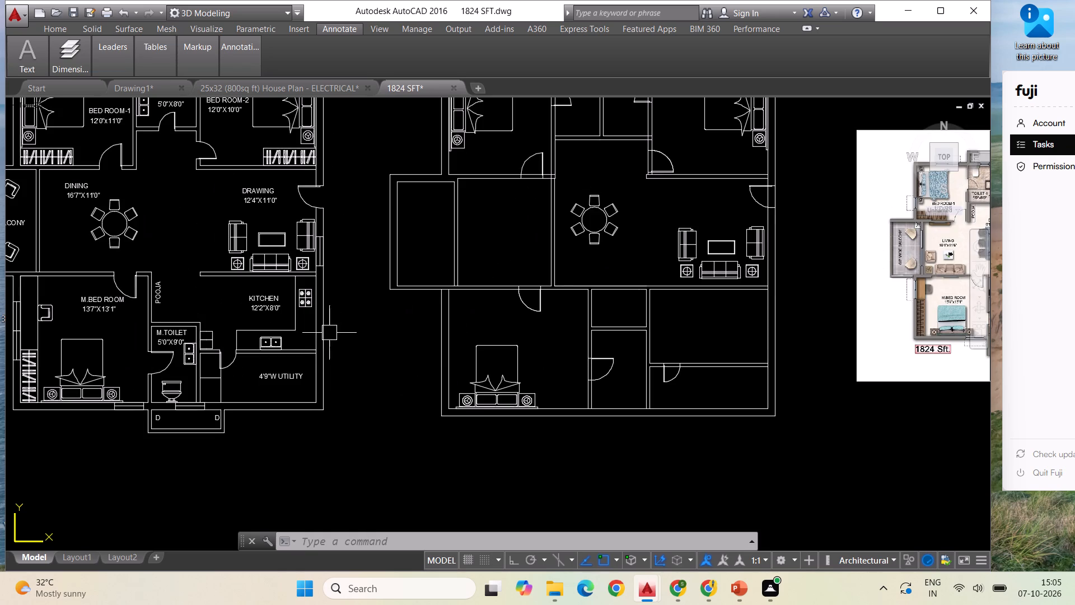
With Ortho on, draw the kitchen counter outline from the drawing-room wall down, about 7' across, and down to the utility door's edge.
key(Escape)
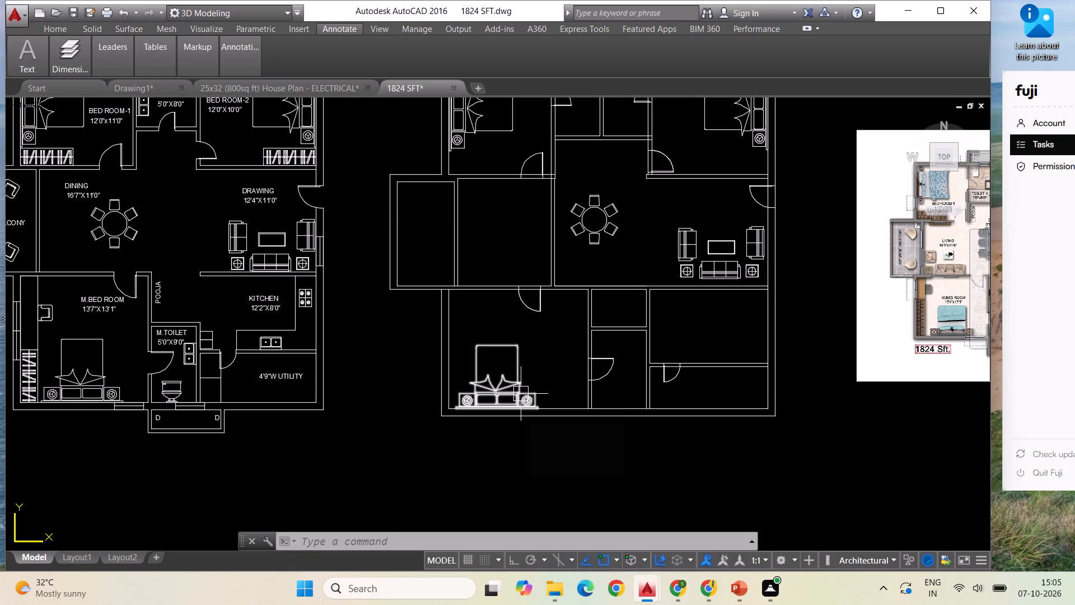
key(l)
key(Return)
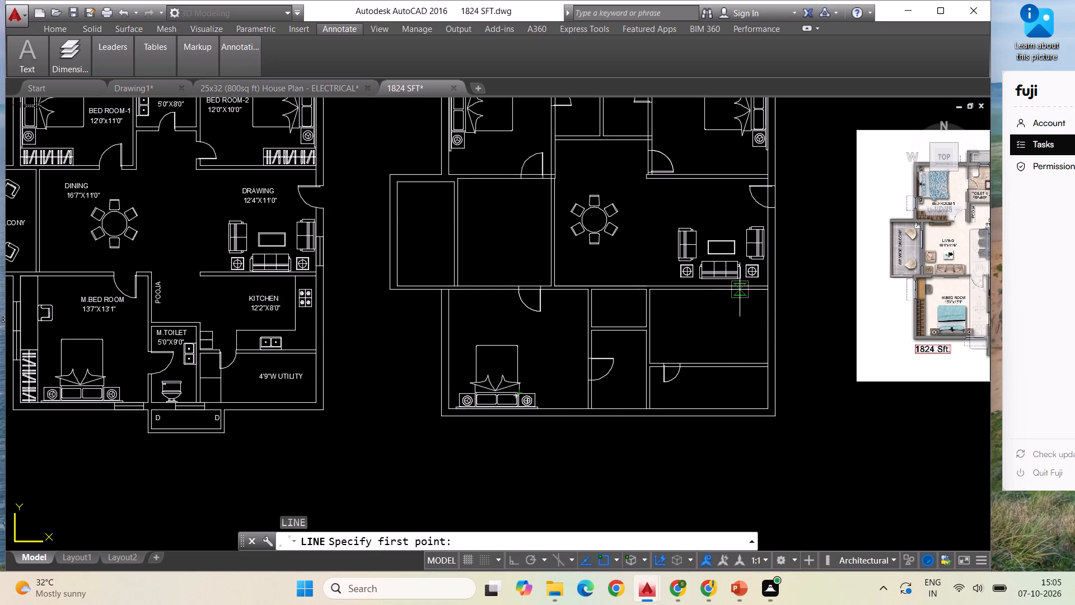
scroll(733, 301, up, 2)
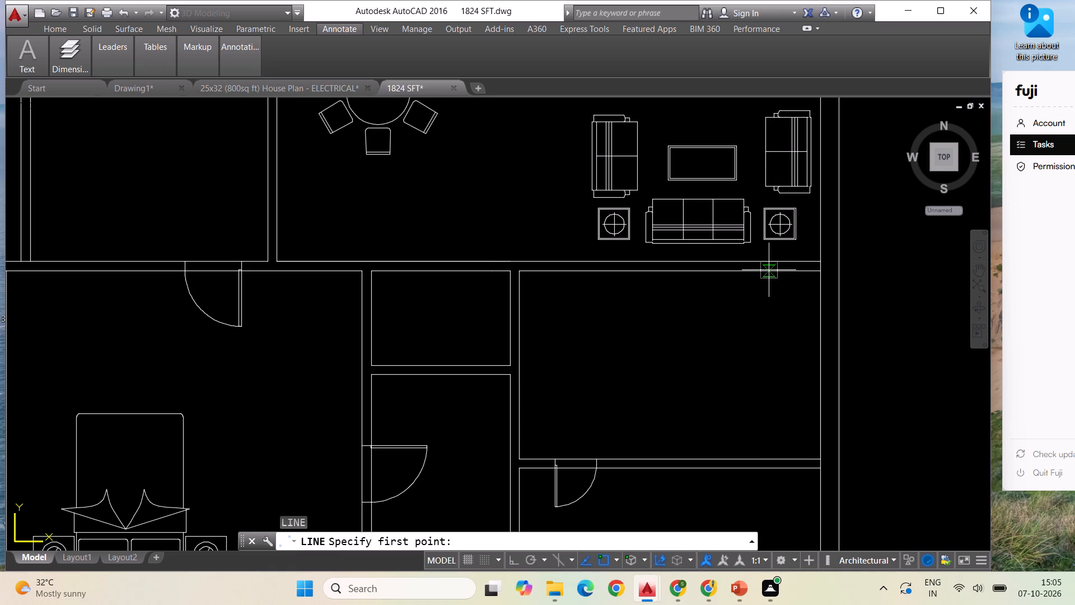
click(769, 271)
scroll(769, 310, down, 1)
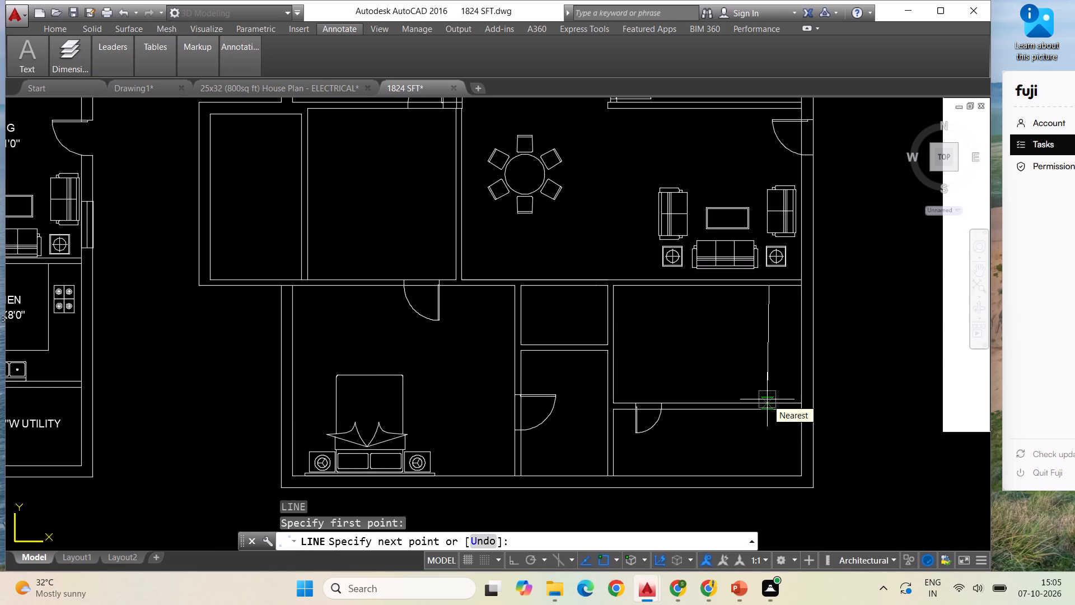
key(F8)
scroll(767, 399, down, 1)
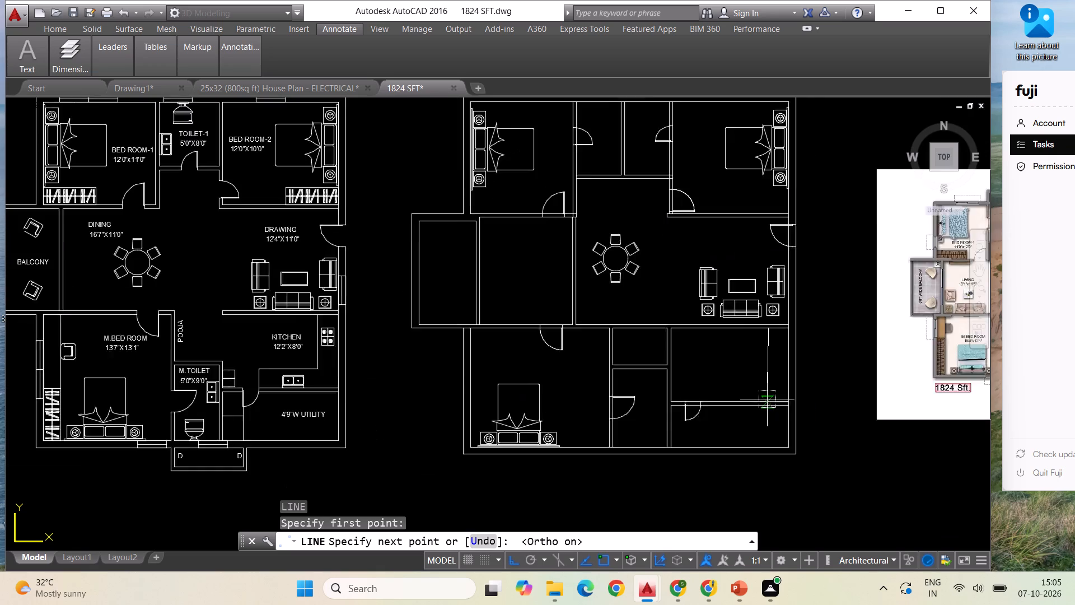
scroll(767, 399, down, 1)
scroll(767, 399, up, 1)
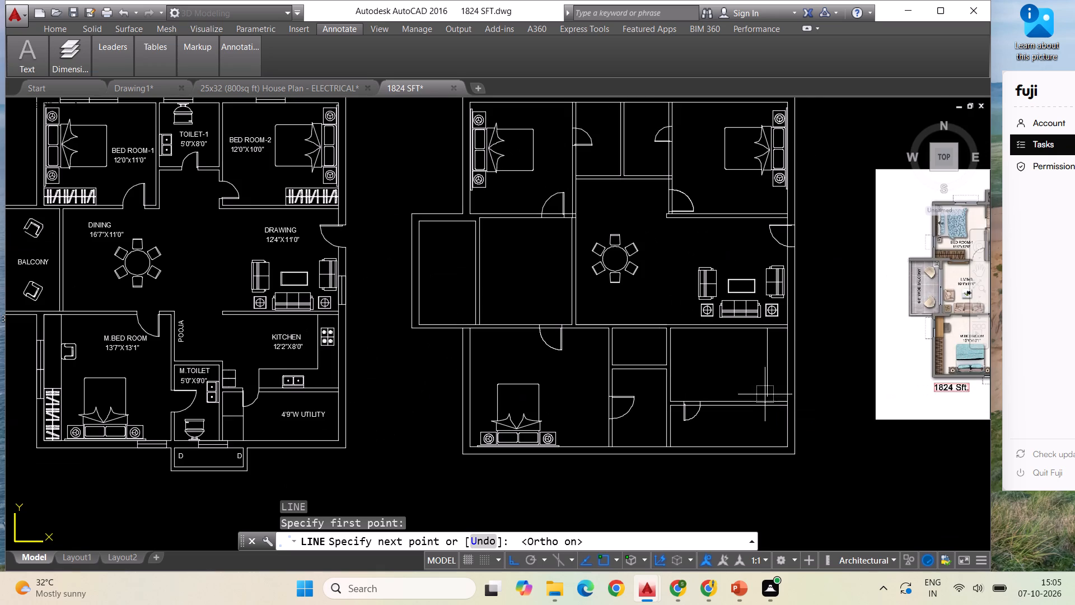
click(765, 379)
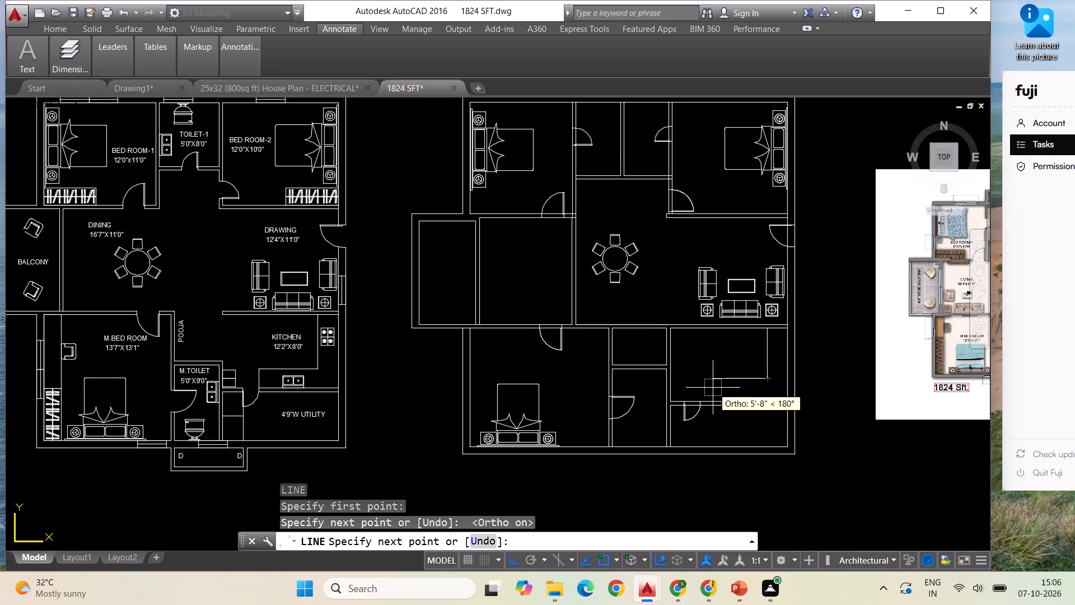
scroll(713, 388, up, 2)
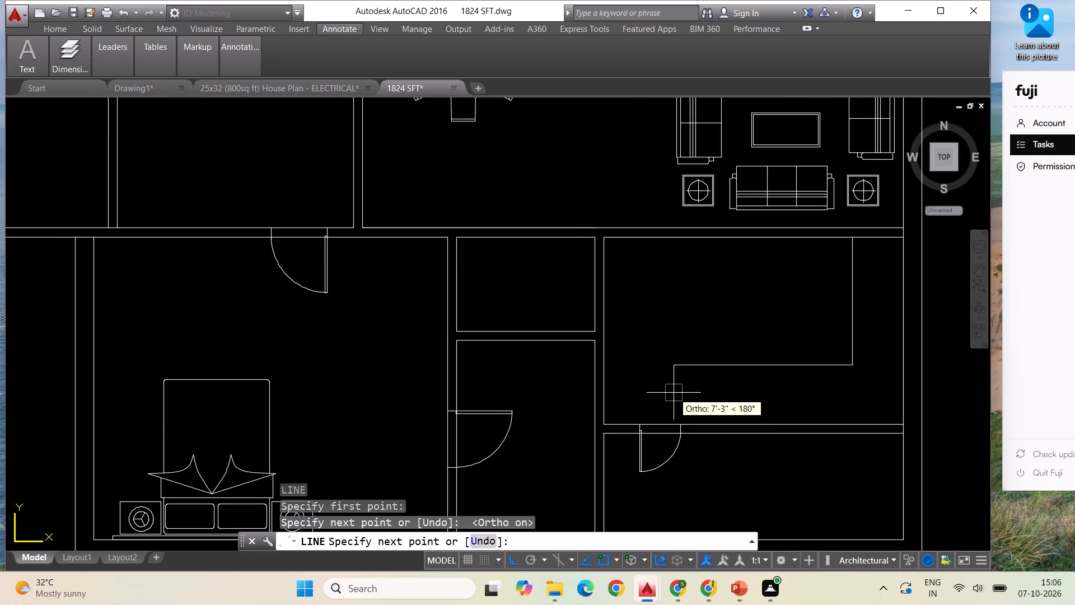
click(680, 395)
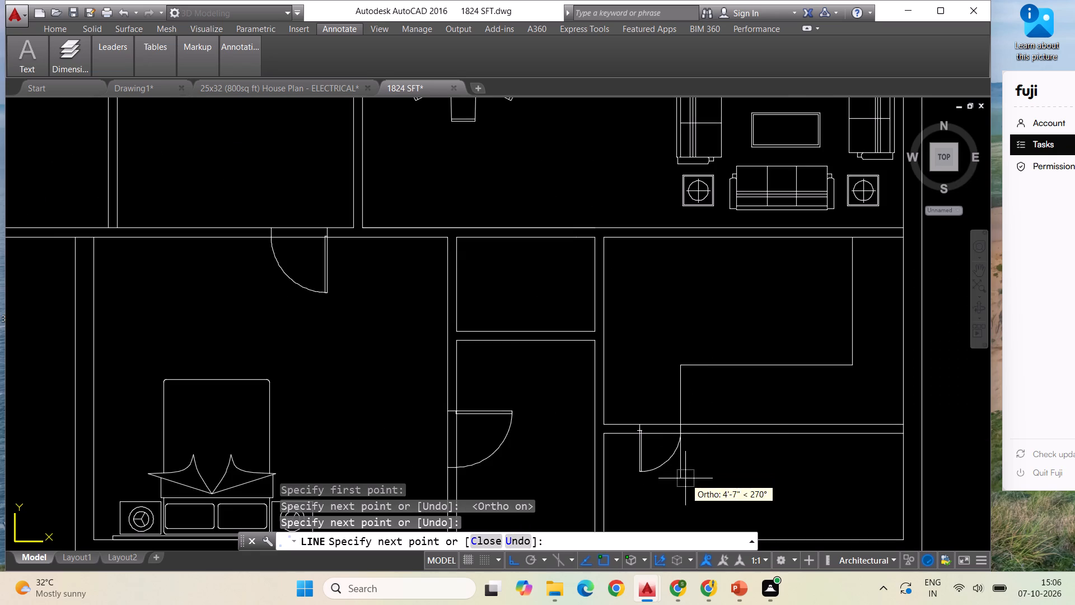
scroll(681, 438, up, 3)
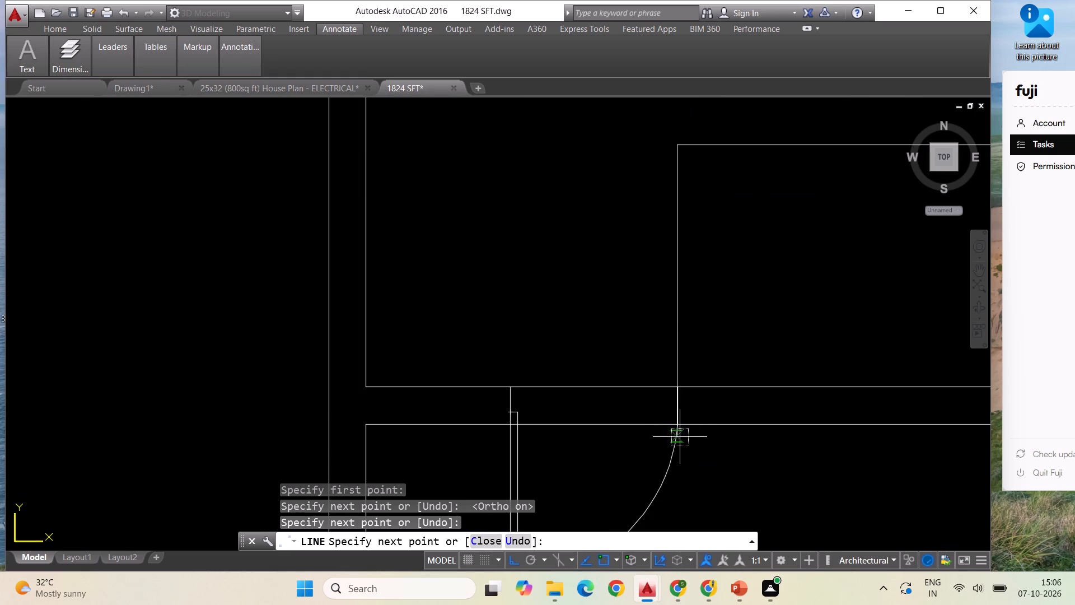
click(678, 426)
key(Escape)
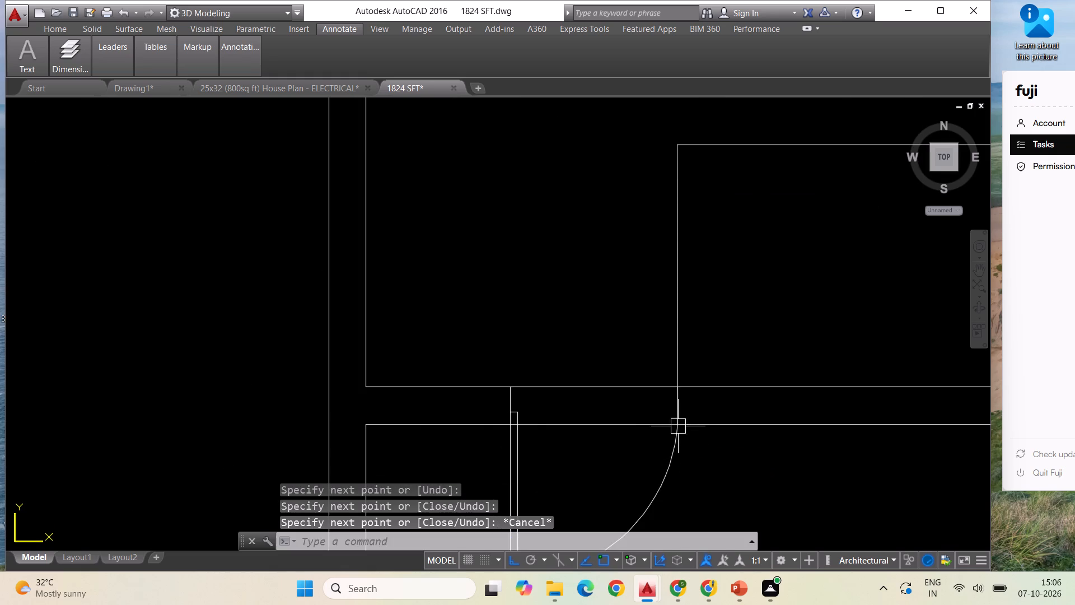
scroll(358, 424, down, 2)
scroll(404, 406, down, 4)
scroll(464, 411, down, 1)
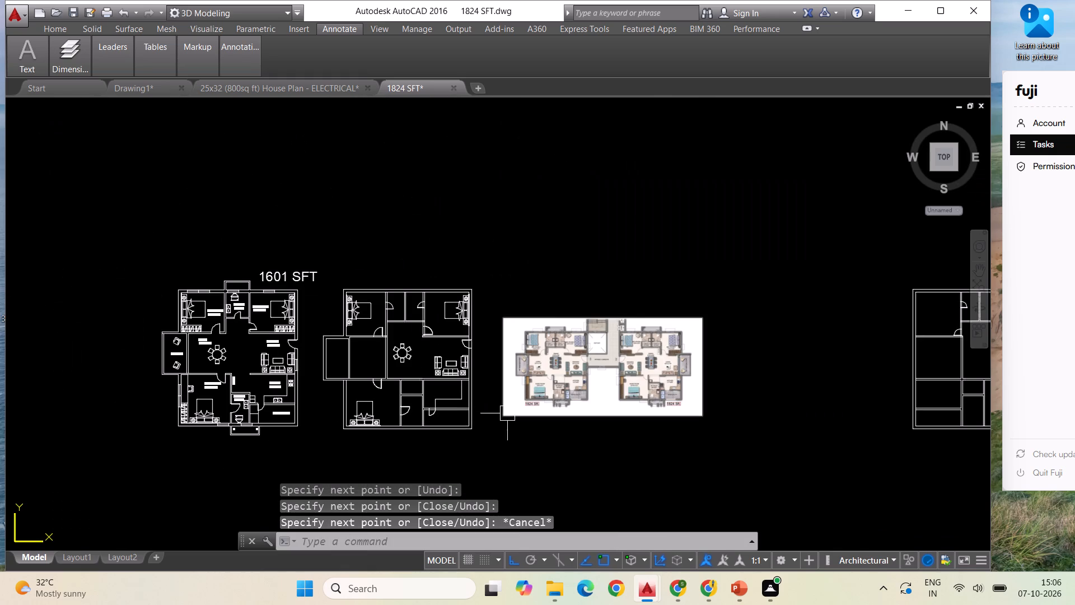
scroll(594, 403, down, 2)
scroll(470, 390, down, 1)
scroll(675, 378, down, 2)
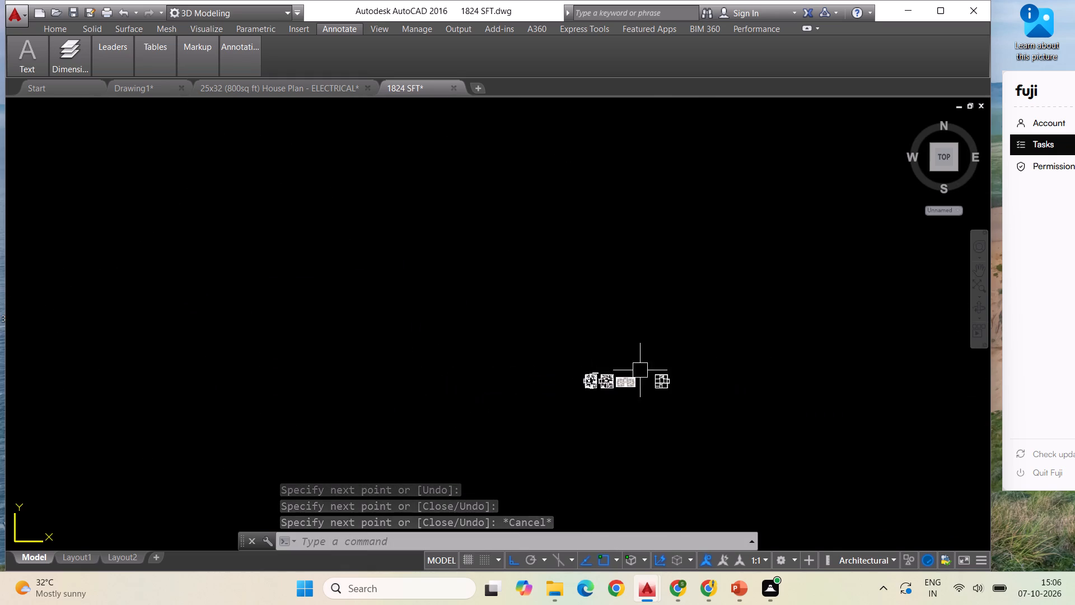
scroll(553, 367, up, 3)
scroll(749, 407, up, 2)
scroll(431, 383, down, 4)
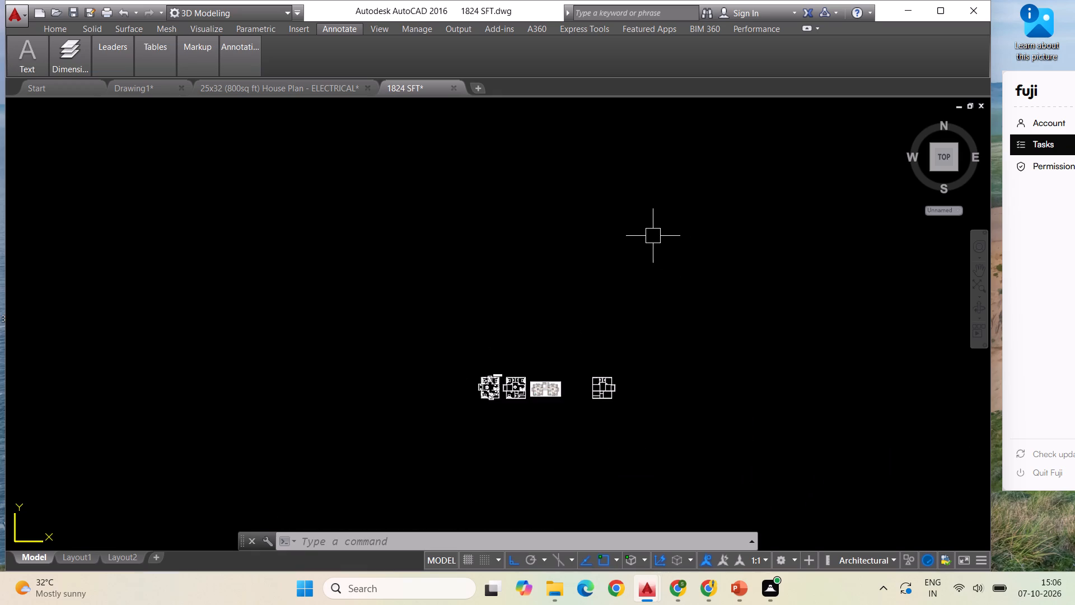
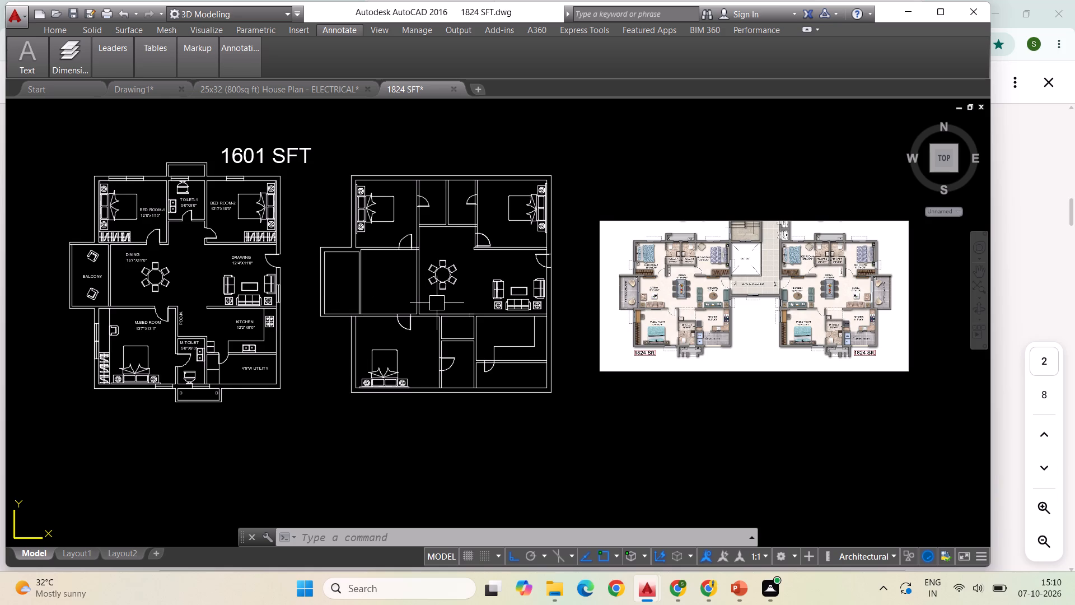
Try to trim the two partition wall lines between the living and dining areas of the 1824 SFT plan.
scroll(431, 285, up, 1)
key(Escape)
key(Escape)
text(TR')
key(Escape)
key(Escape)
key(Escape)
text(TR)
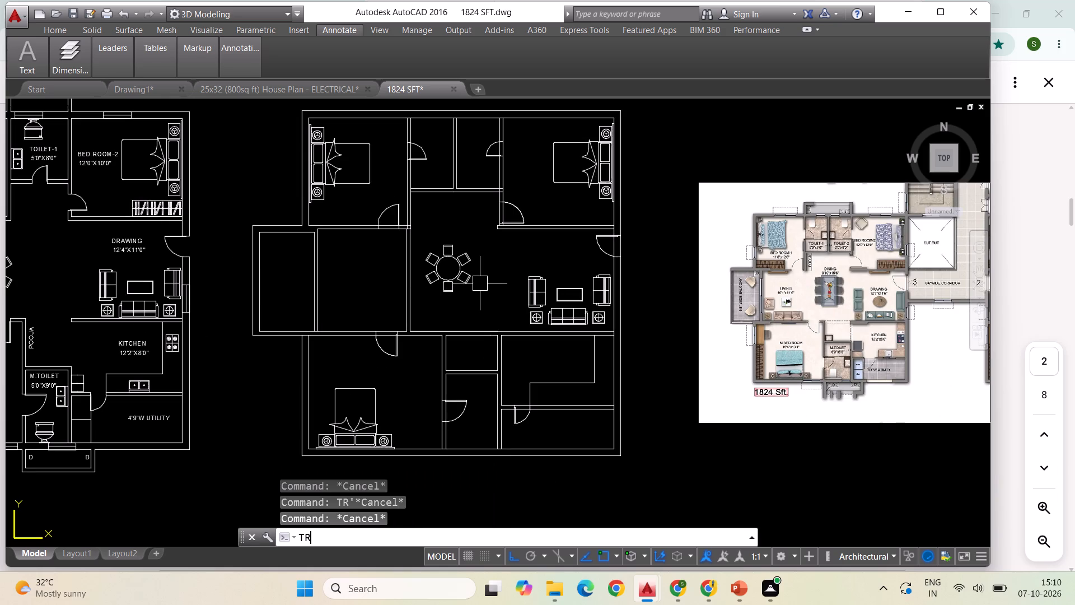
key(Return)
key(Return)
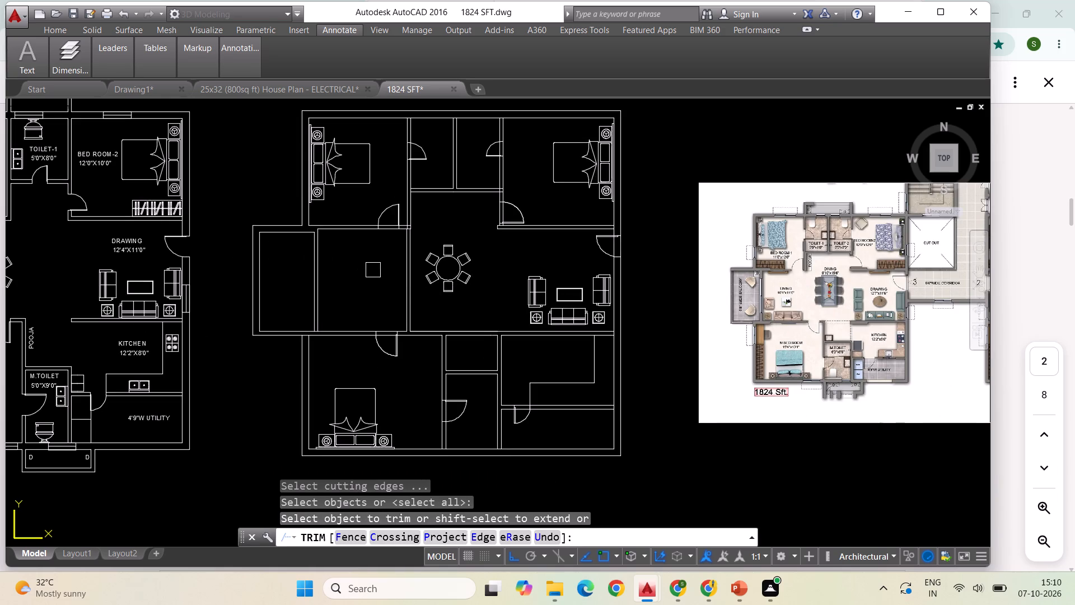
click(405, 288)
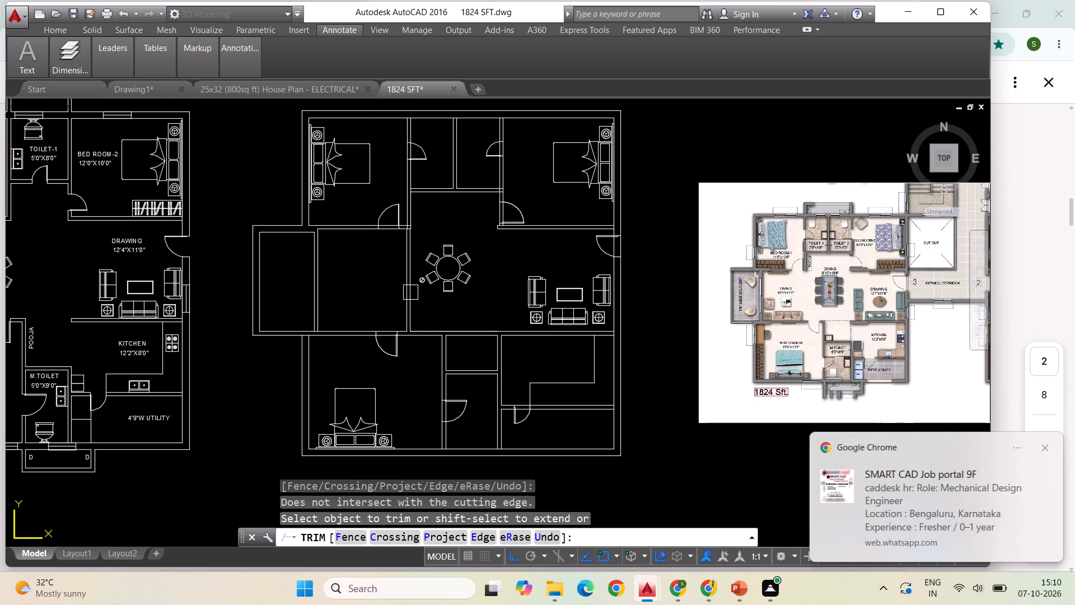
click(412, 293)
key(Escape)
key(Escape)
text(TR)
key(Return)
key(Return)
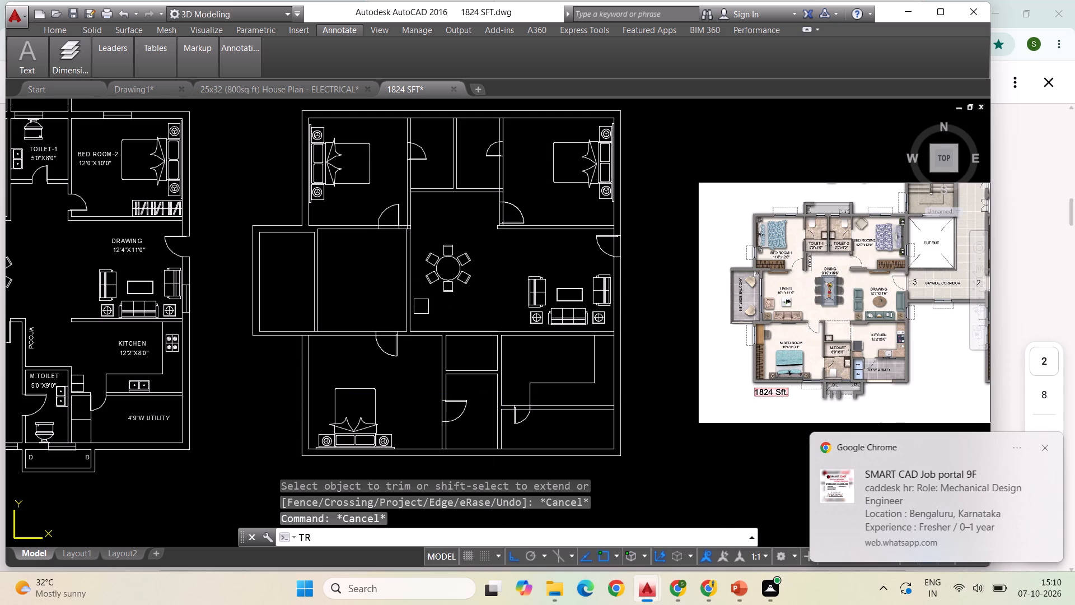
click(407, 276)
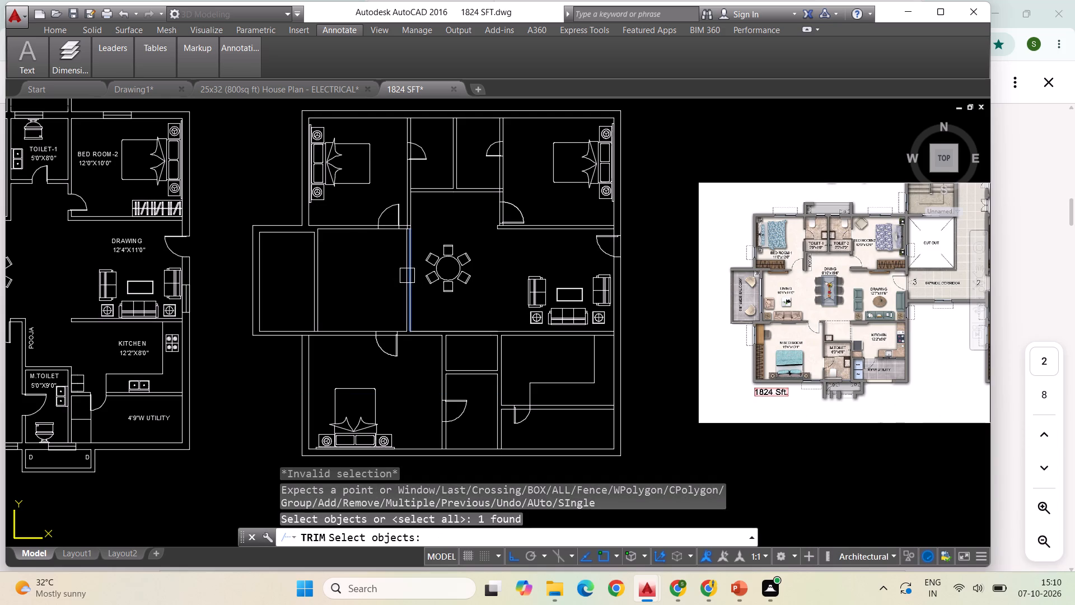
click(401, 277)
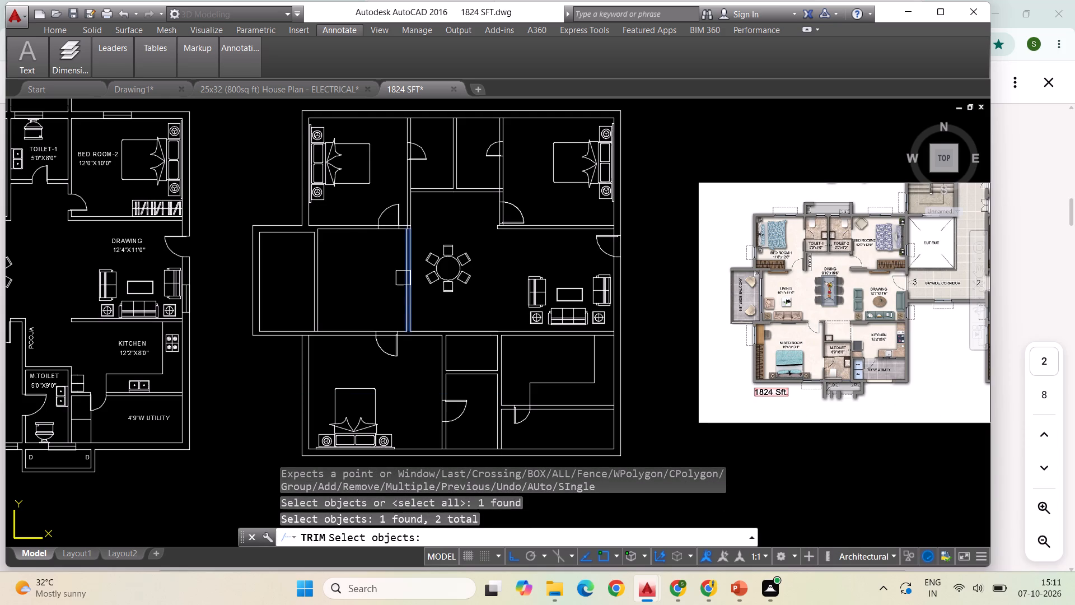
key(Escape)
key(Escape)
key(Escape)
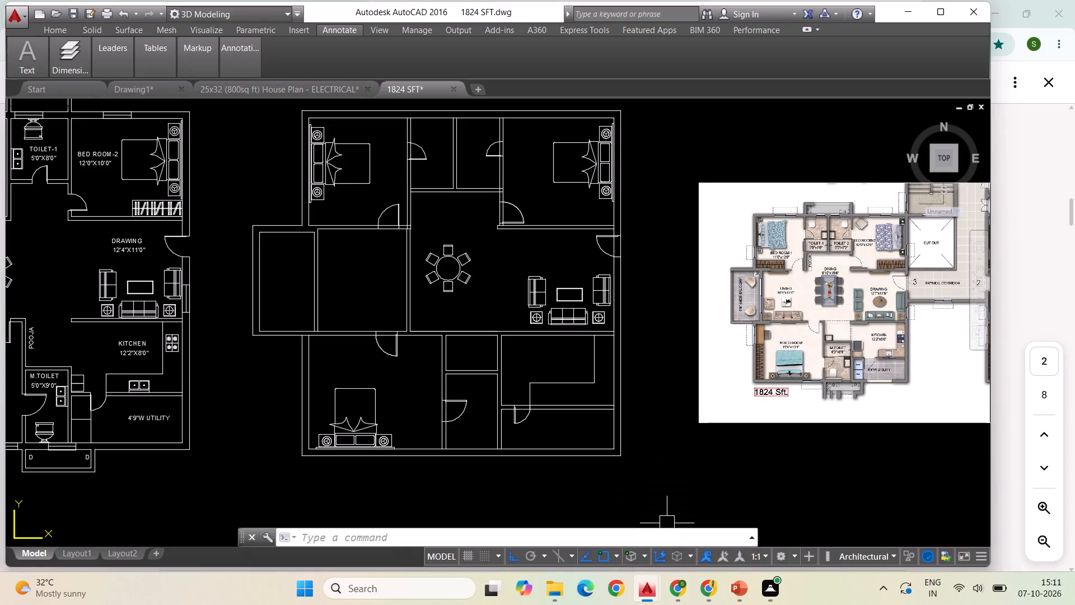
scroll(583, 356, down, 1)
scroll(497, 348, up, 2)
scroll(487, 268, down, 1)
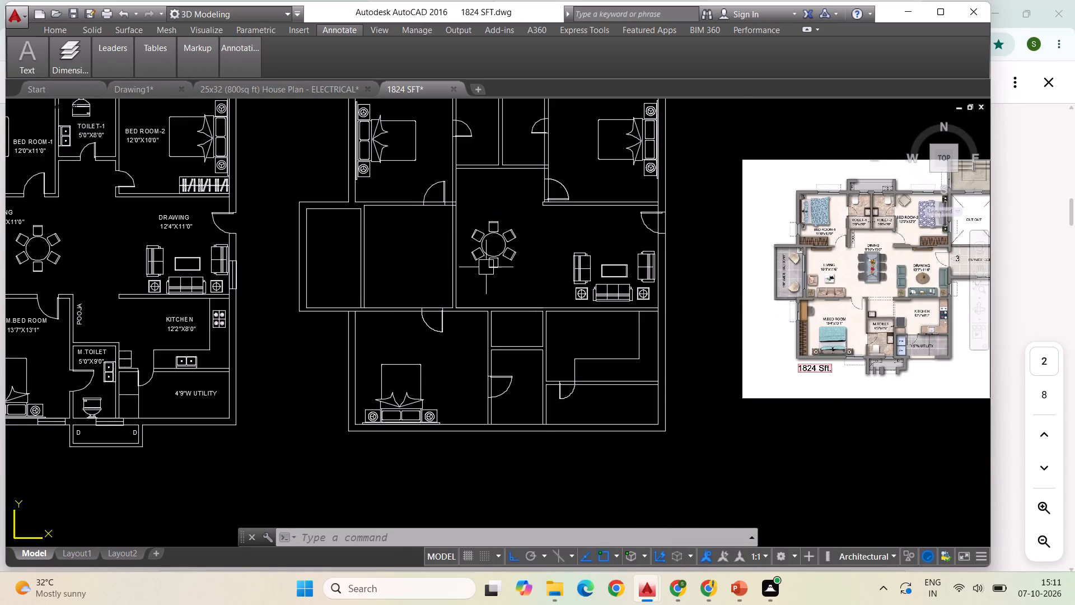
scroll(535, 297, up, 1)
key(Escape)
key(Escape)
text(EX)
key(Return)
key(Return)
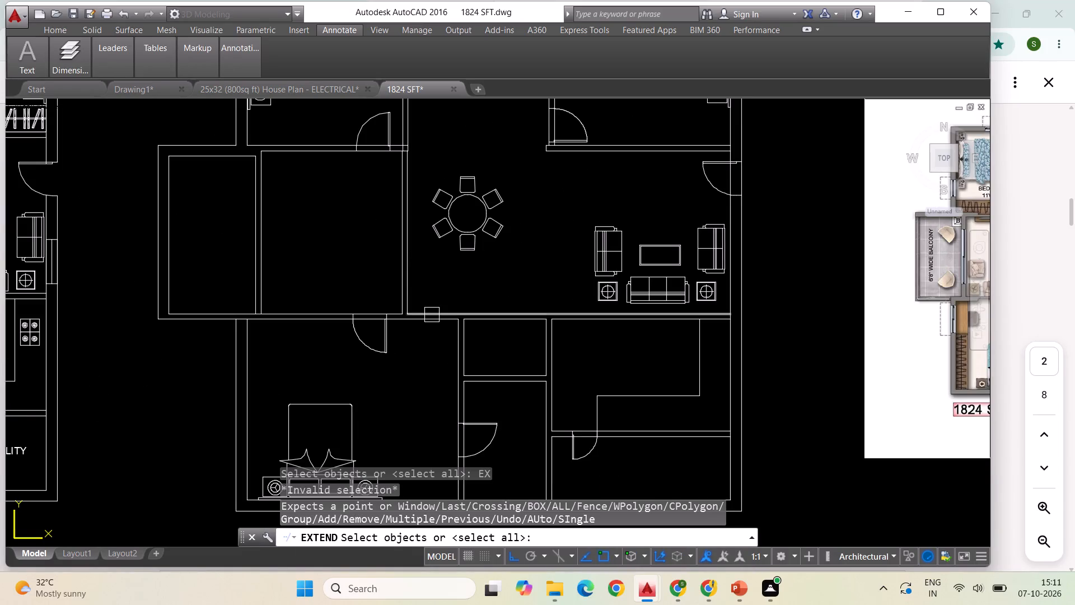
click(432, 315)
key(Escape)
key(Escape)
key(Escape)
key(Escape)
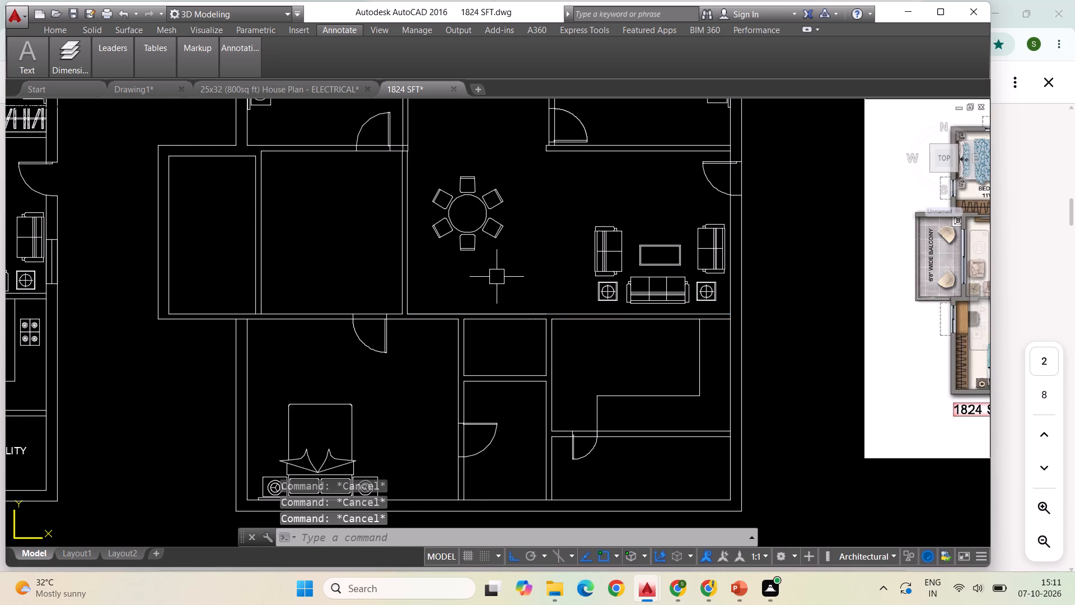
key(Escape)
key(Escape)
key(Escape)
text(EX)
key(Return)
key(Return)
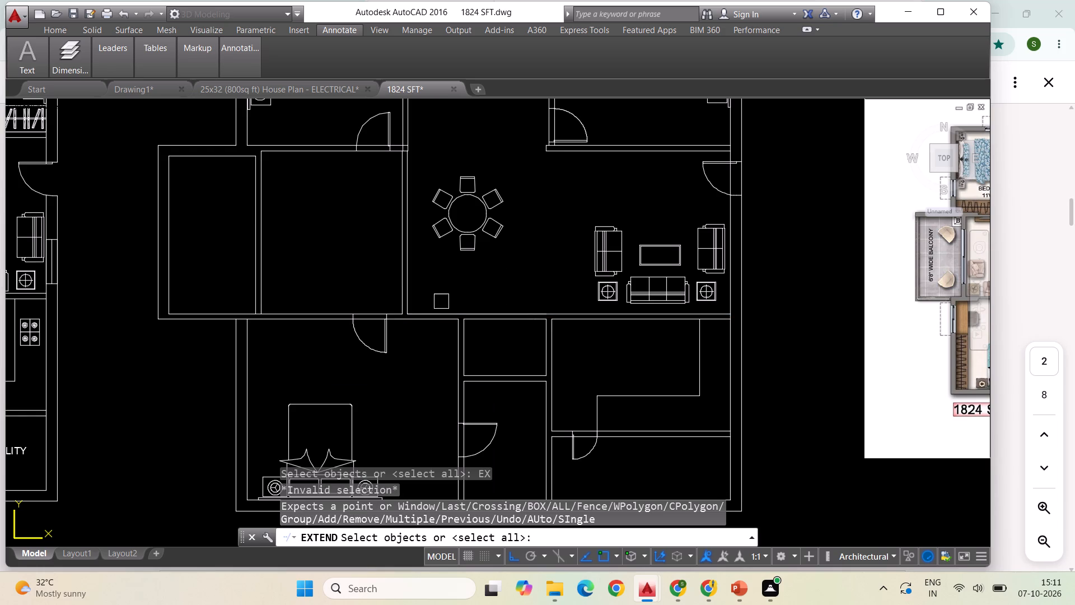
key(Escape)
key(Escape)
Extend the dining area's lower inner wall line across the partition's thickness to meet the living area's wall line.
text(EX)
key(Return)
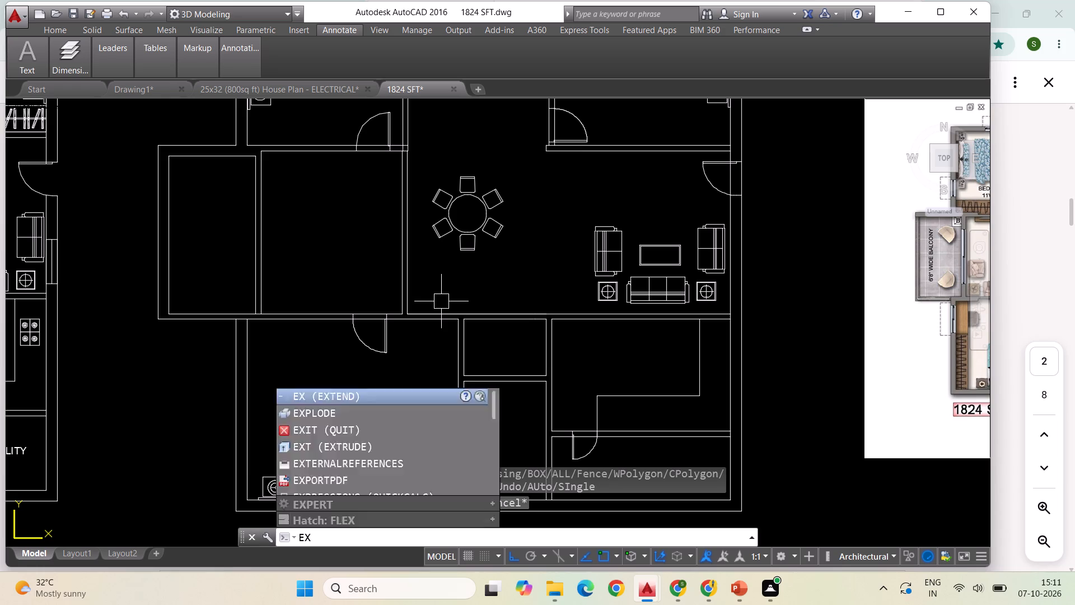
key(Return)
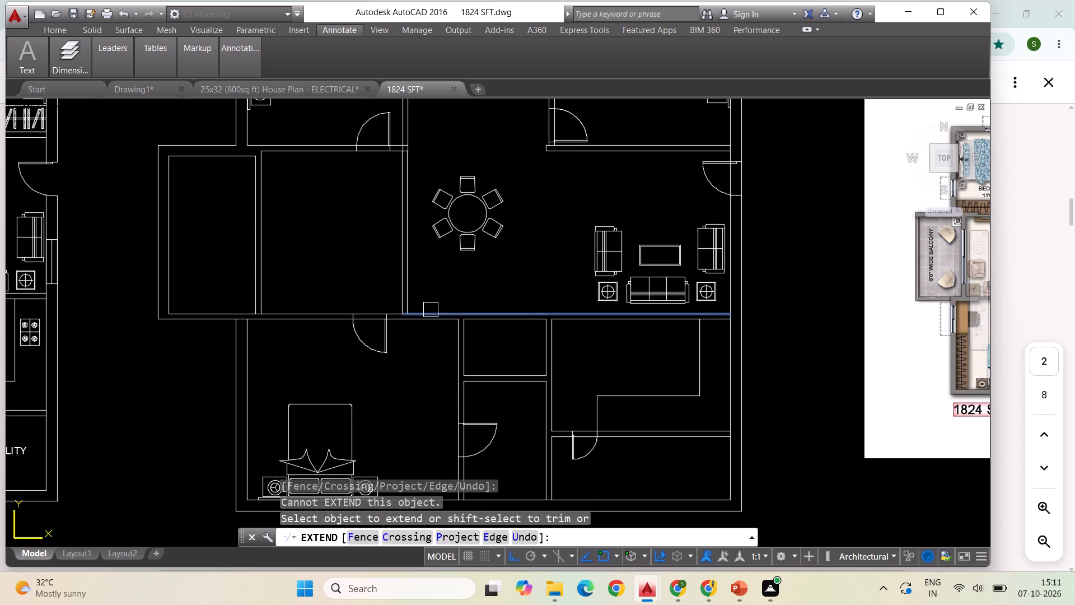
click(430, 310)
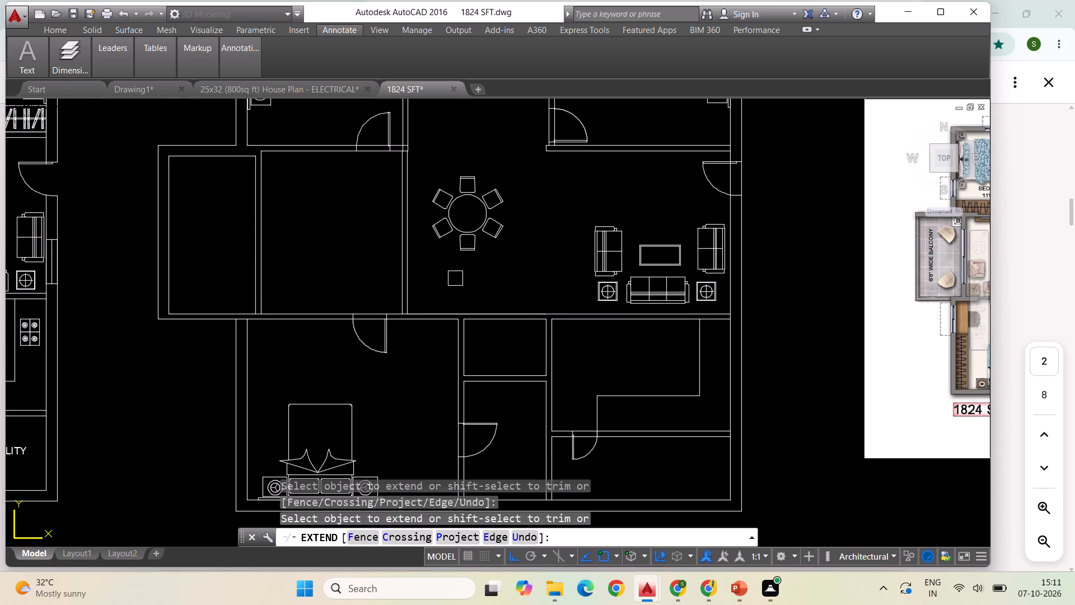
key(Escape)
key(Escape)
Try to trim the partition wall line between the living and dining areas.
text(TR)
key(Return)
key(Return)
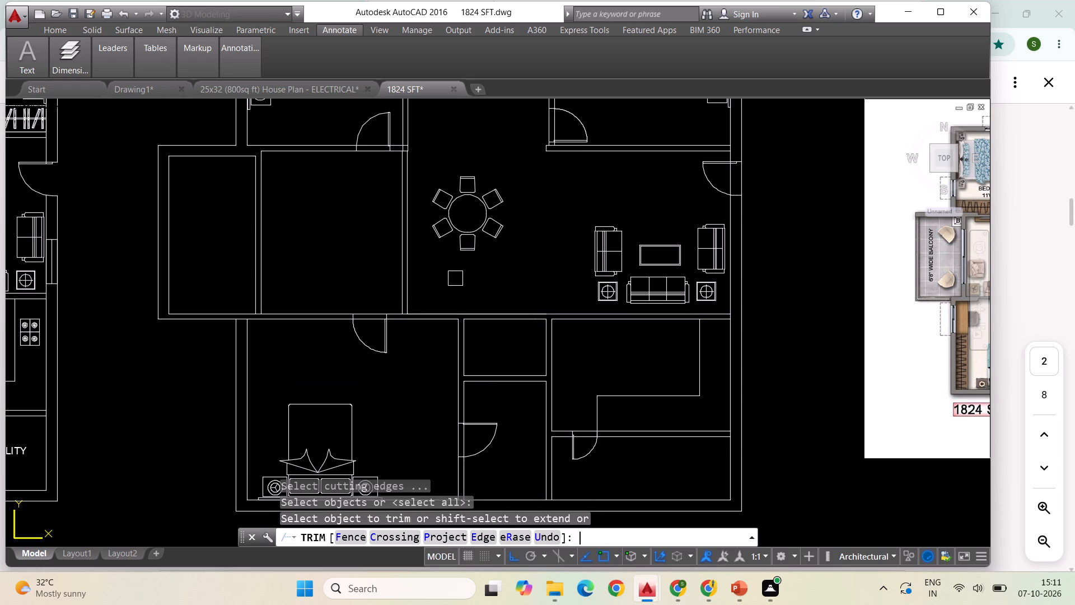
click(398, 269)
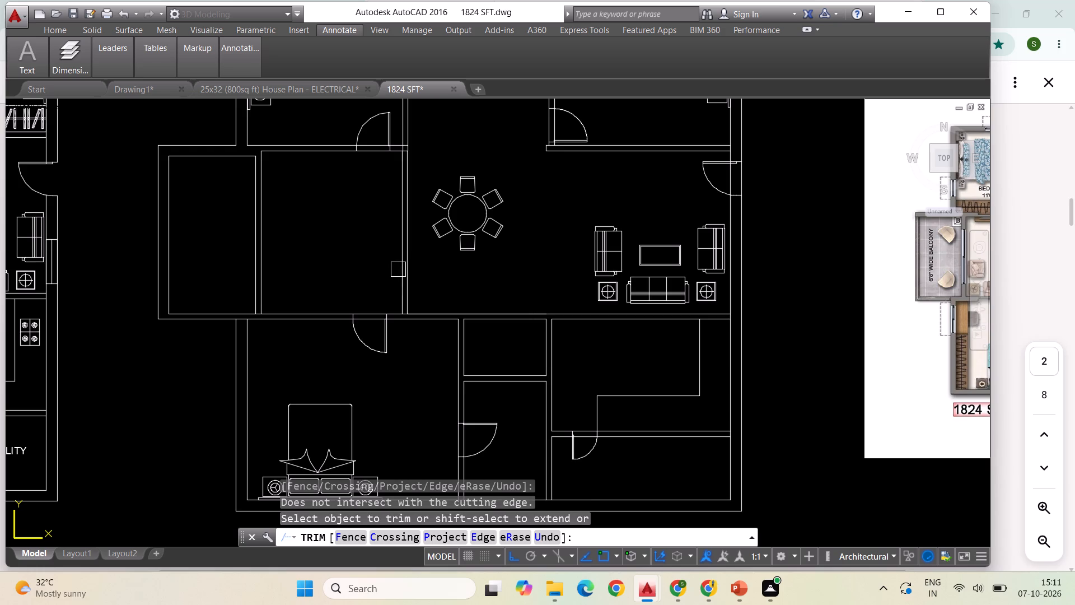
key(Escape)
Delete both partition wall lines between the living and dining areas.
click(404, 267)
click(403, 266)
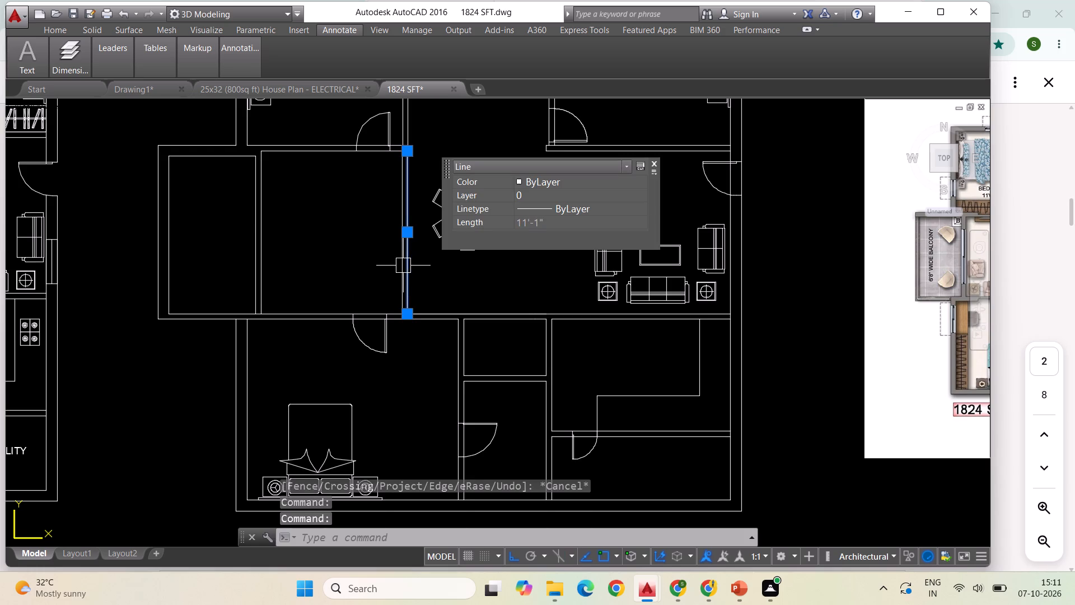
click(399, 211)
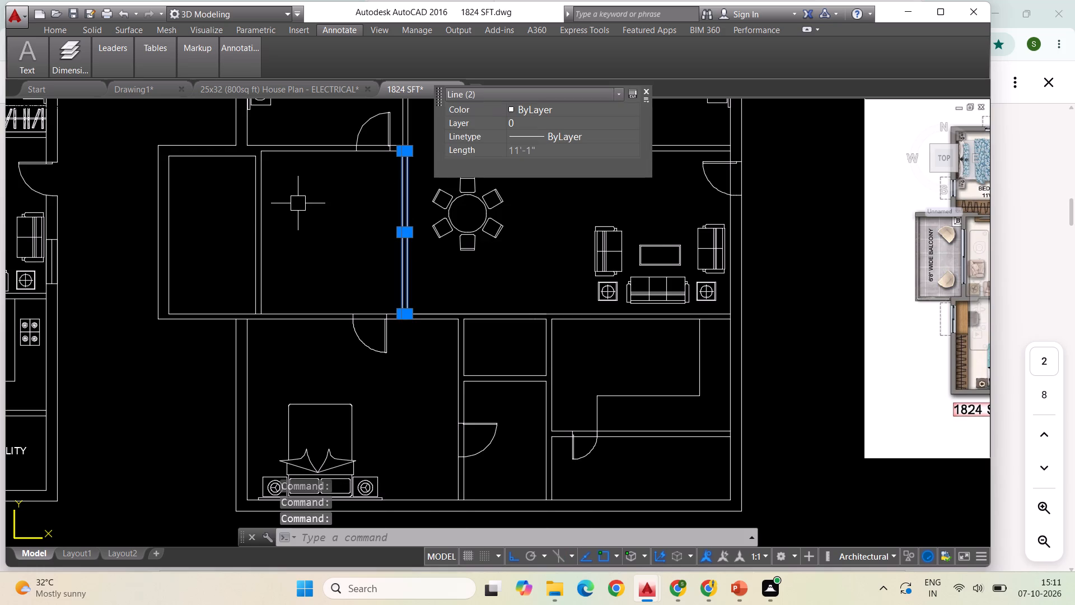
key(Delete)
Move the master bedroom door along its wall towards the corner beside the toilet-side partition, using its hinge-side upper corner as base point.
scroll(362, 218, down, 2)
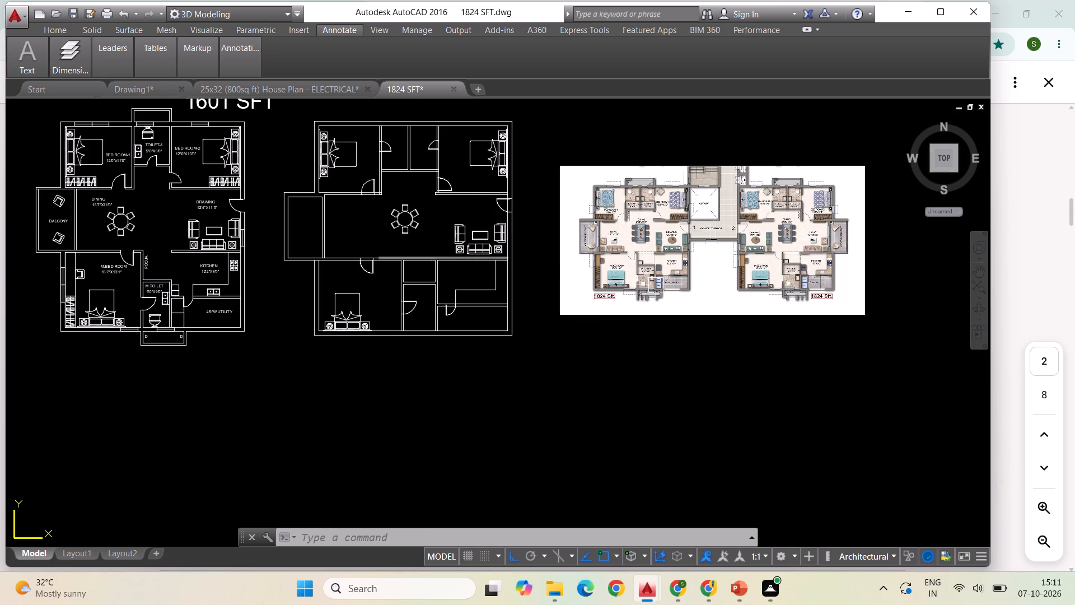
scroll(726, 313, down, 1)
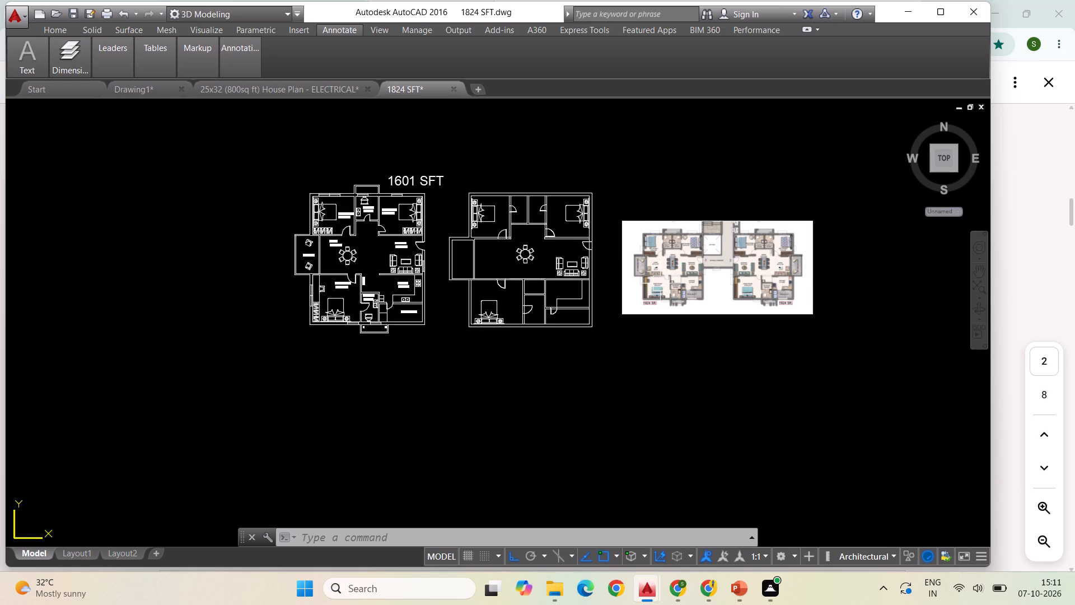
scroll(660, 283, up, 1)
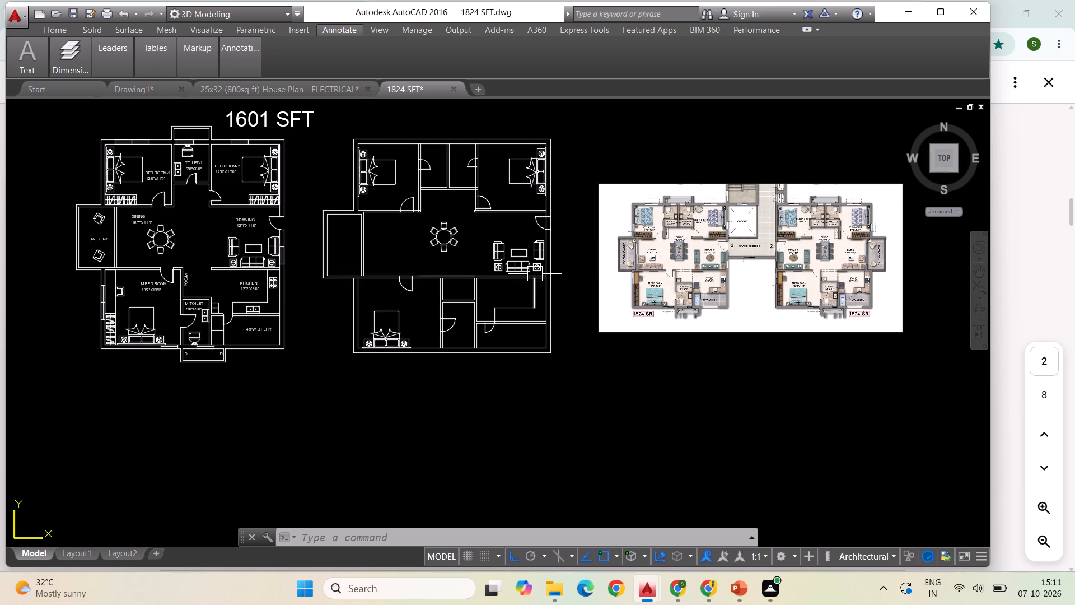
scroll(405, 295, up, 1)
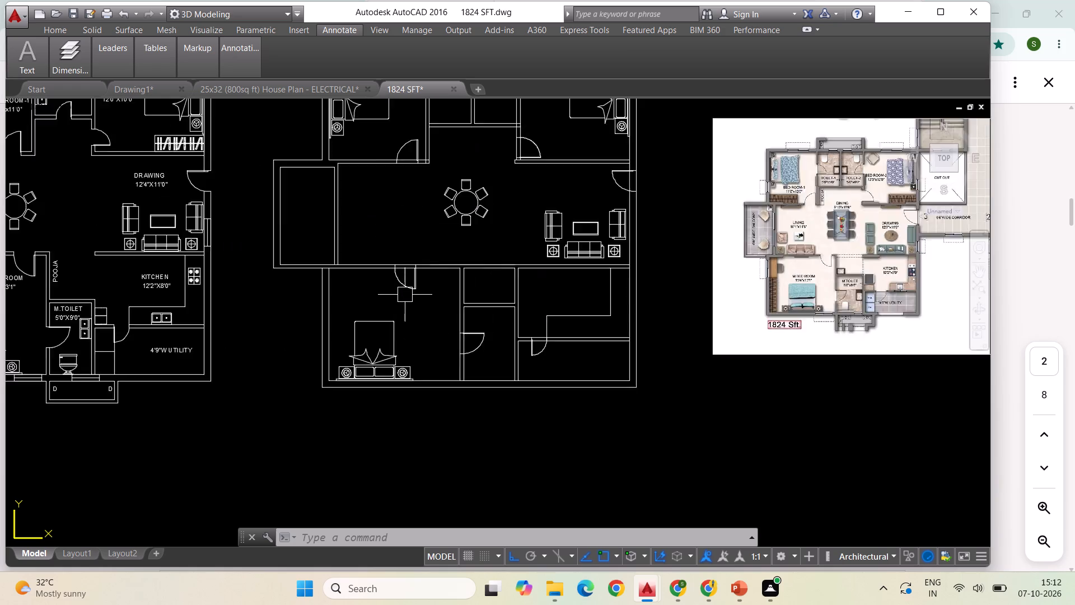
scroll(405, 295, up, 1)
scroll(396, 295, down, 2)
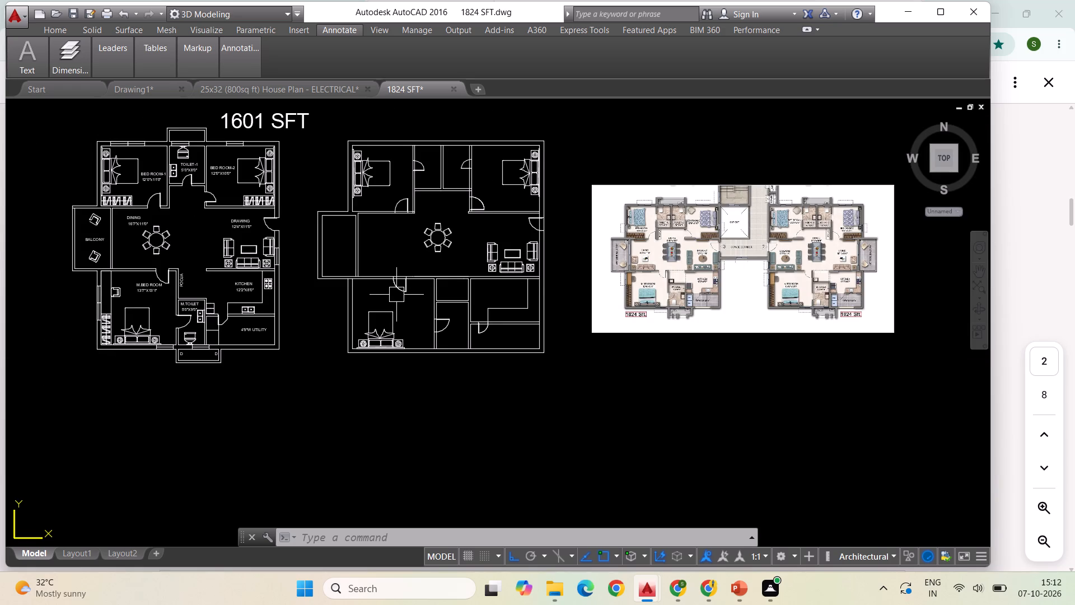
click(397, 292)
right_click(397, 292)
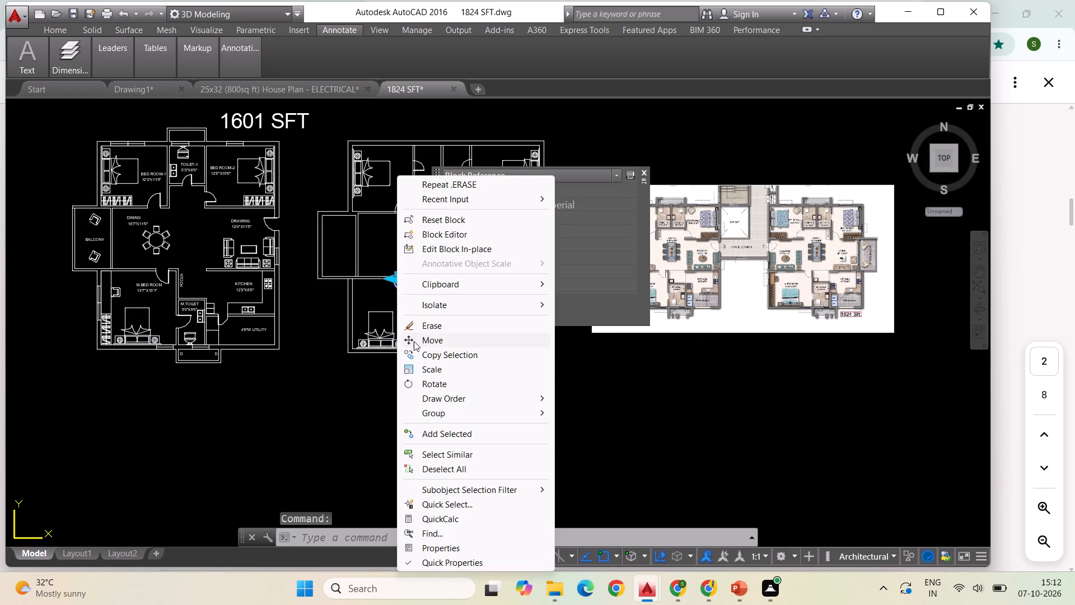
click(414, 342)
scroll(422, 290, up, 1)
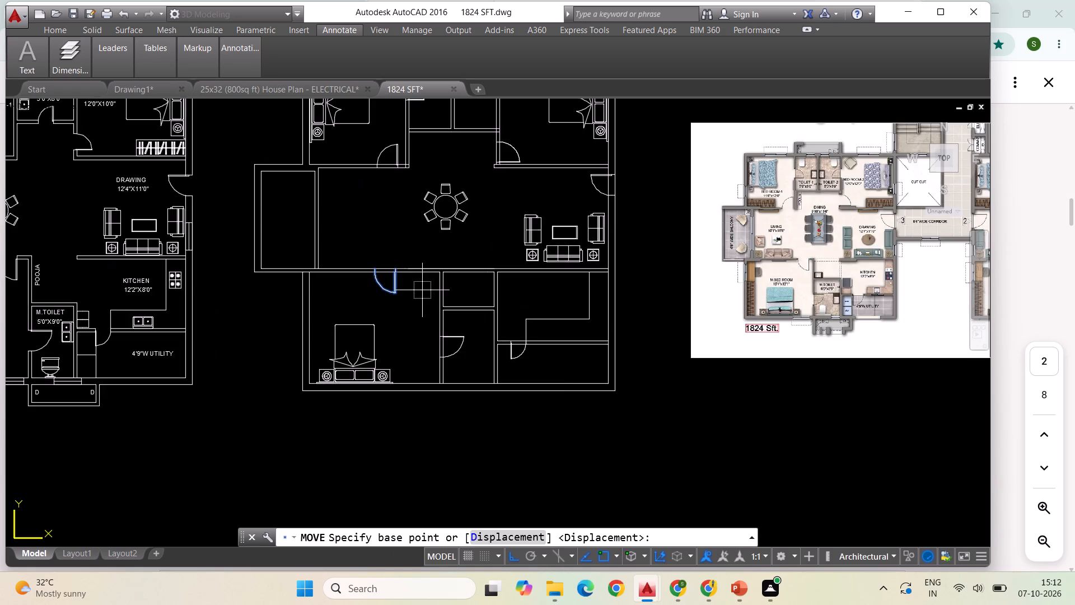
scroll(422, 290, up, 1)
click(375, 252)
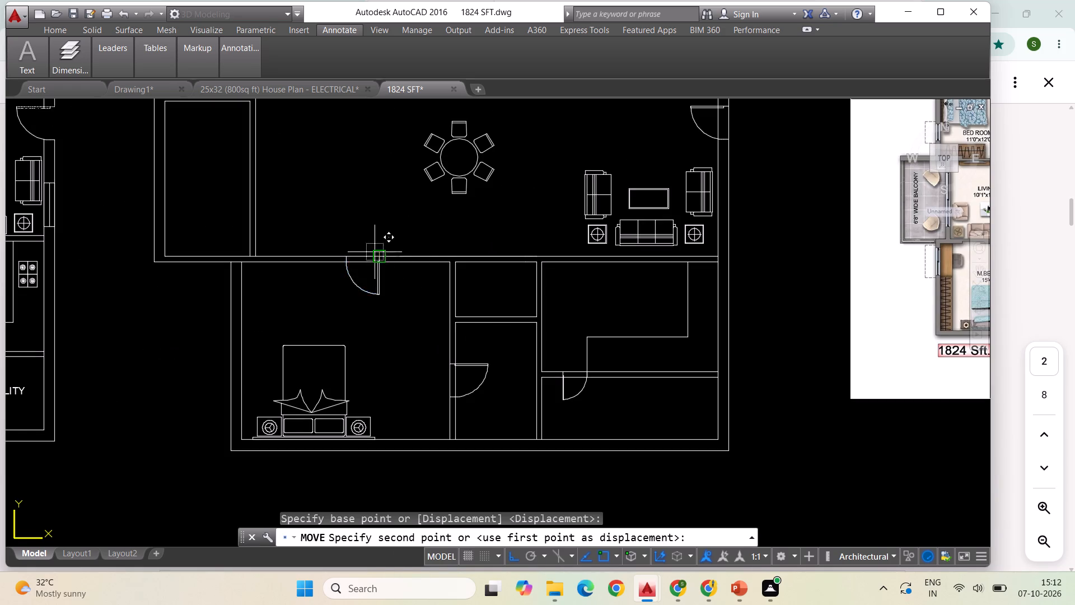
scroll(441, 259, up, 3)
click(441, 252)
Copy the WC from TOILET-1 of the 1601 SFT plan against the outer wall of both adjacent upper toilets in the 1824 SFT plan.
scroll(333, 253, down, 2)
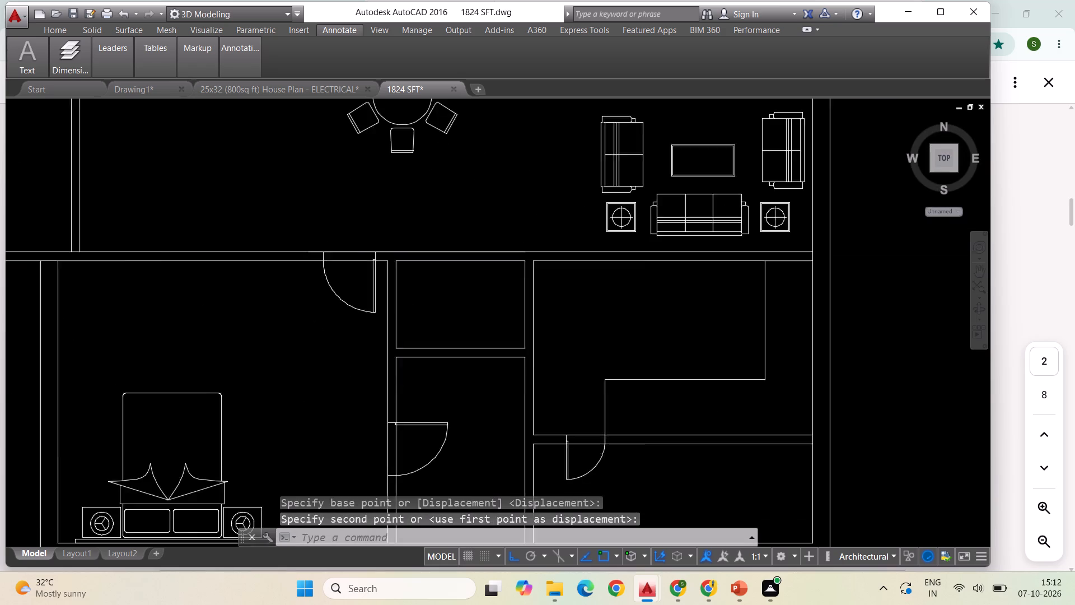
scroll(333, 253, down, 2)
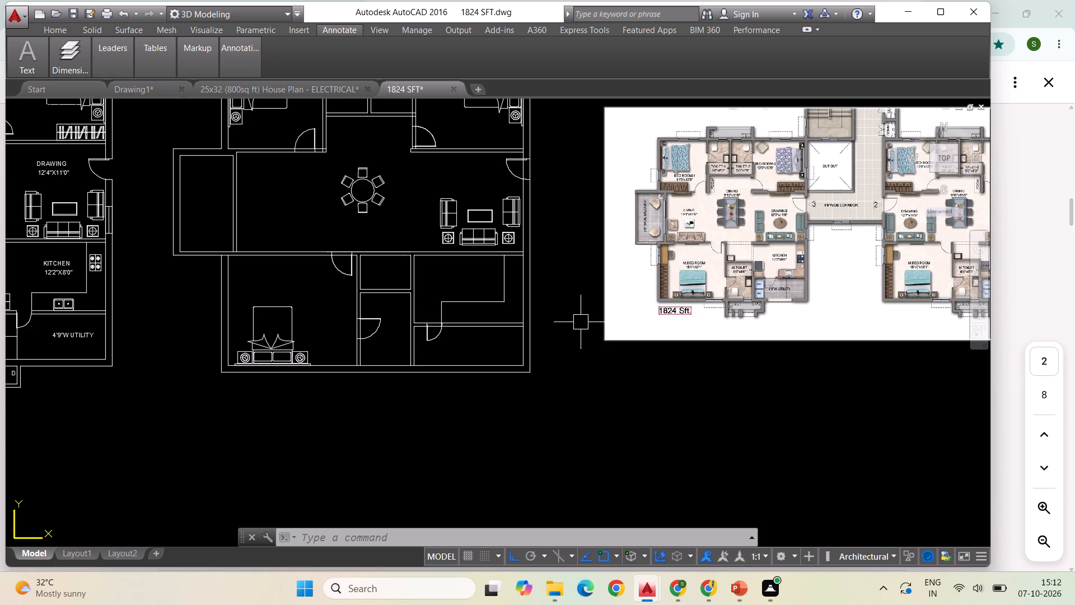
scroll(563, 322, down, 2)
scroll(526, 263, up, 1)
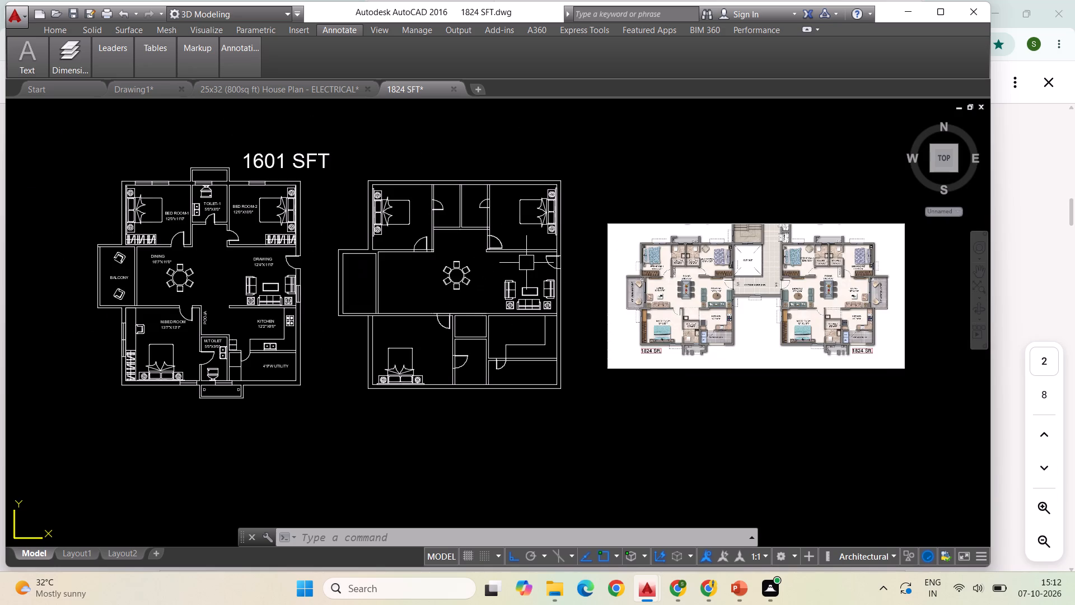
scroll(199, 187, up, 2)
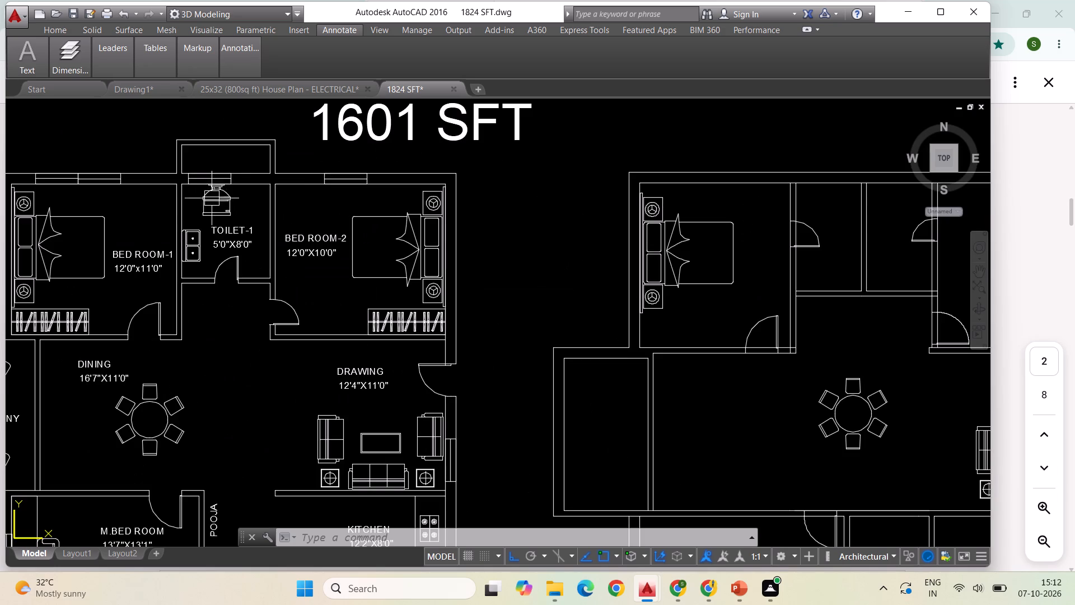
click(212, 198)
right_click(212, 198)
click(251, 351)
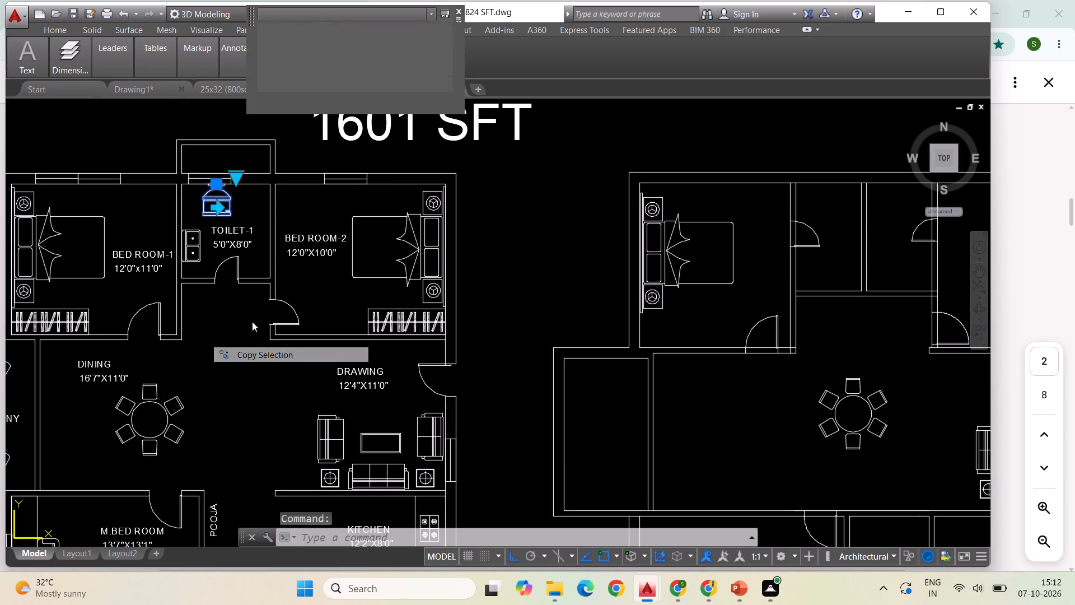
click(216, 186)
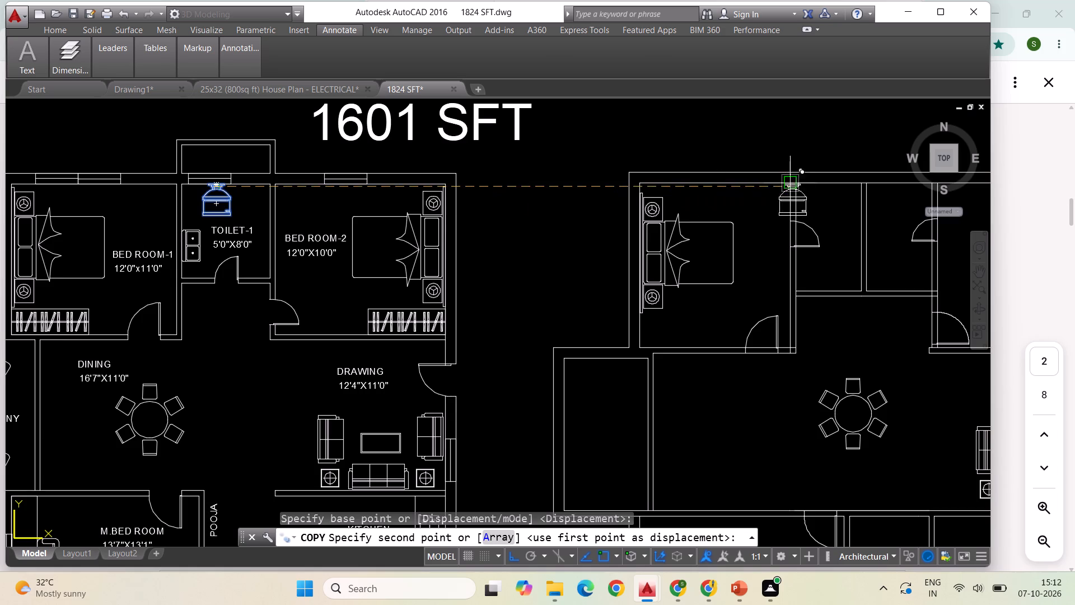
scroll(284, 192, down, 1)
scroll(612, 198, up, 2)
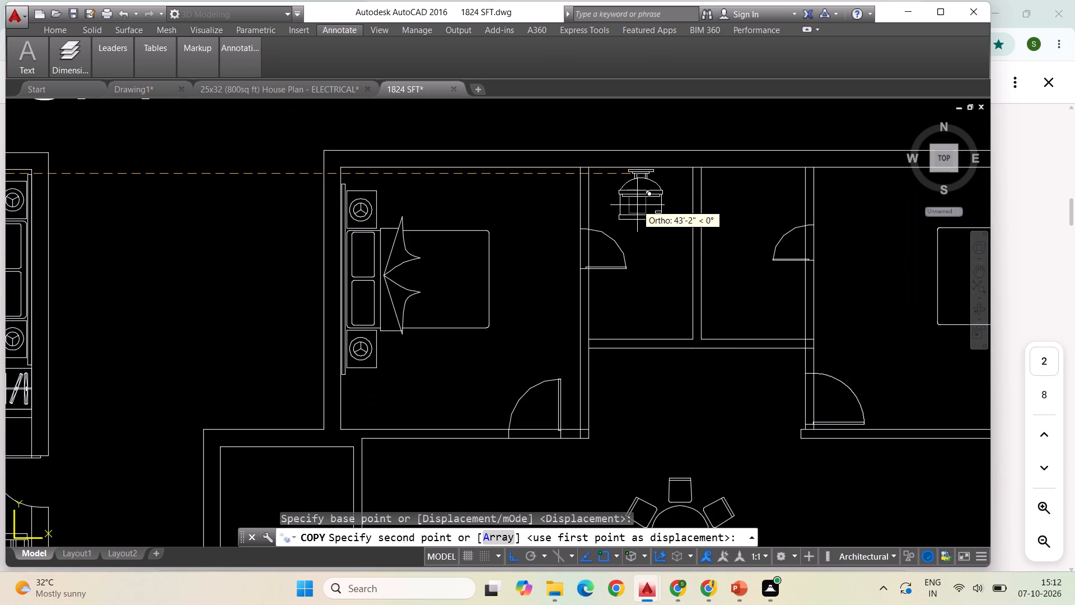
click(637, 205)
click(738, 210)
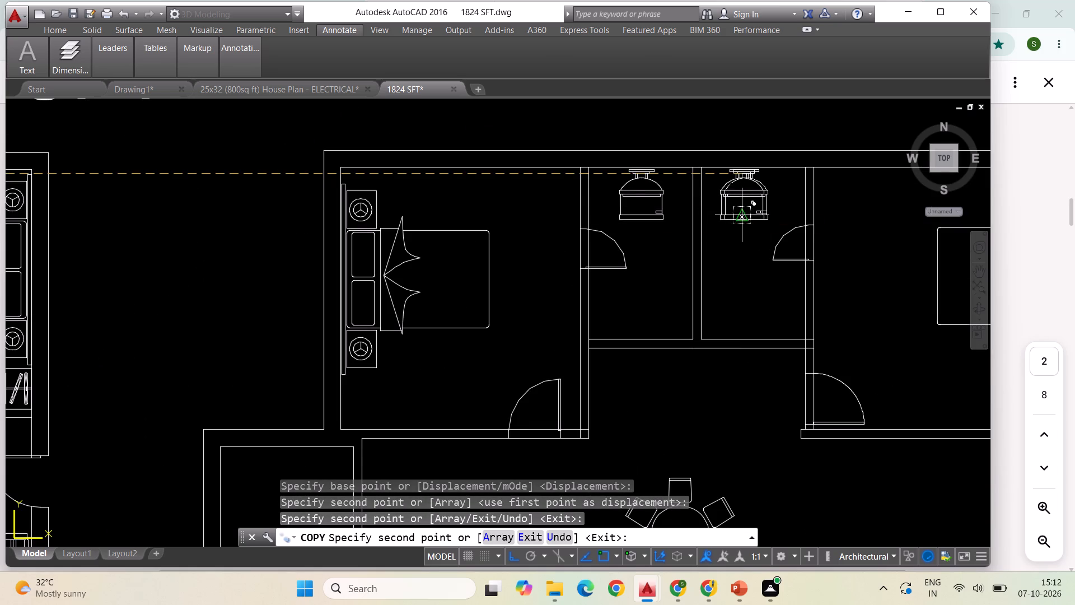
Move the WC in the left upper toilet of the 1824 SFT plan up to the outer wall, with Ortho off.
key(Escape)
click(643, 196)
right_click(658, 257)
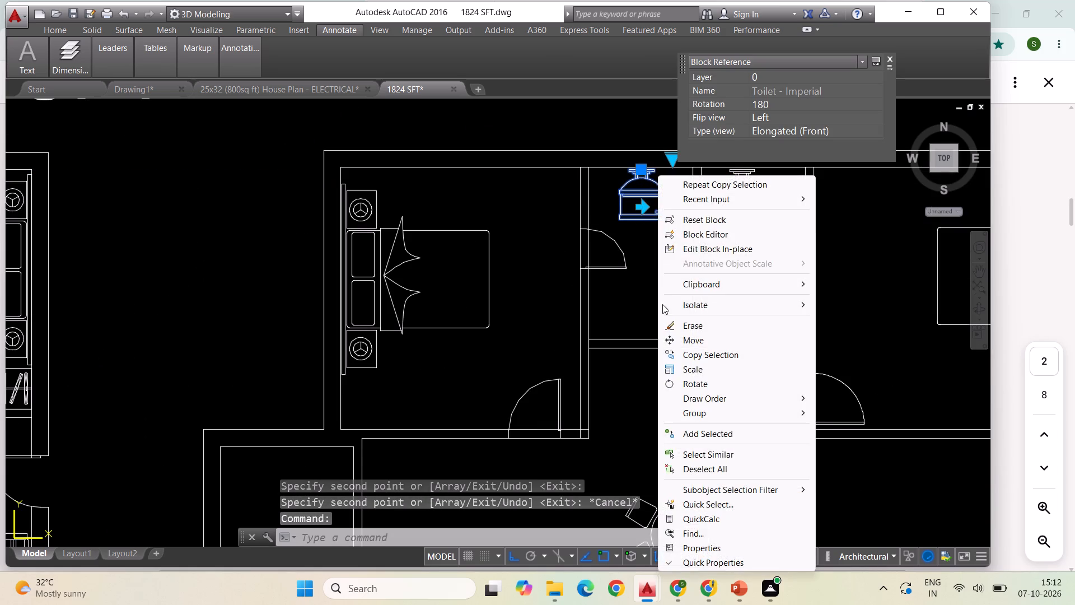
click(680, 340)
scroll(643, 172, up, 2)
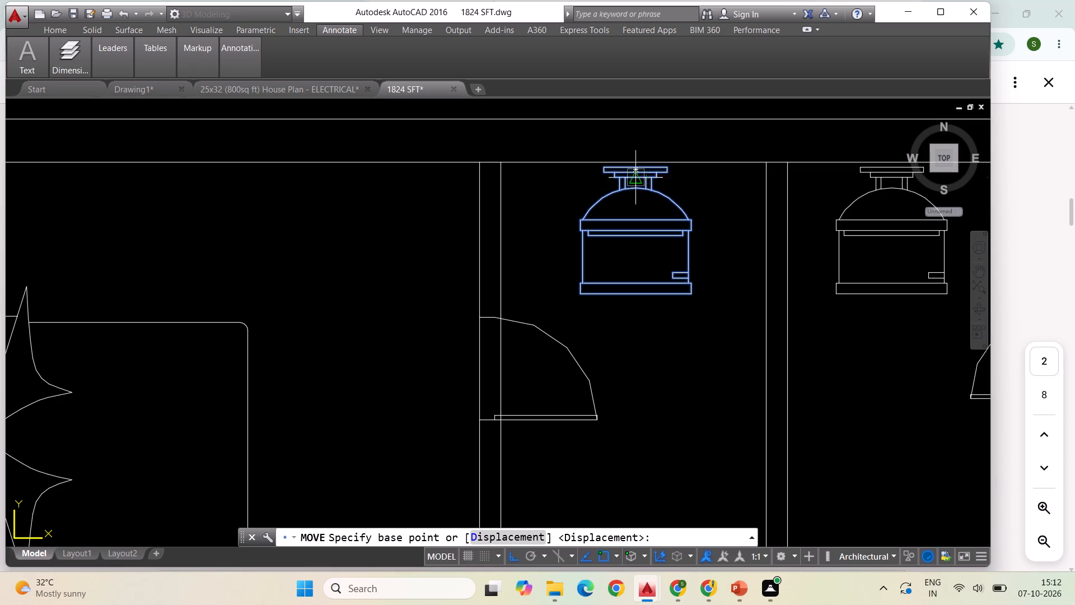
click(641, 171)
scroll(641, 165, up, 3)
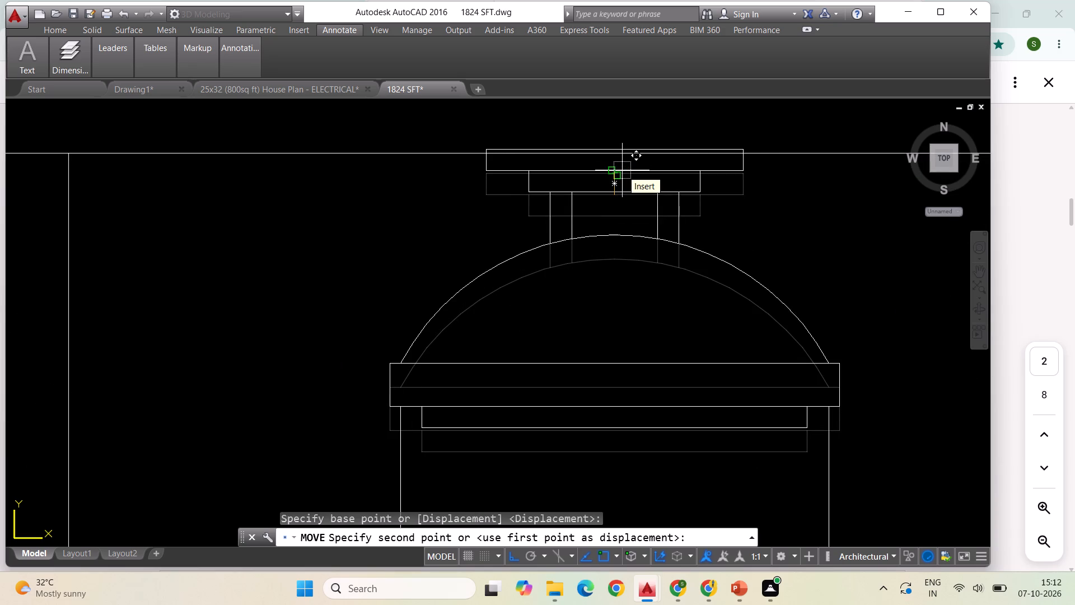
key(F8)
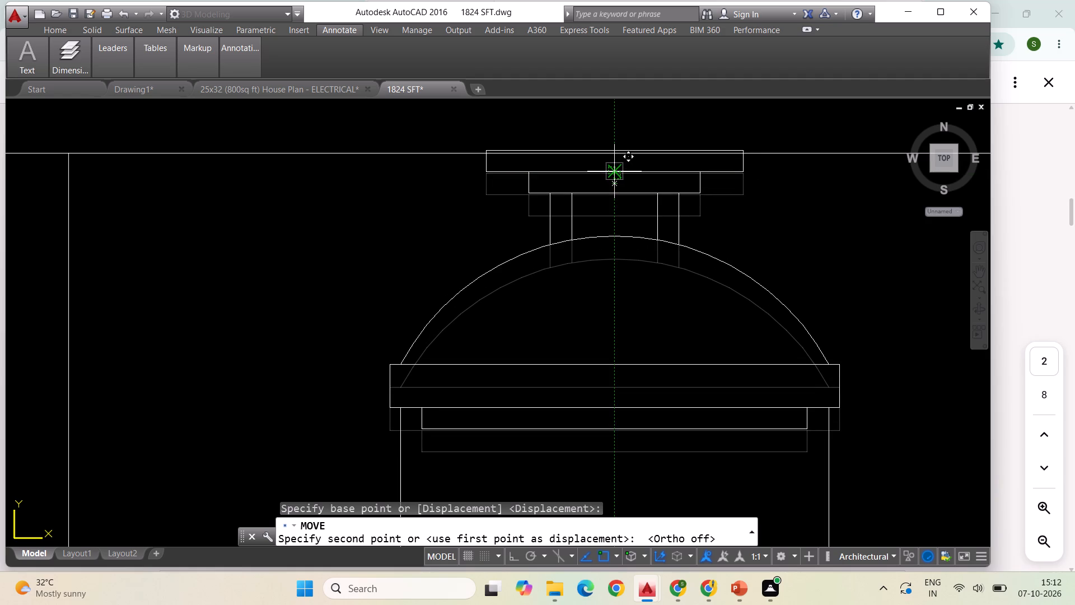
scroll(612, 180, up, 2)
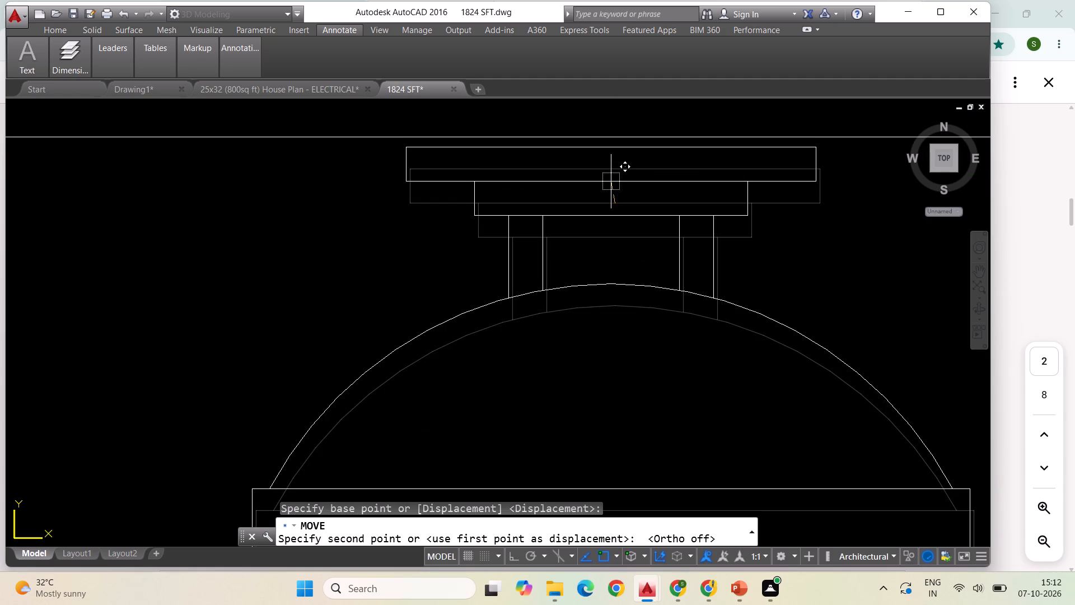
scroll(611, 174, up, 1)
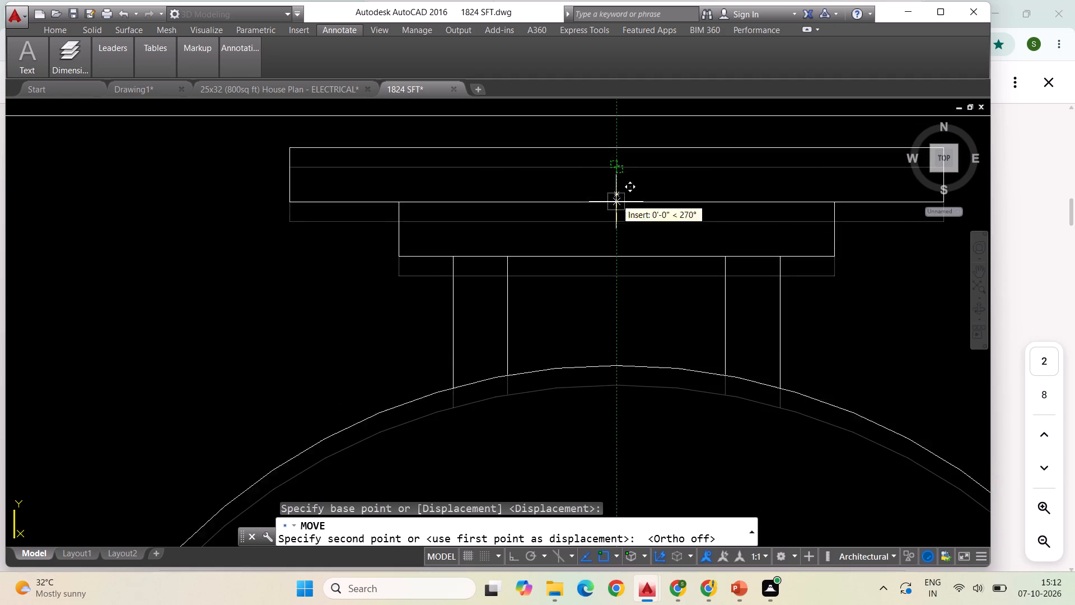
scroll(559, 243, down, 2)
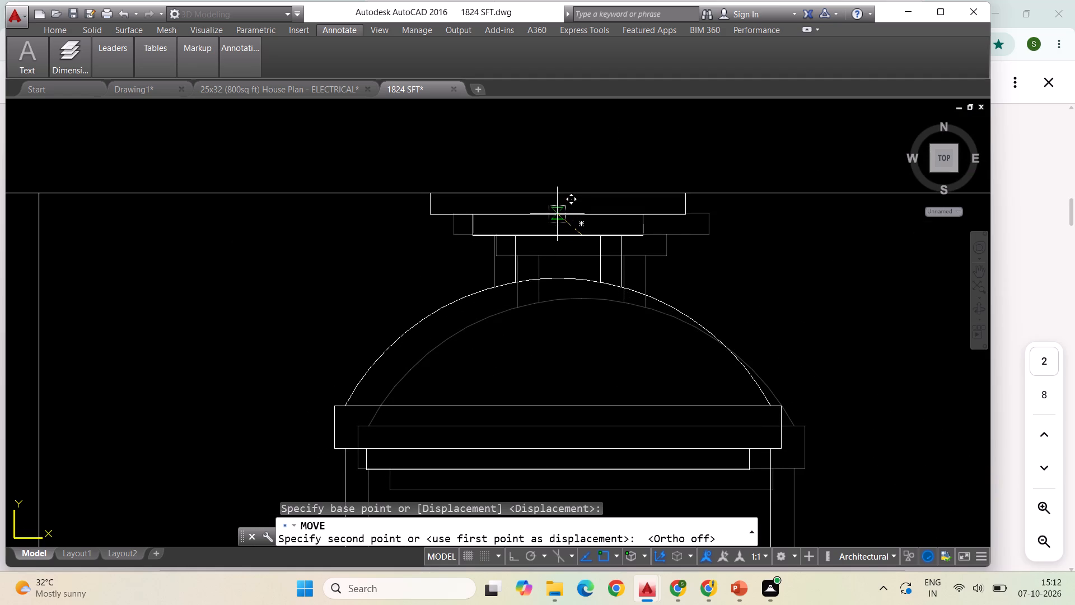
click(557, 214)
key(Escape)
Fine-adjust the same WC so its tank's back edge lies exactly on the outer wall's inner line.
click(451, 210)
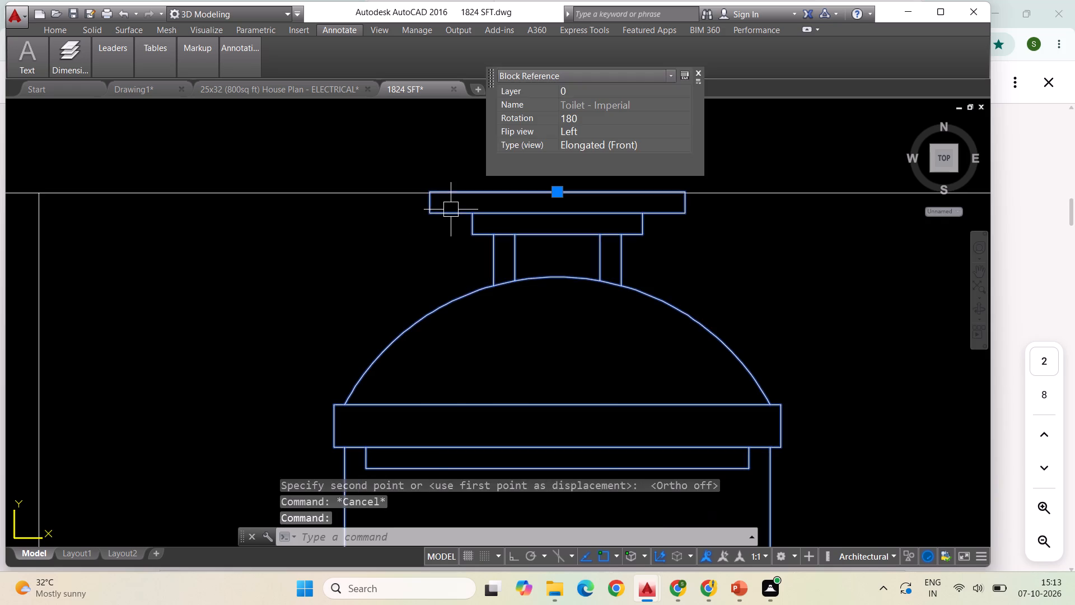
right_click(449, 210)
click(474, 341)
scroll(518, 188, up, 2)
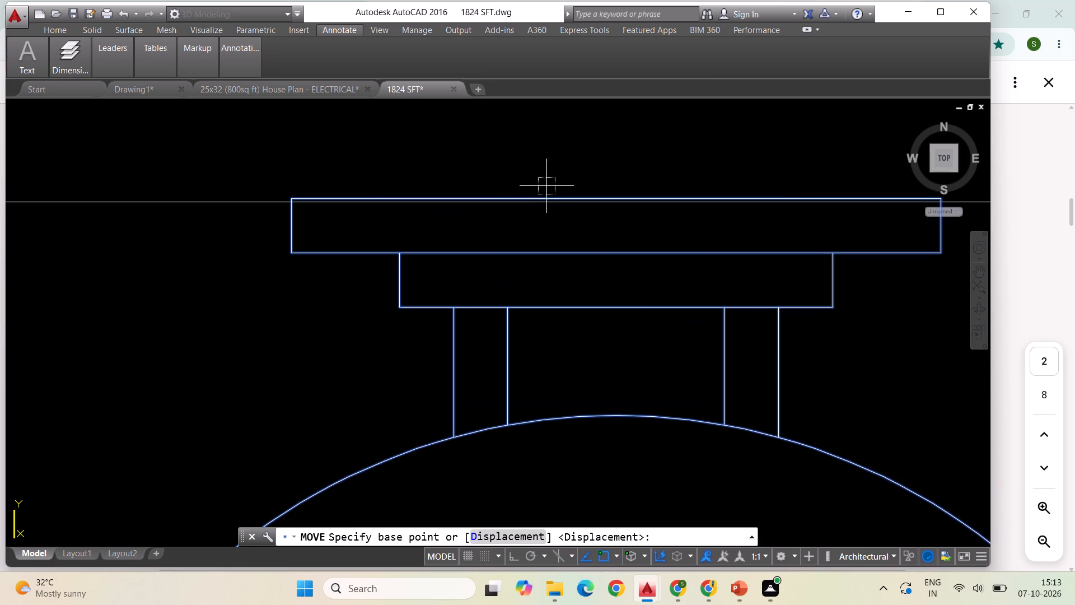
click(566, 196)
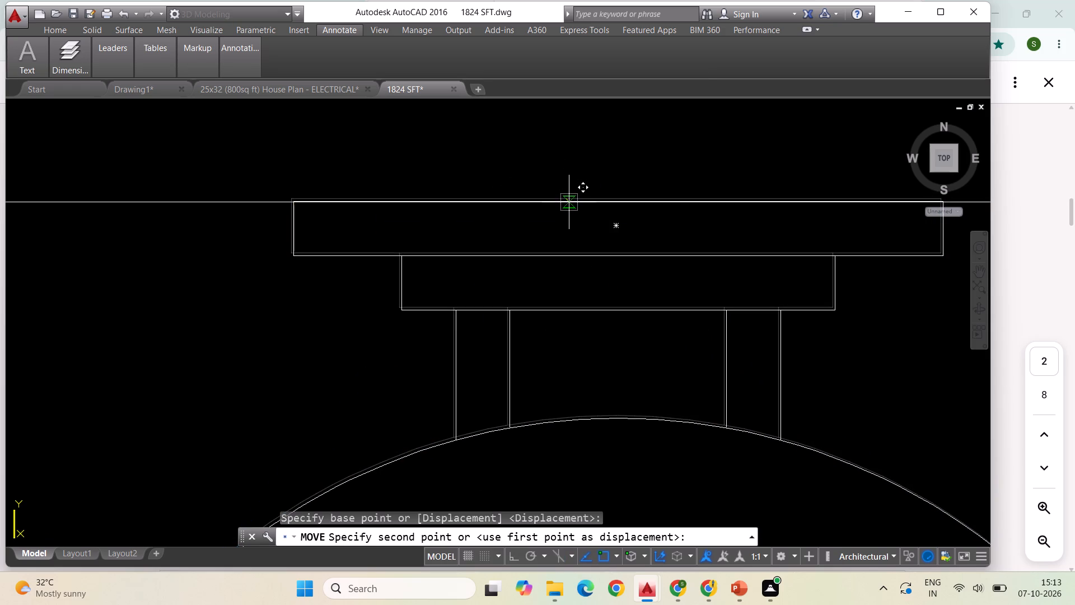
click(569, 202)
Move the WC in the right upper toilet so its tank's back edge sits flush on the outer wall's inner line.
scroll(261, 221, down, 5)
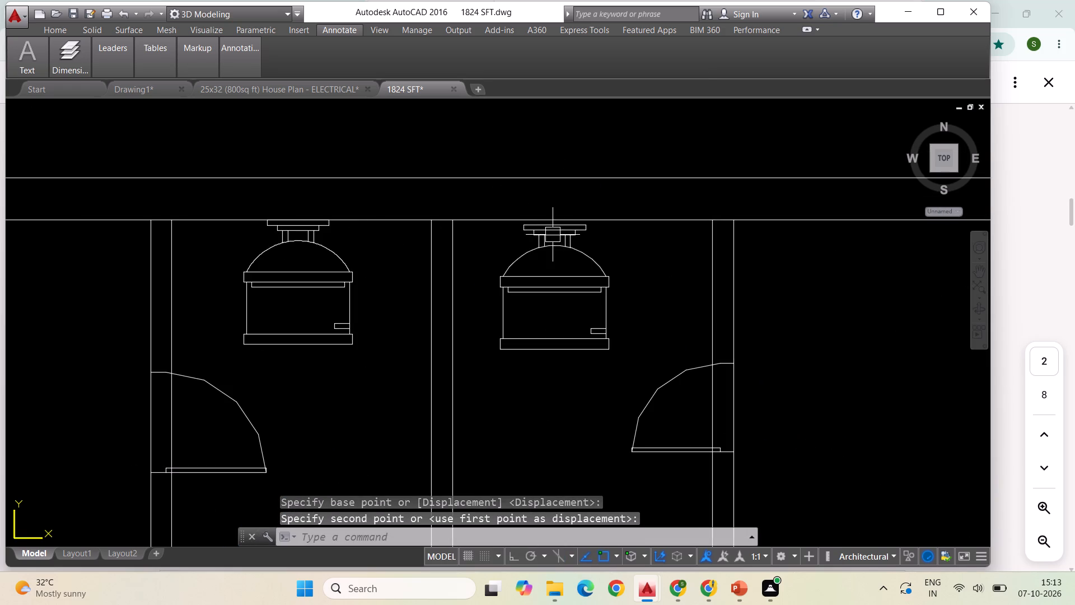
click(557, 240)
right_click(567, 290)
click(609, 344)
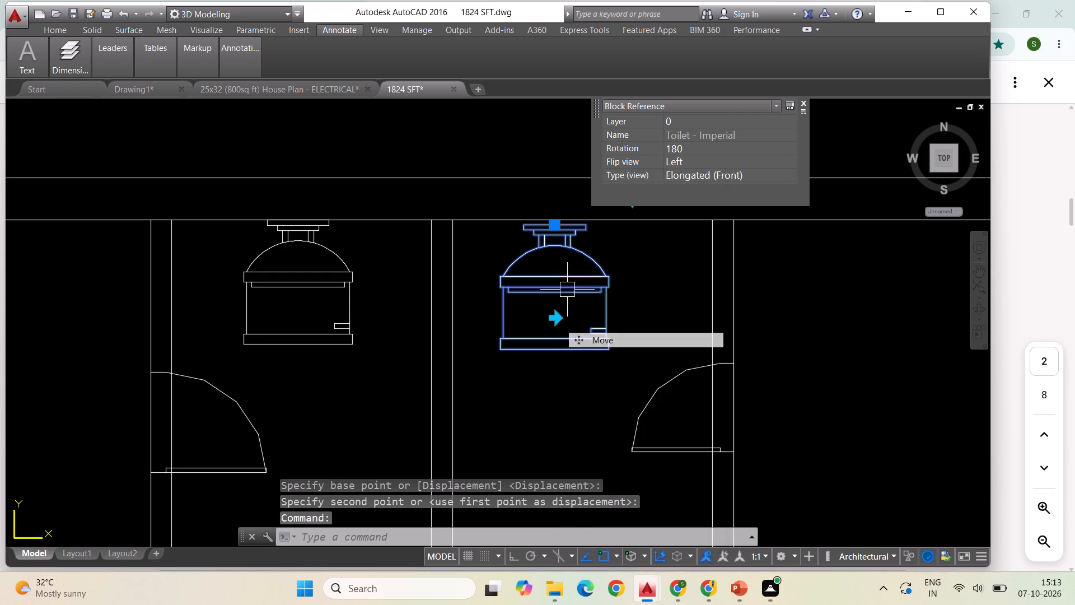
scroll(576, 259, up, 3)
click(488, 127)
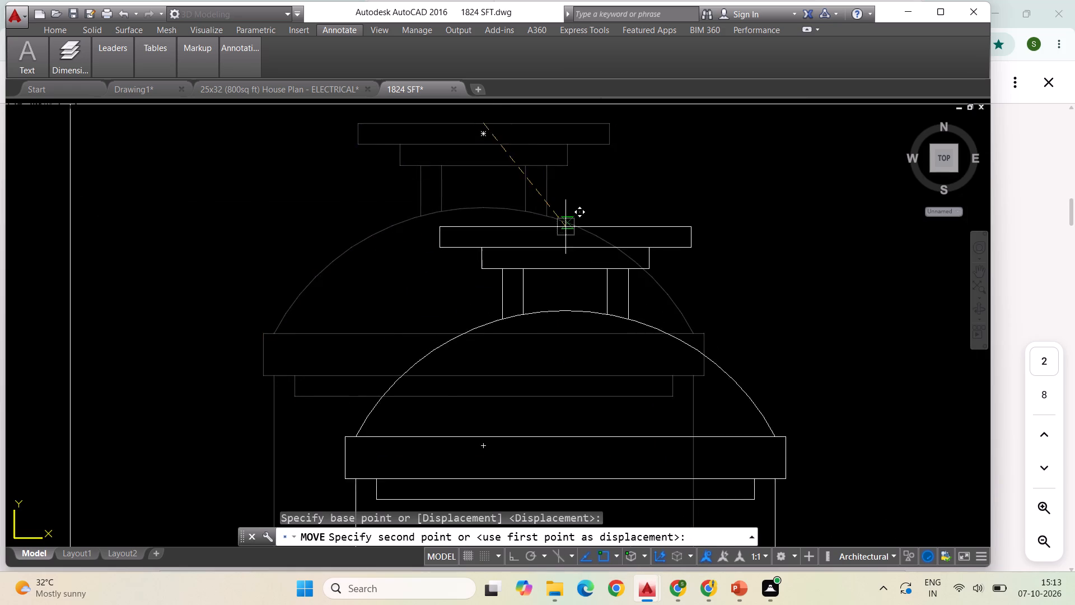
scroll(565, 227, down, 2)
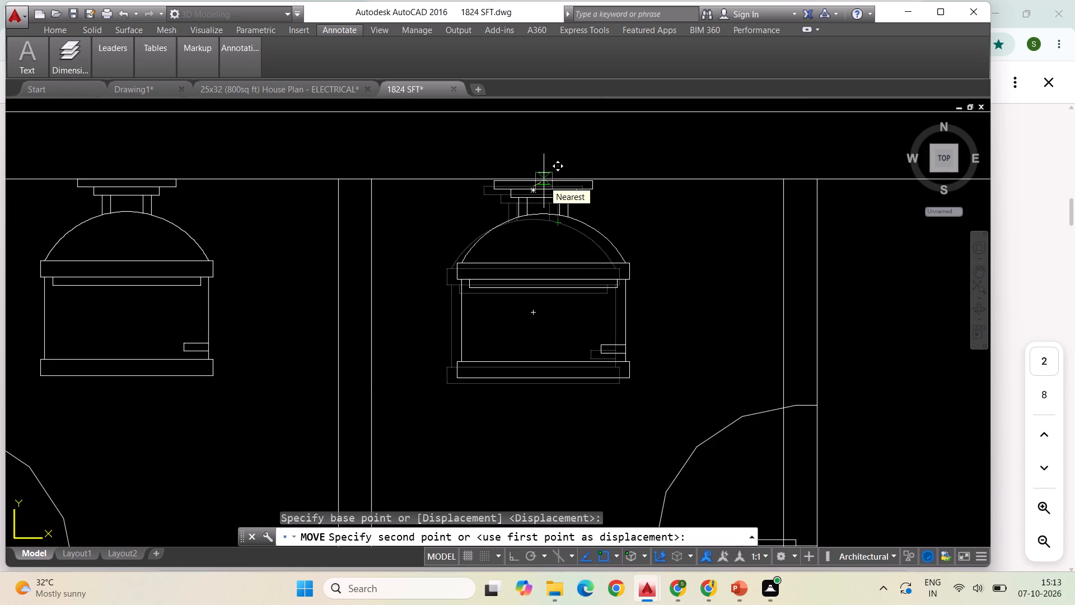
scroll(544, 179, up, 3)
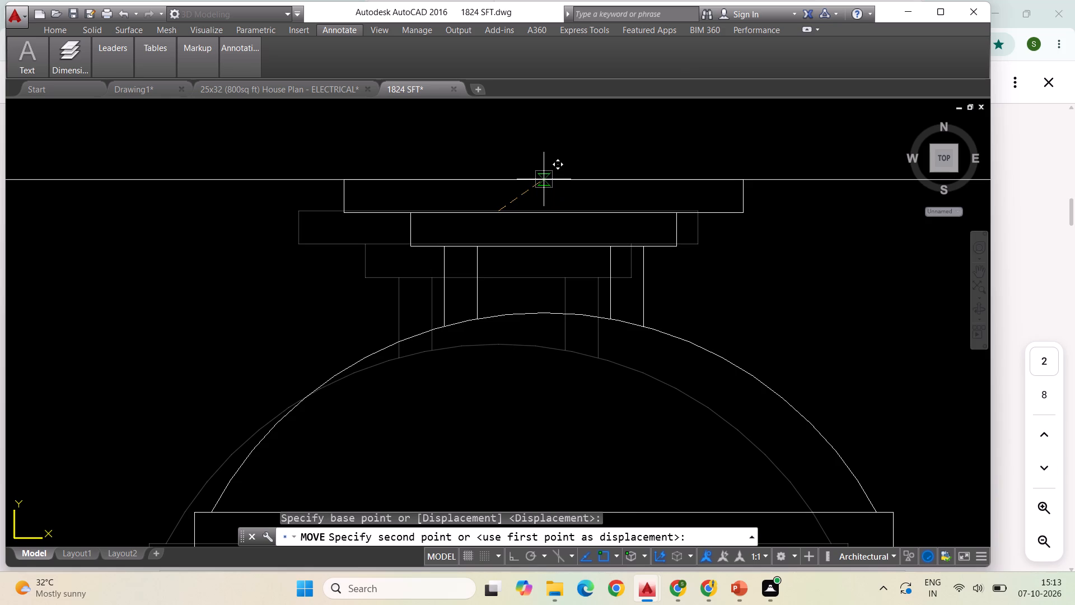
click(544, 179)
key(Escape)
Move the reference floor plan image upward beside the 1824 SFT plan, using a point on its bottom edge as base.
scroll(510, 172, down, 4)
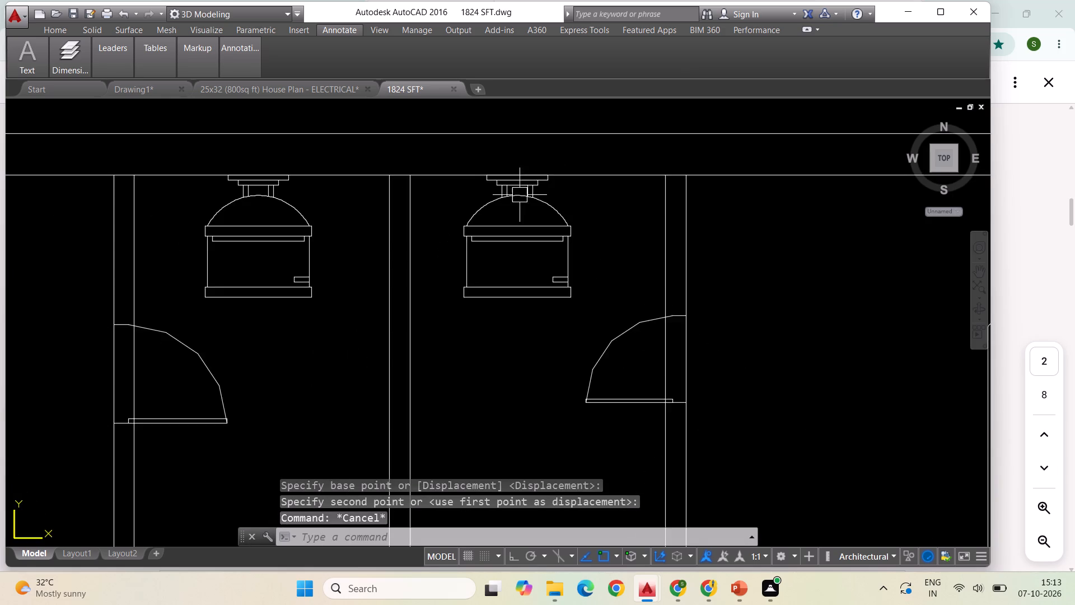
scroll(546, 211, down, 1)
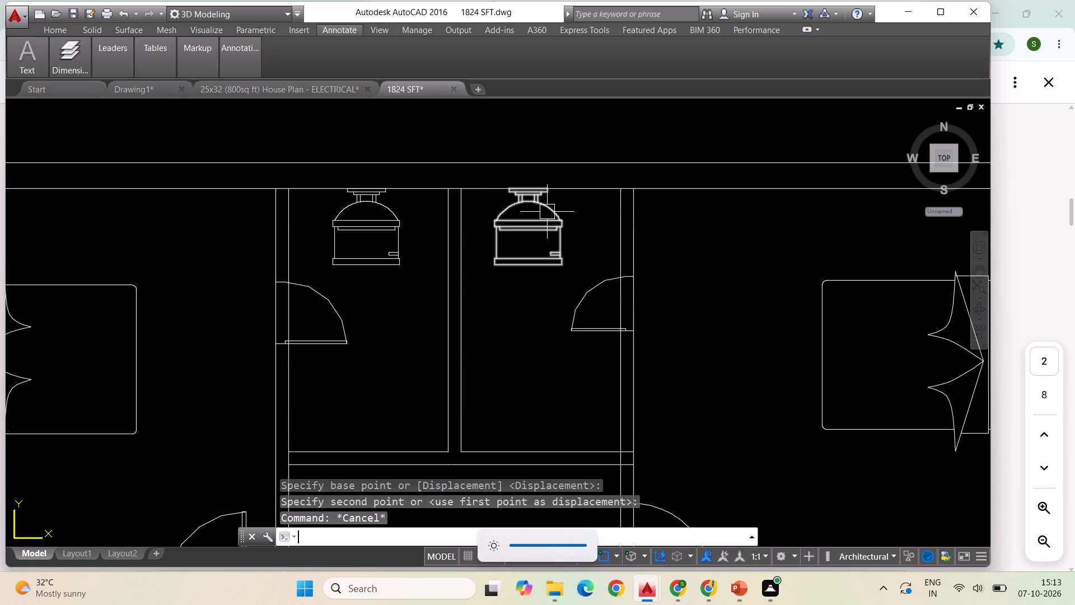
scroll(586, 206, down, 2)
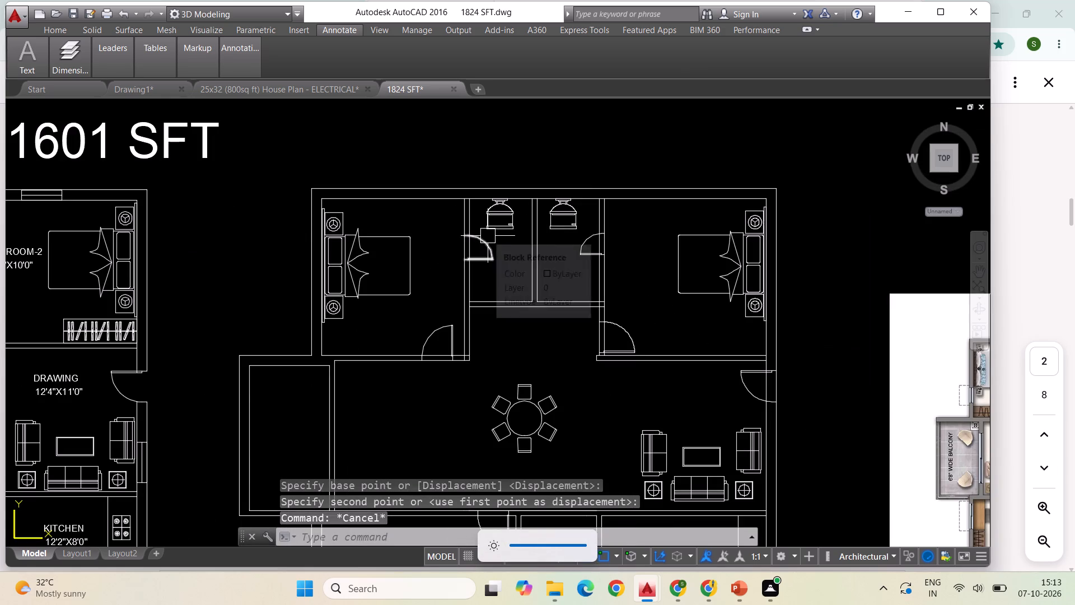
scroll(643, 240, down, 1)
scroll(415, 235, down, 2)
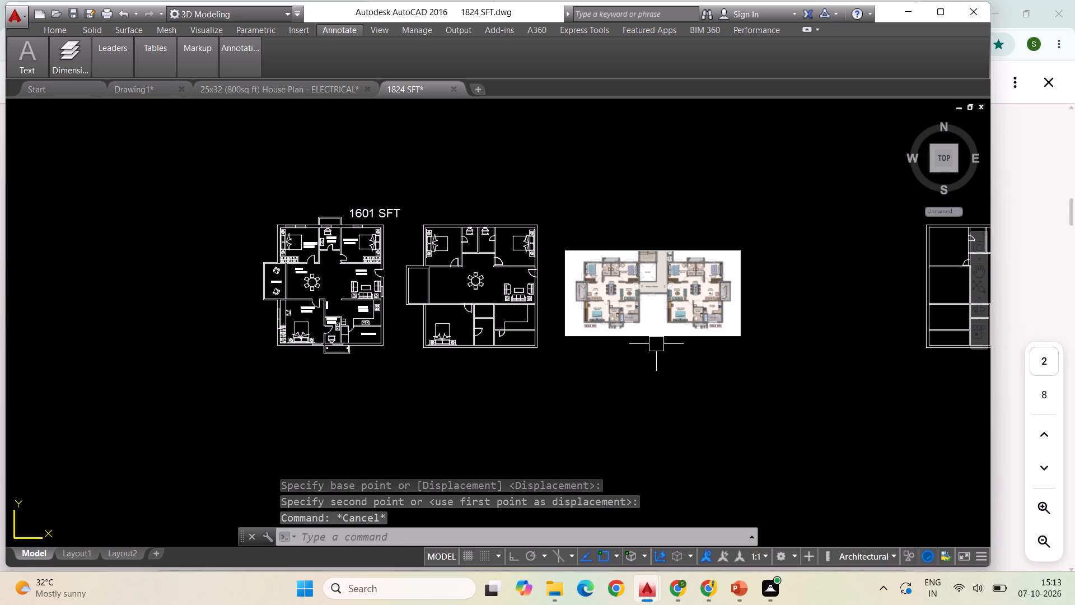
click(656, 344)
key(Escape)
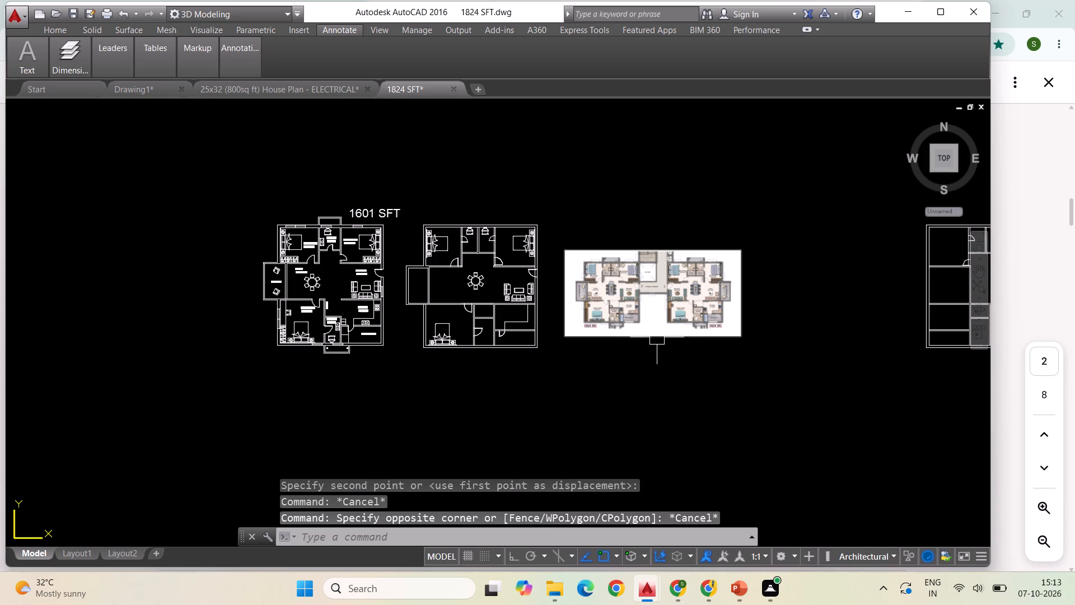
click(657, 337)
right_click(664, 376)
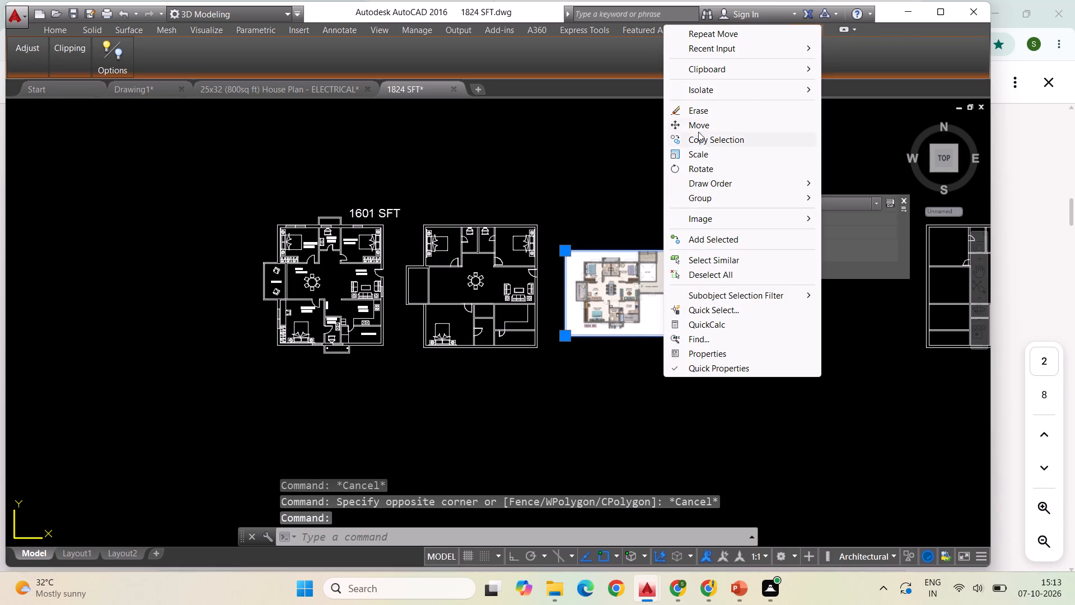
click(698, 129)
click(657, 337)
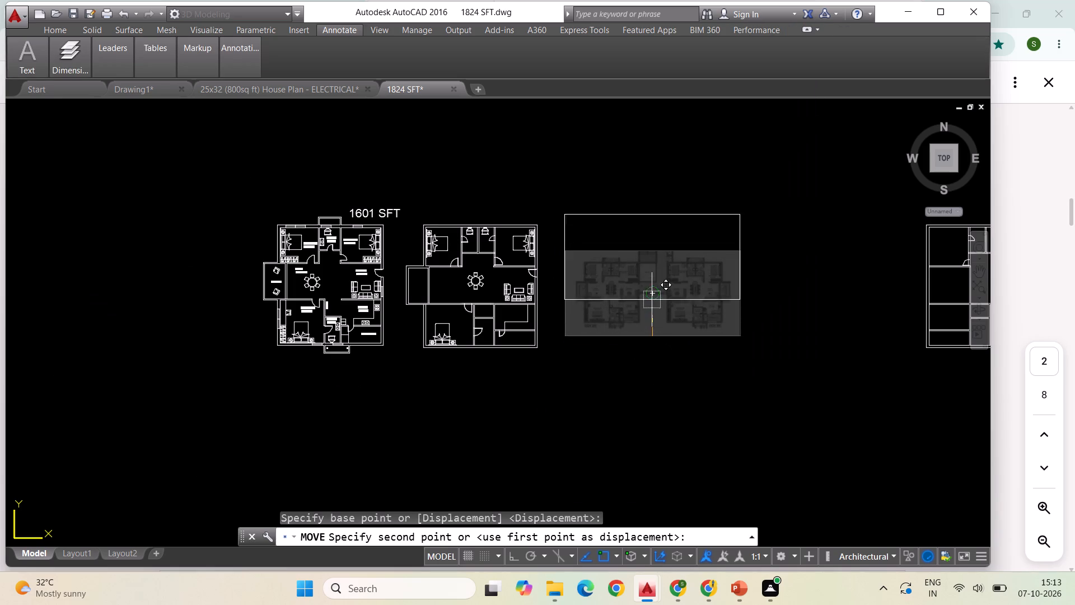
click(642, 255)
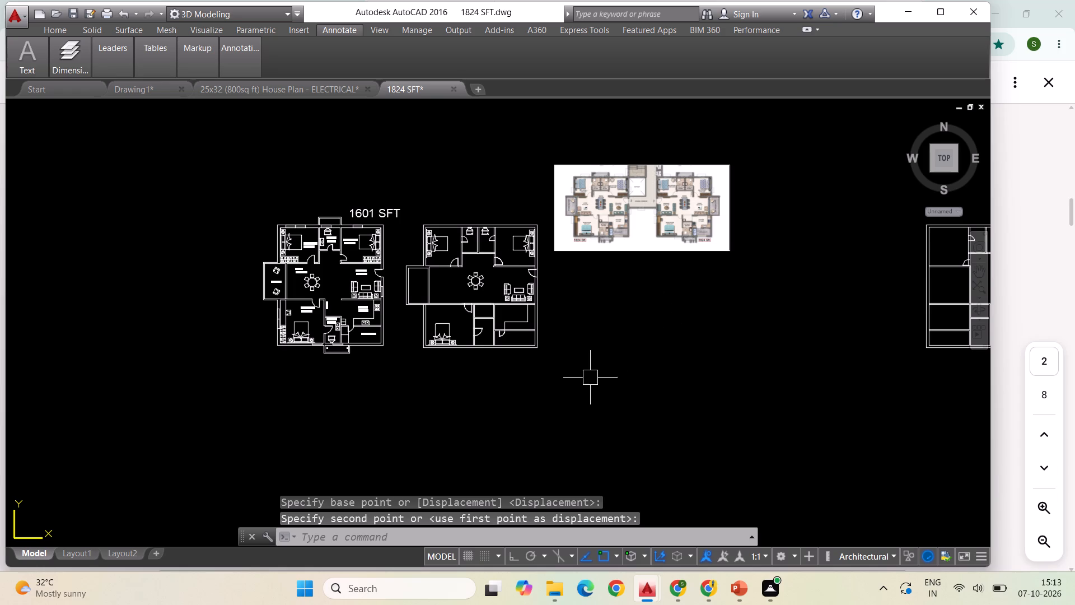
key(Escape)
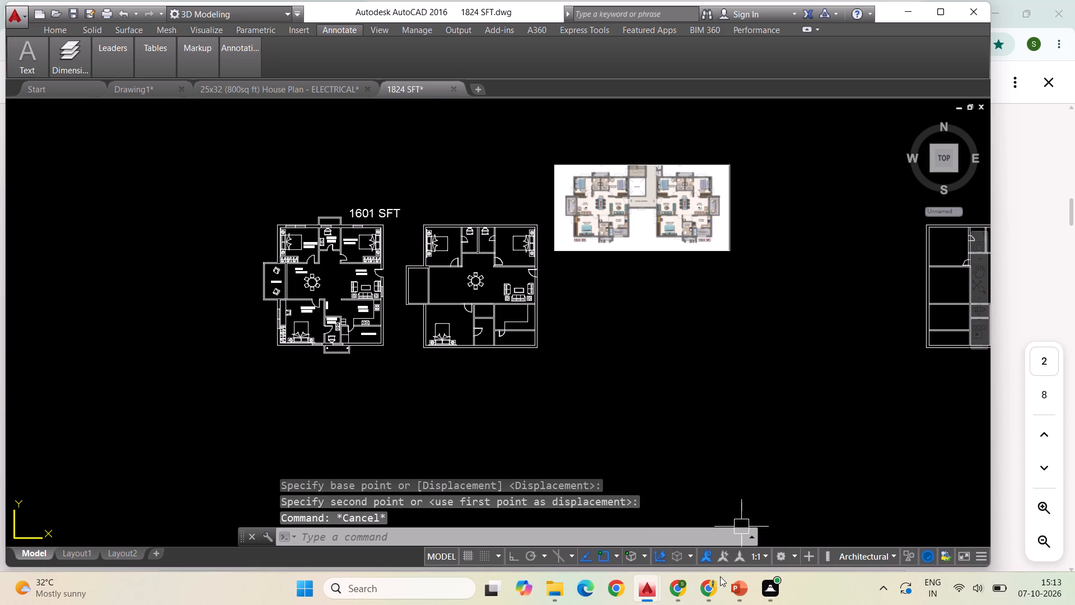
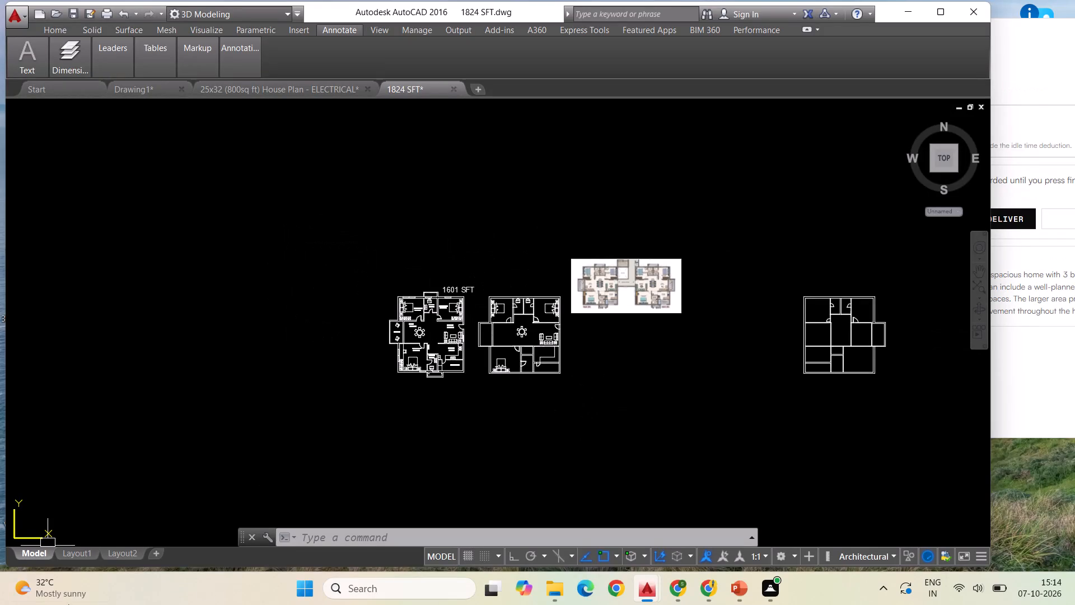
Move the bed in the 1824 SFT plan's master bedroom rightward along the lower outer wall, using its headboard's lower-right corner as base.
scroll(546, 331, up, 2)
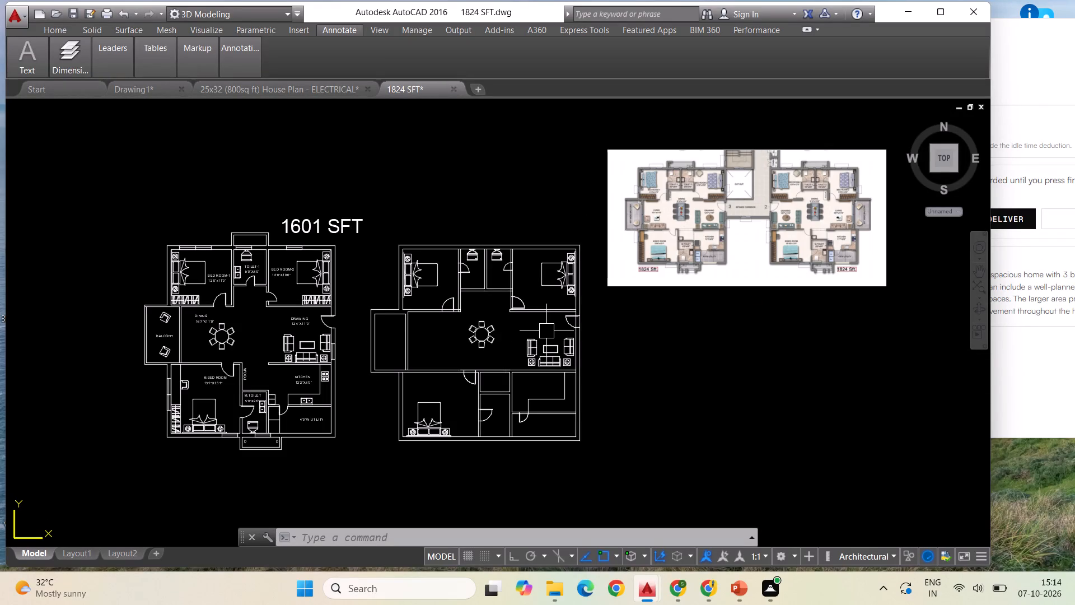
scroll(182, 327, up, 1)
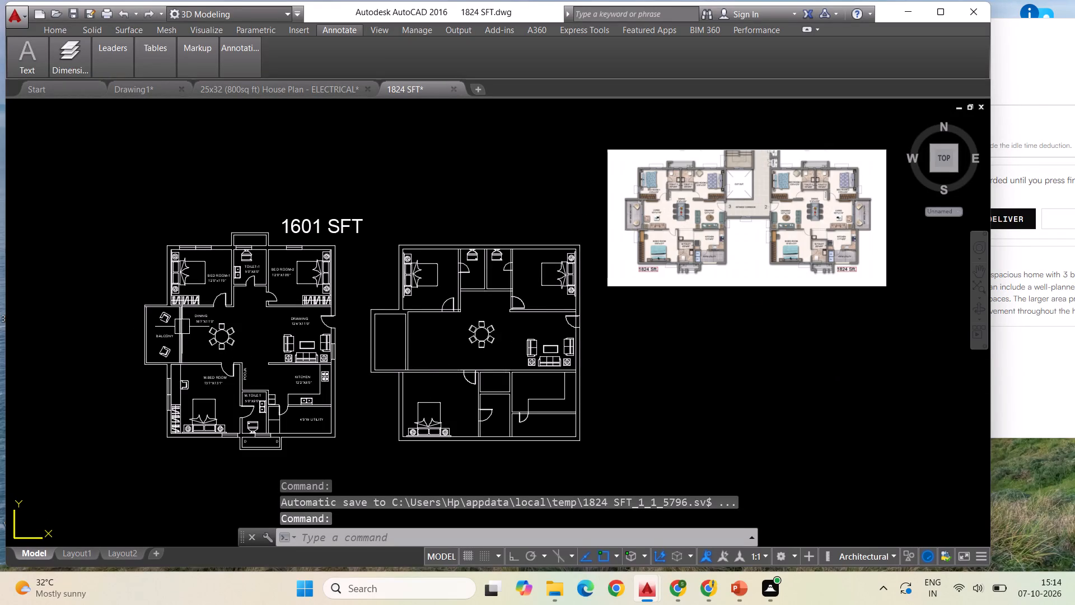
scroll(487, 360, down, 1)
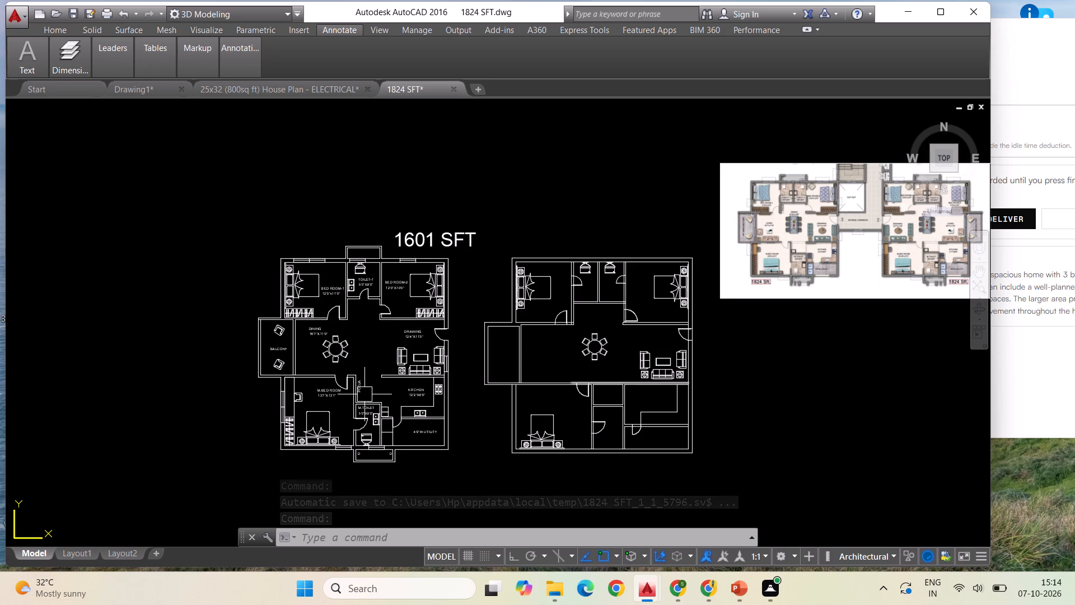
scroll(309, 401, up, 1)
scroll(231, 380, down, 1)
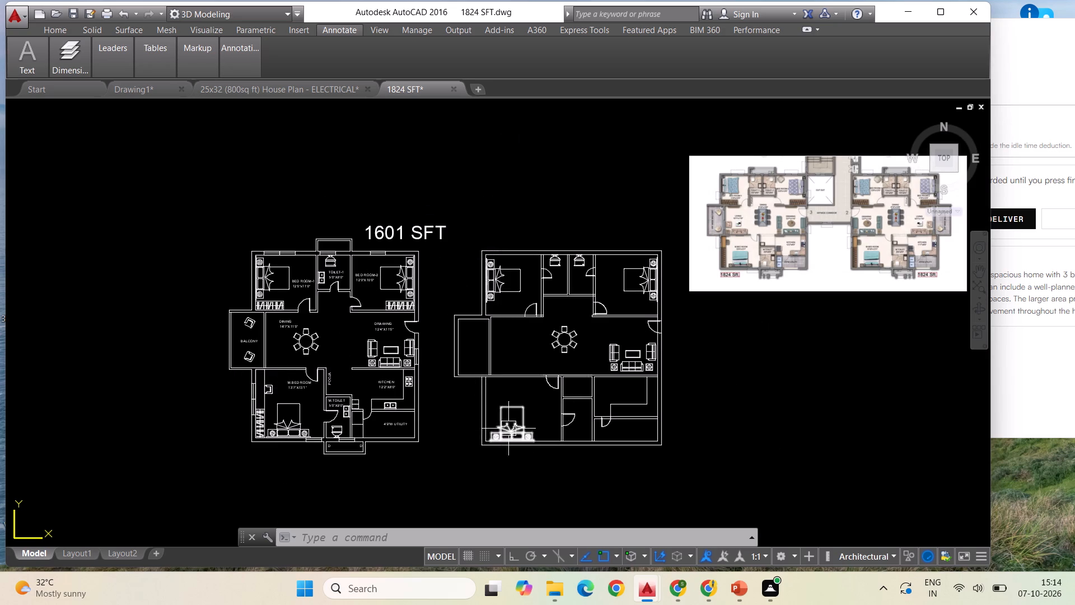
click(511, 426)
right_click(511, 426)
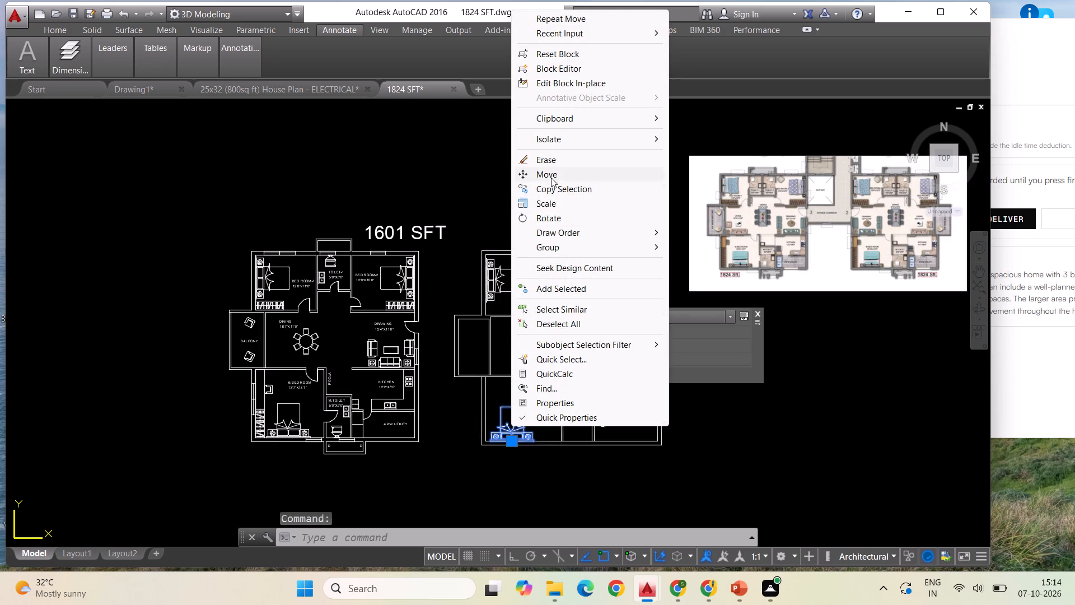
click(551, 178)
scroll(512, 440, up, 2)
scroll(569, 445, up, 3)
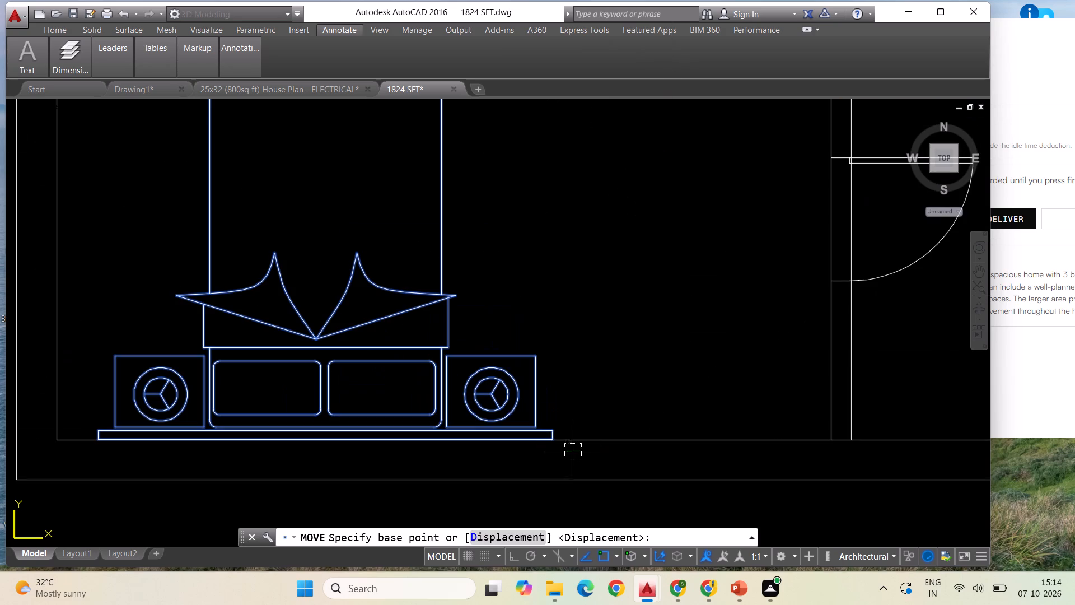
click(554, 441)
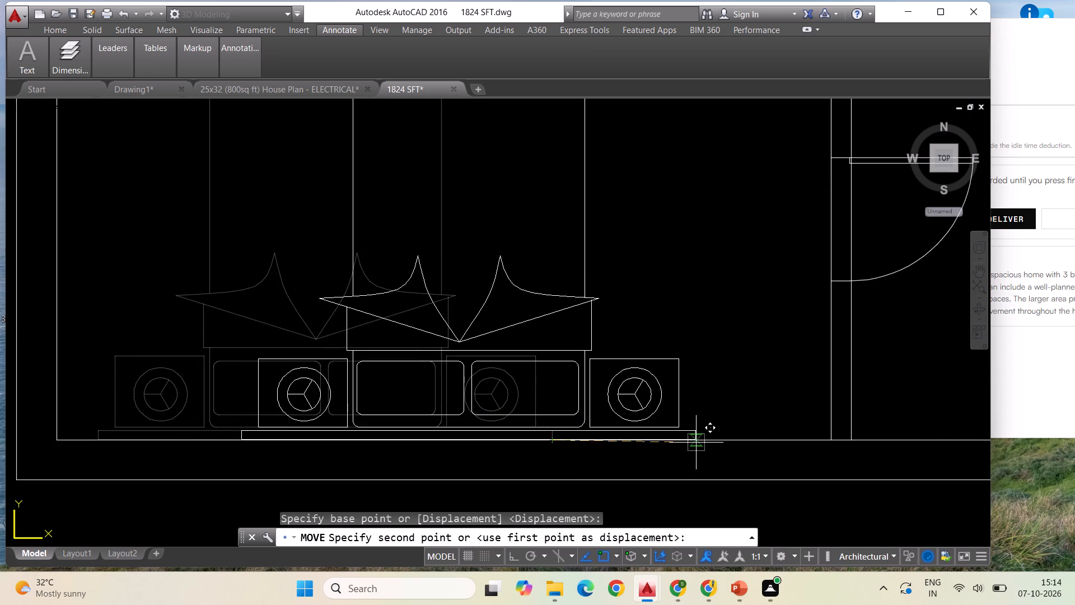
click(696, 440)
key(Escape)
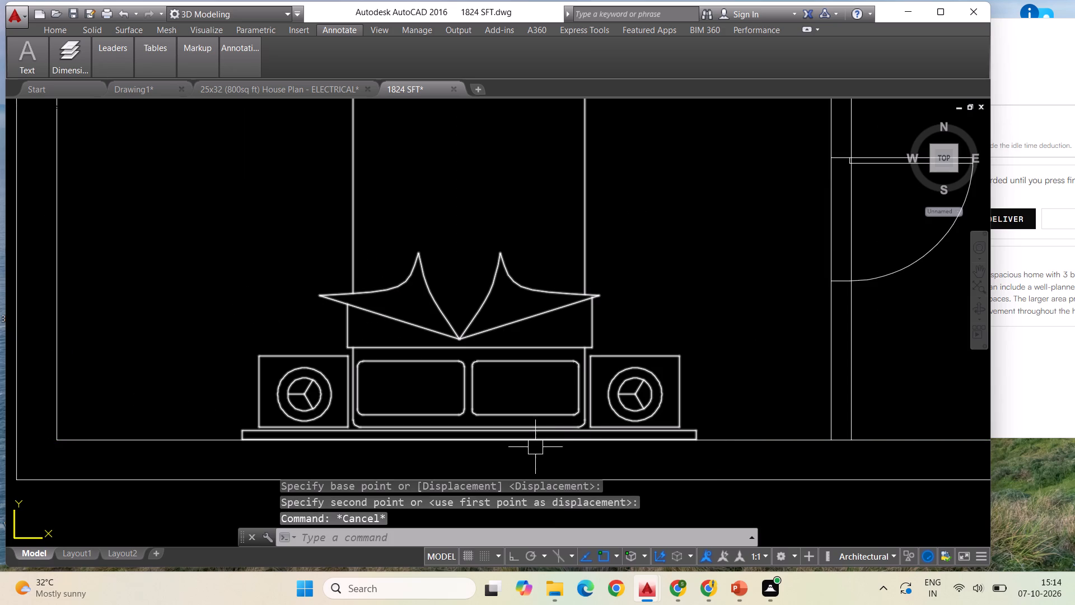
Examine the 1824 SFT plan's furniture layout against the 1601 SFT plan and the reference floor plan image.
scroll(589, 413, up, 2)
scroll(553, 345, down, 2)
scroll(498, 424, down, 2)
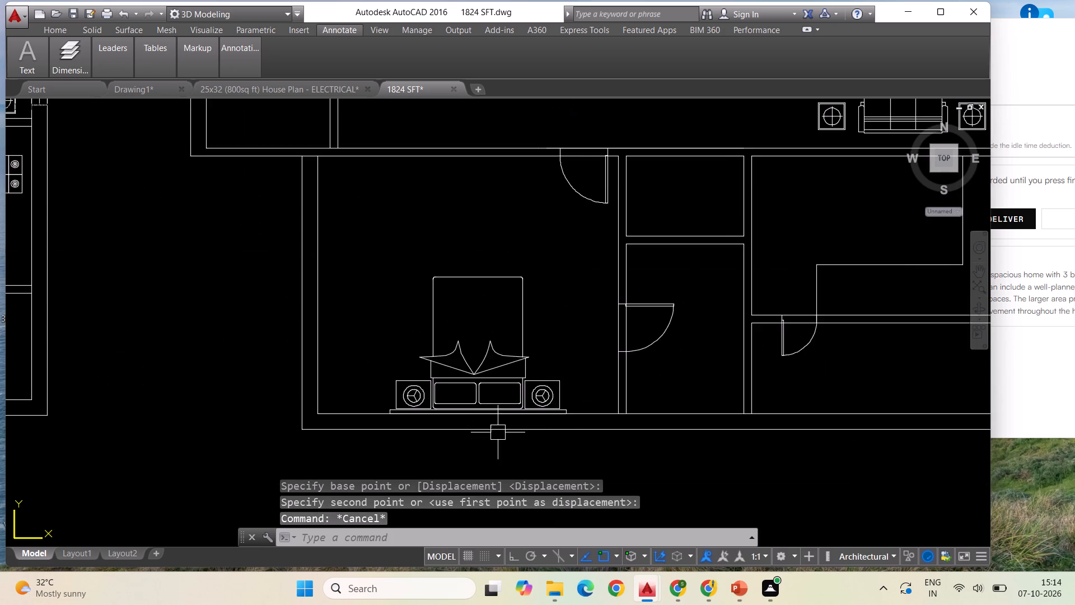
scroll(541, 419, down, 1)
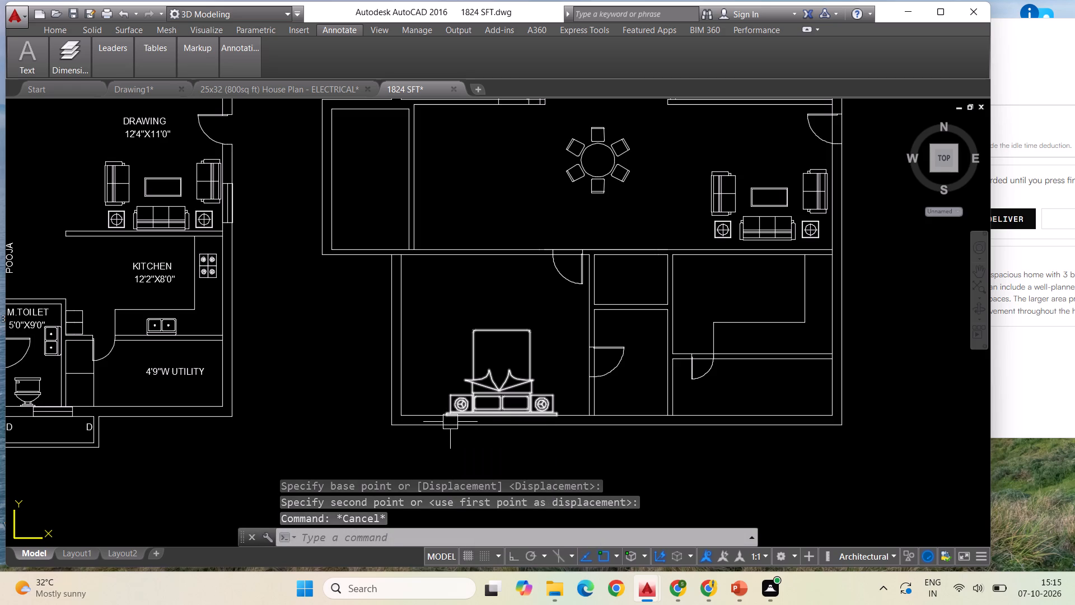
scroll(487, 381, down, 2)
scroll(458, 201, up, 1)
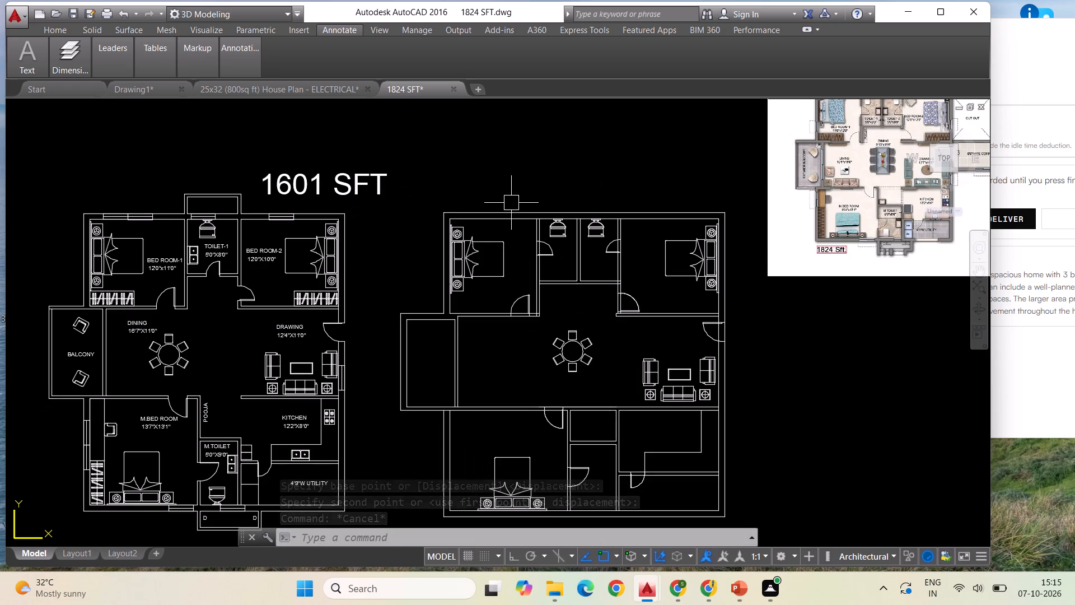
scroll(334, 257, down, 1)
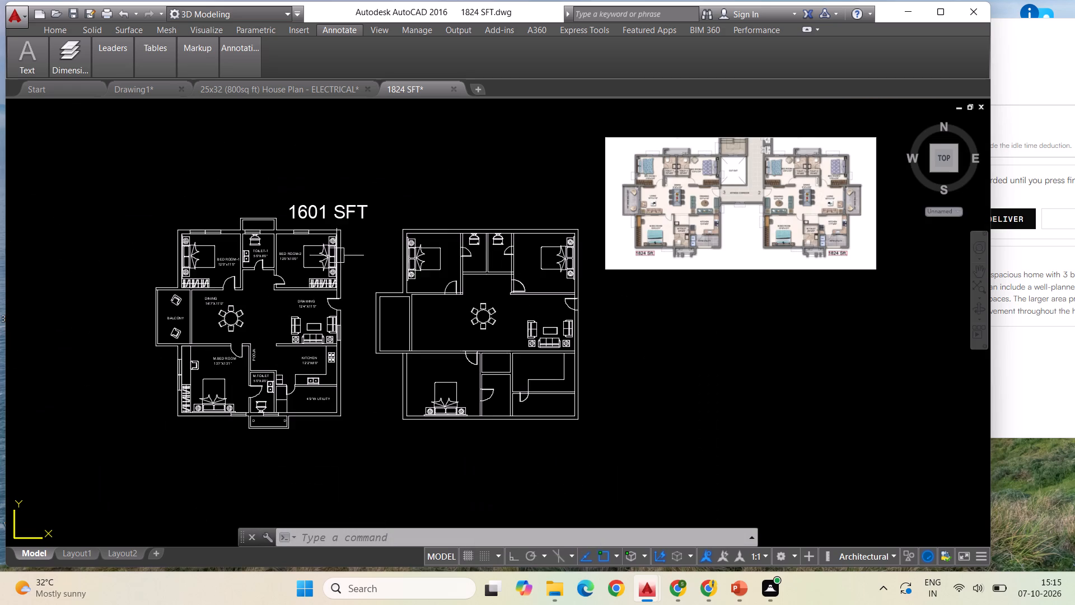
scroll(694, 187, up, 1)
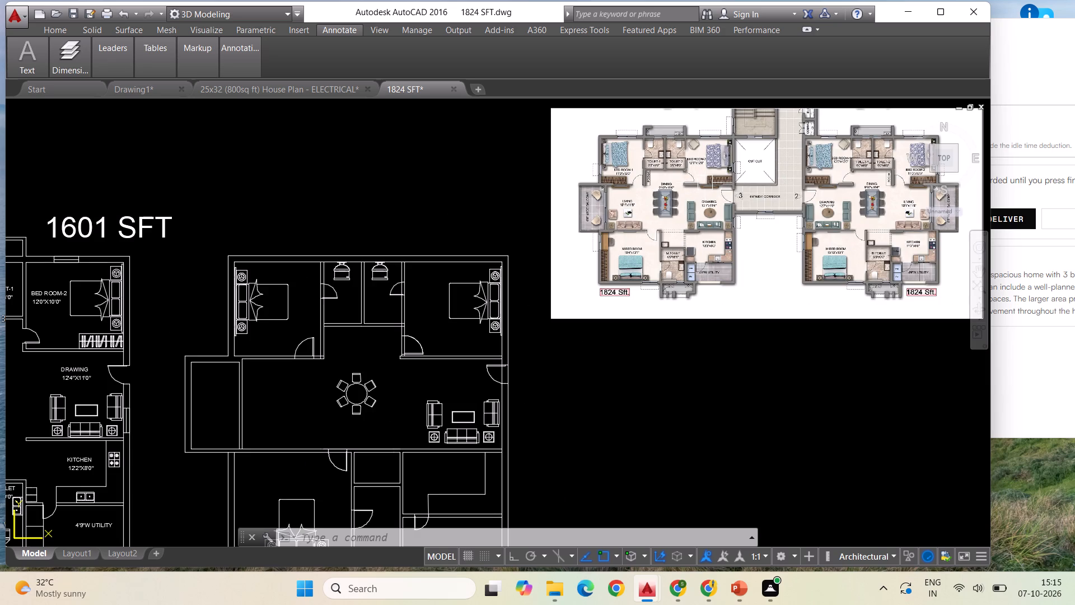
scroll(707, 183, down, 1)
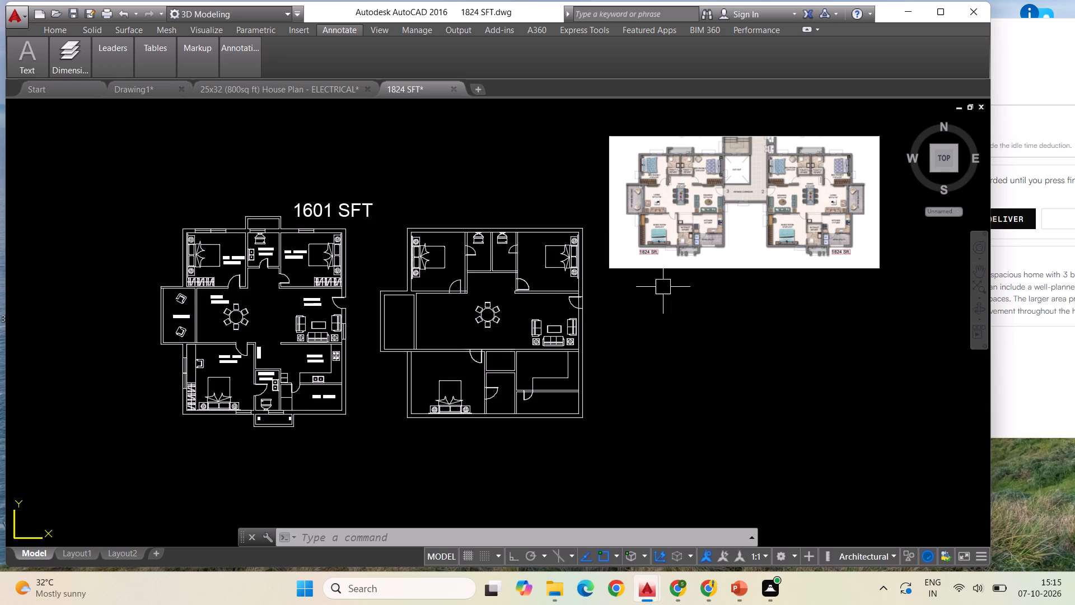
Switch to File Explorer and browse to the OCT folder inside EARNING SHIP > Work done pdf.
click(548, 584)
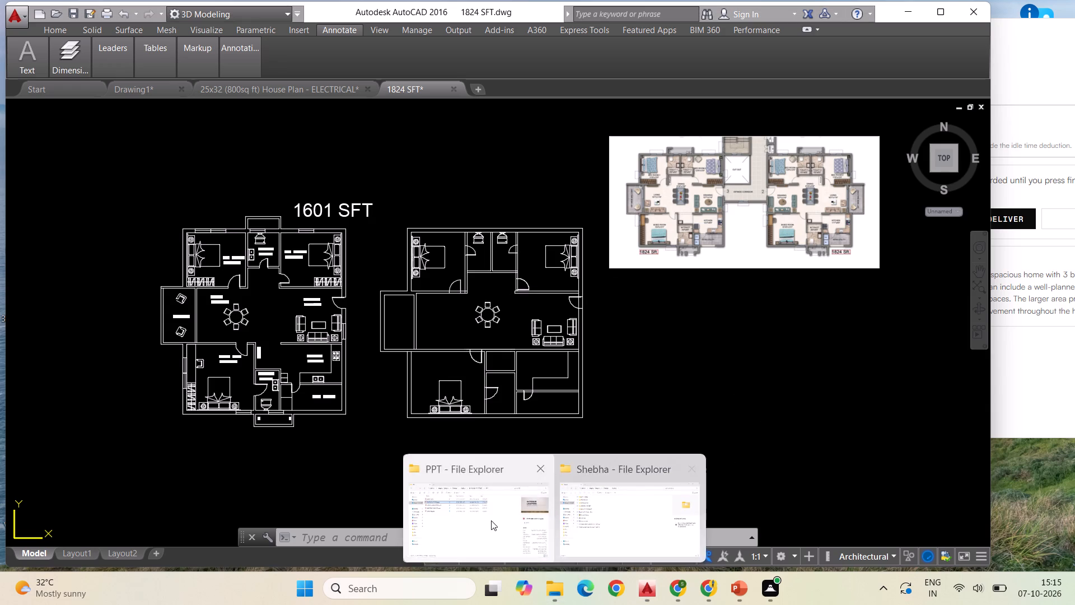
click(491, 520)
double_click(55, 200)
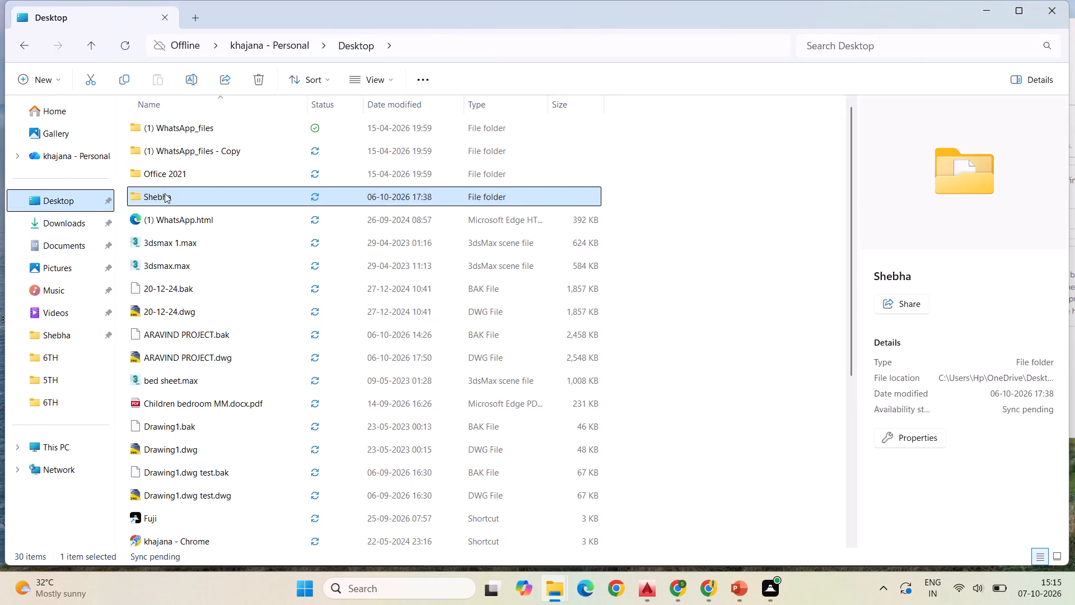
double_click(165, 193)
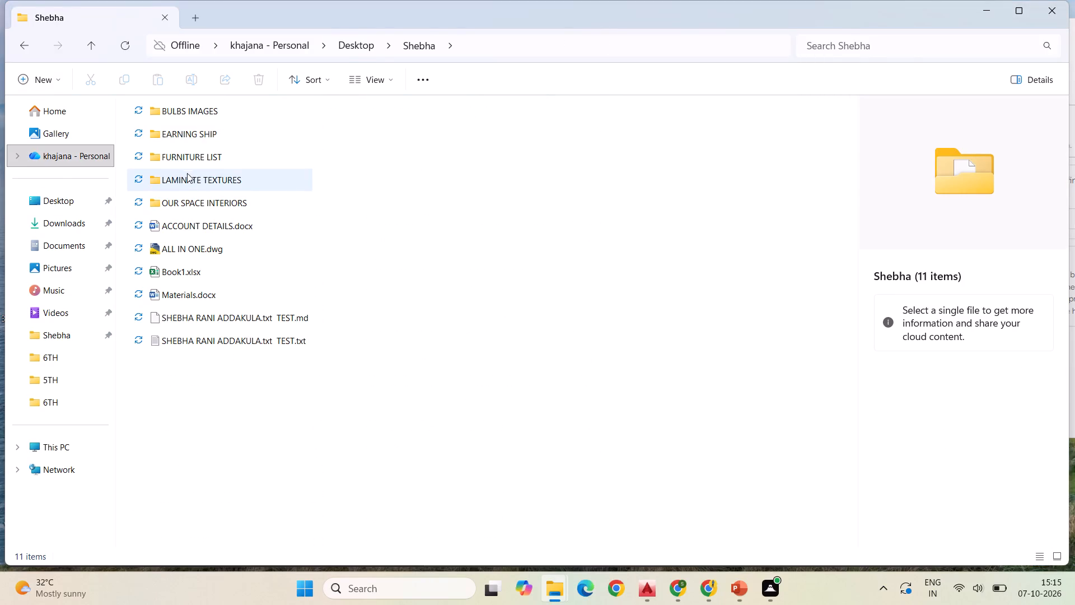
double_click(177, 135)
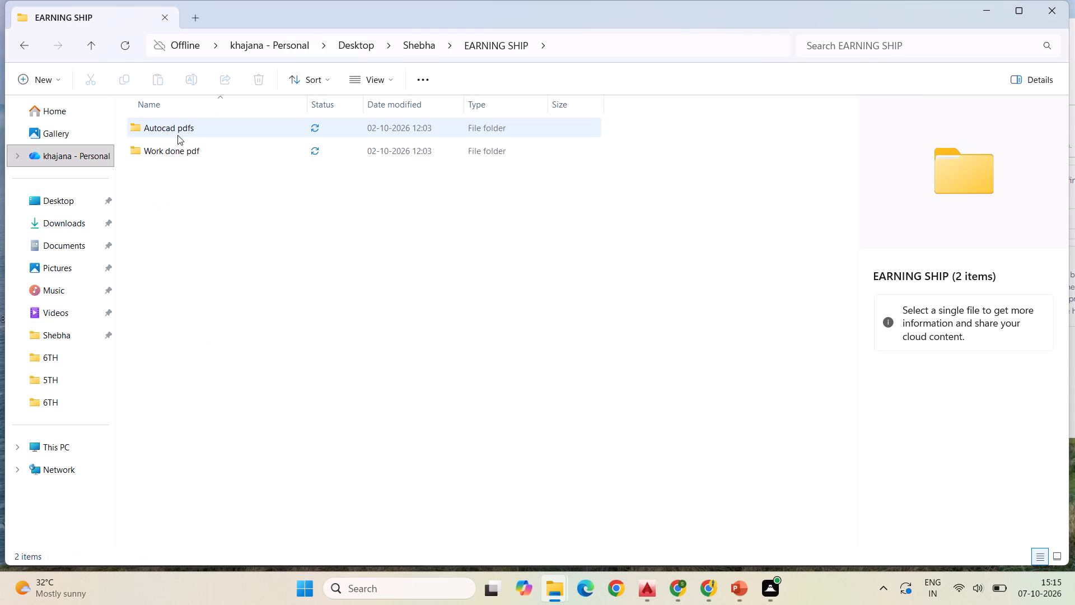
double_click(178, 149)
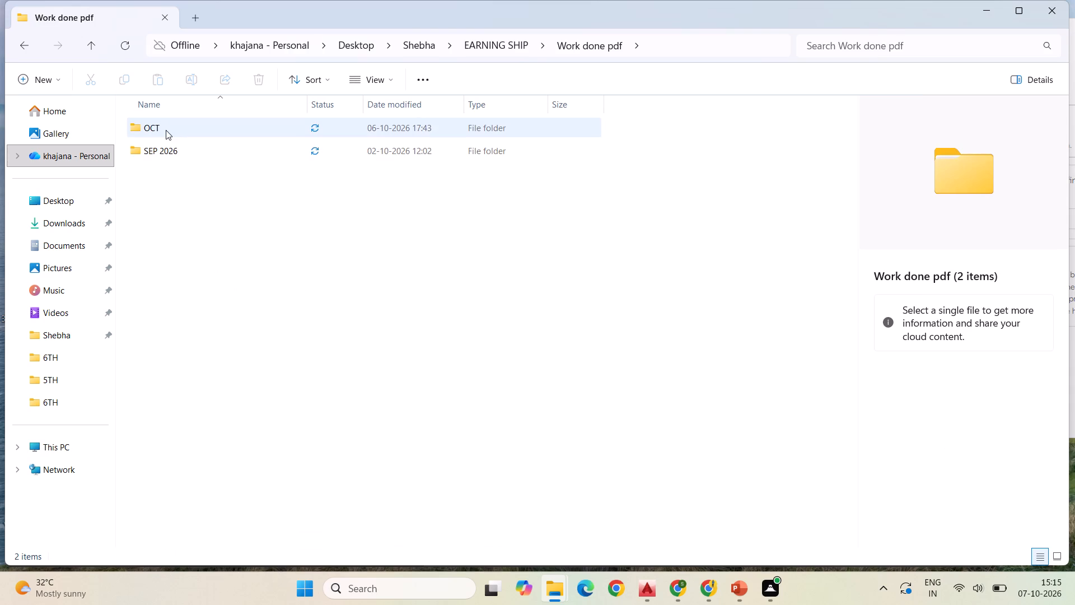
double_click(166, 130)
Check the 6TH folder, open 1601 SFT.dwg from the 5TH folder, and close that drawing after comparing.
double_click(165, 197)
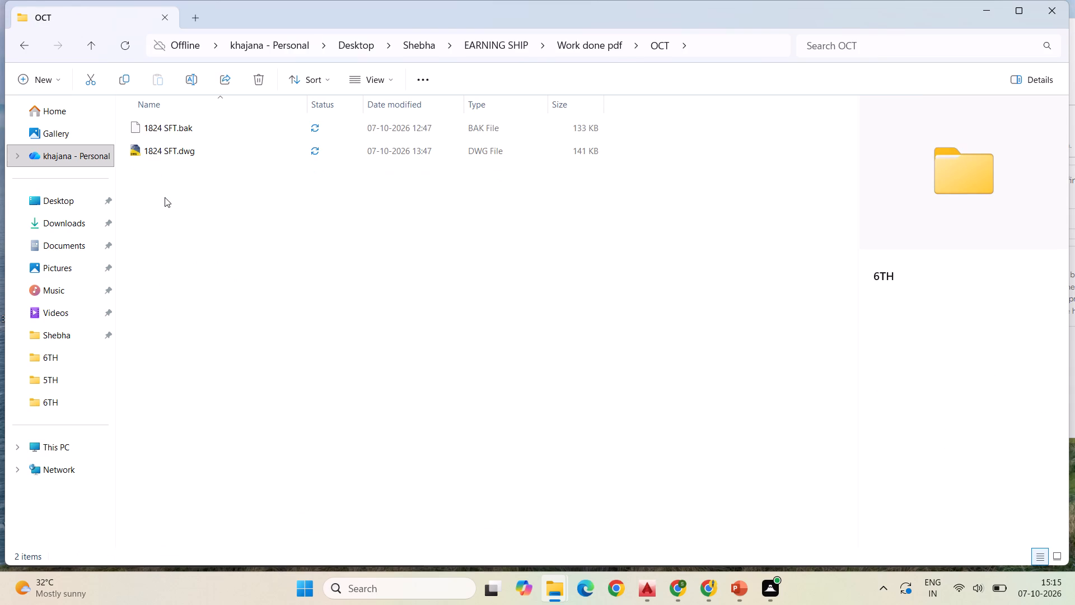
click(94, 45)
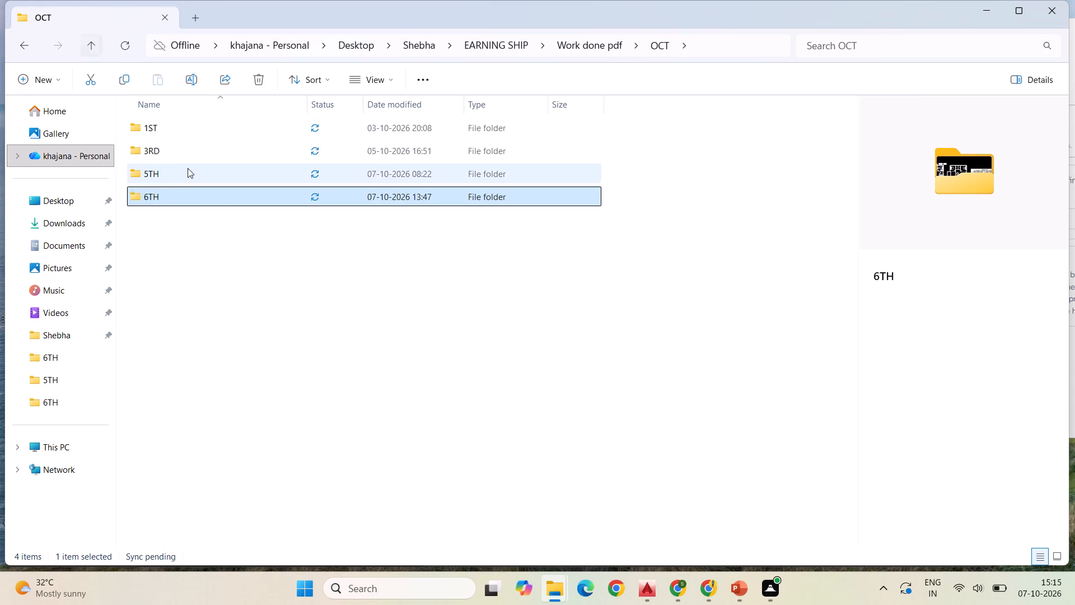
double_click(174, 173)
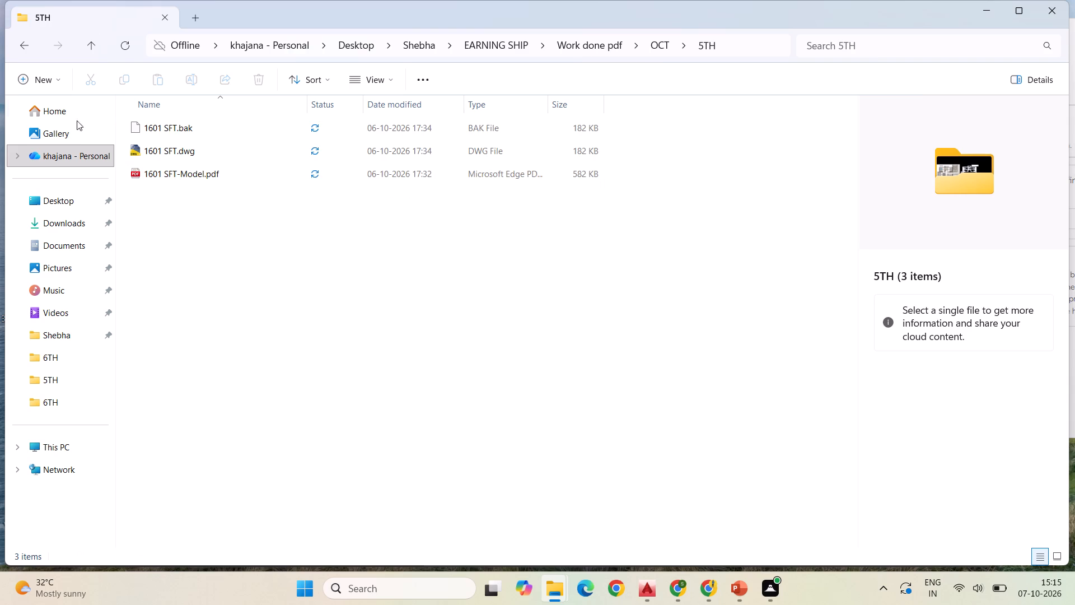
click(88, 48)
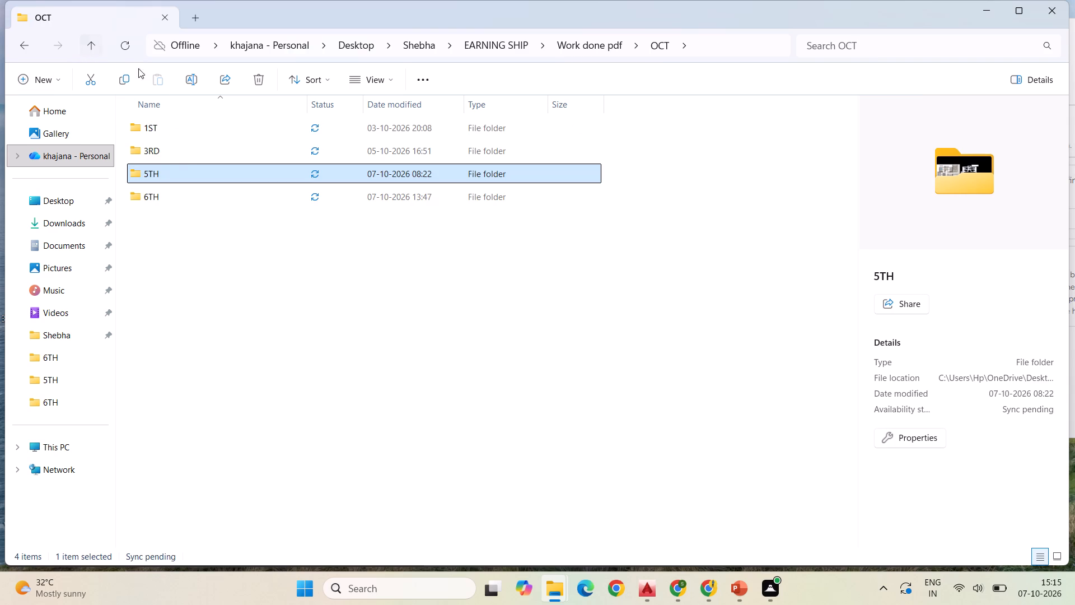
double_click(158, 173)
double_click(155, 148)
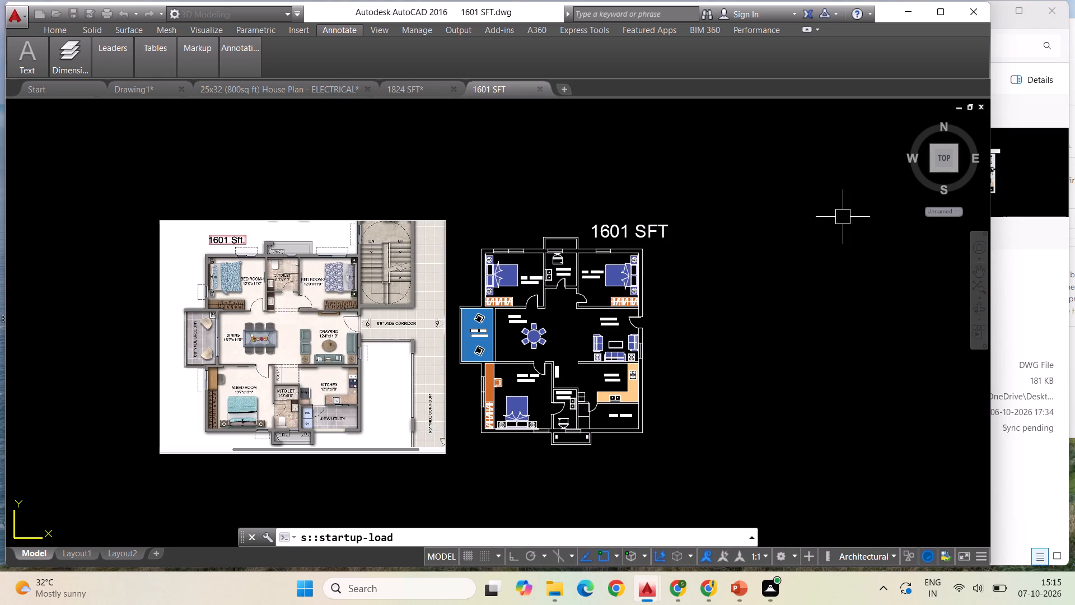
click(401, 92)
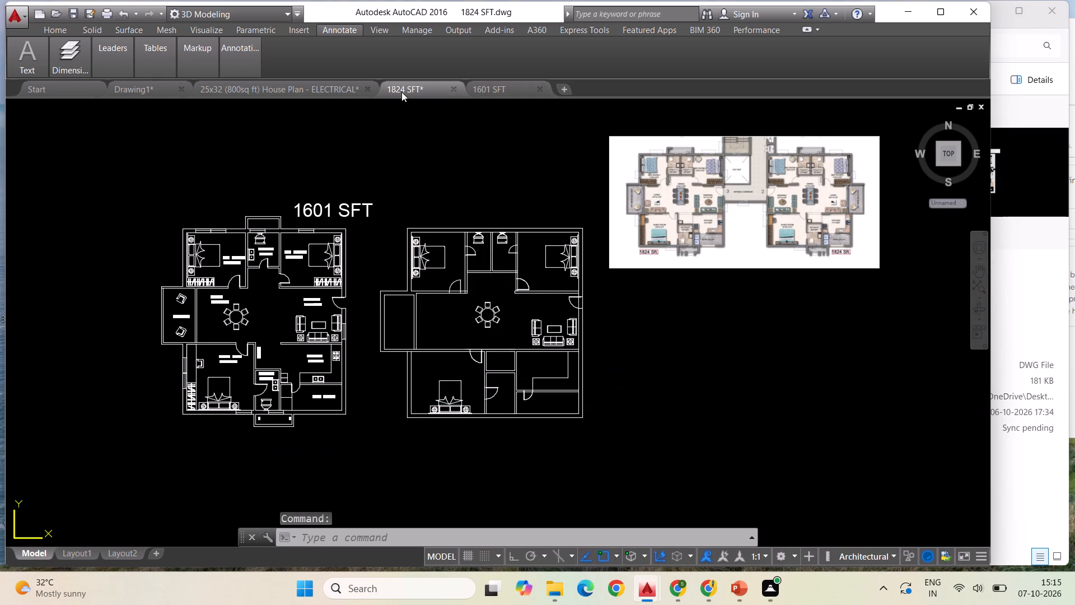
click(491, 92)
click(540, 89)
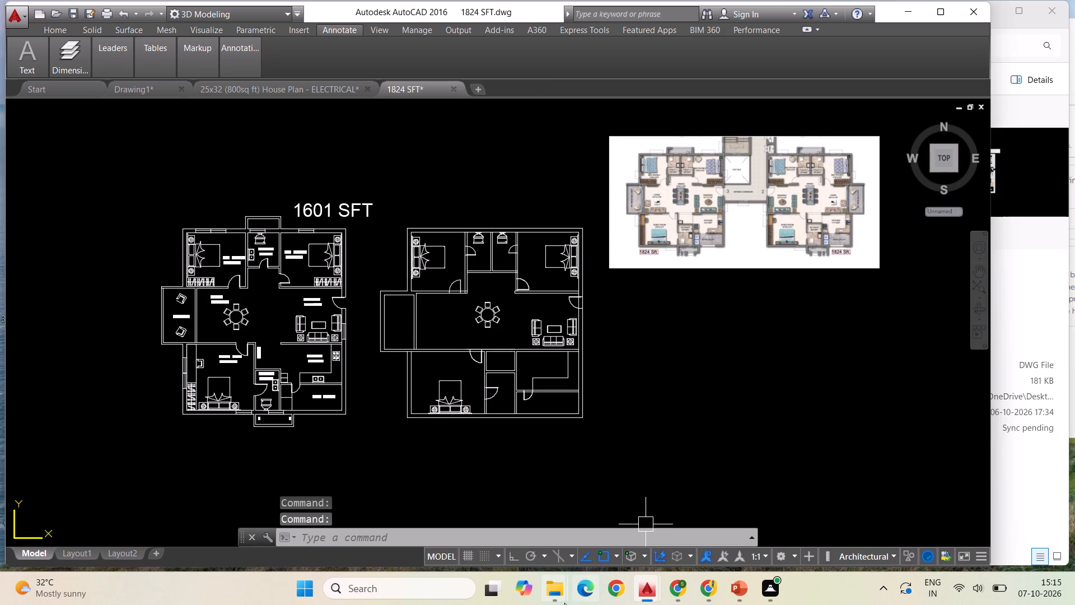
Open the earlier 1824 SFT.dwg from the OCT folder's 3RD subfolder.
click(564, 603)
click(514, 513)
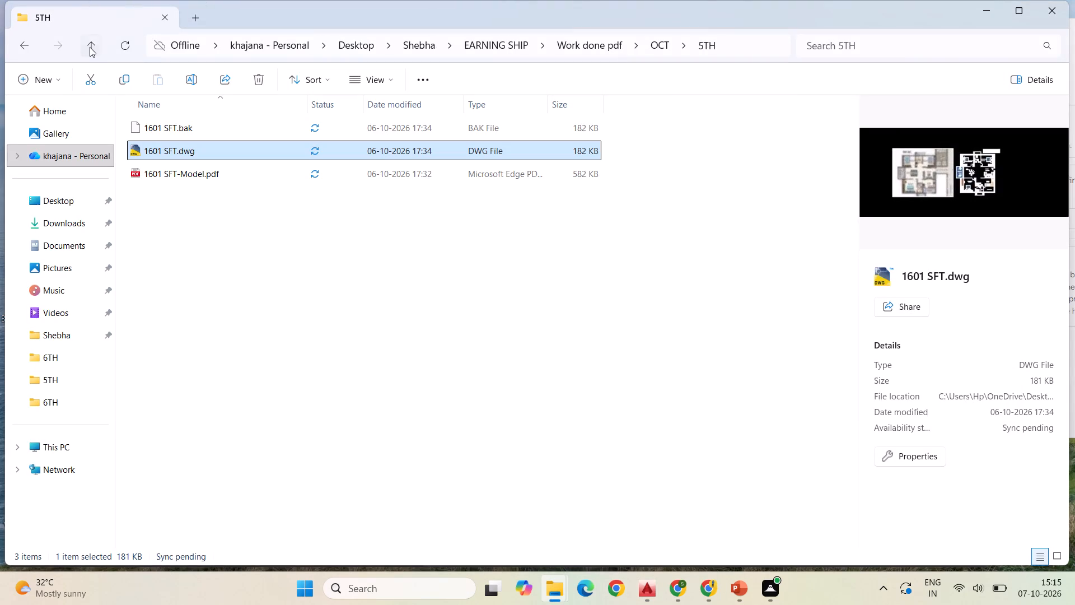
click(90, 47)
double_click(183, 147)
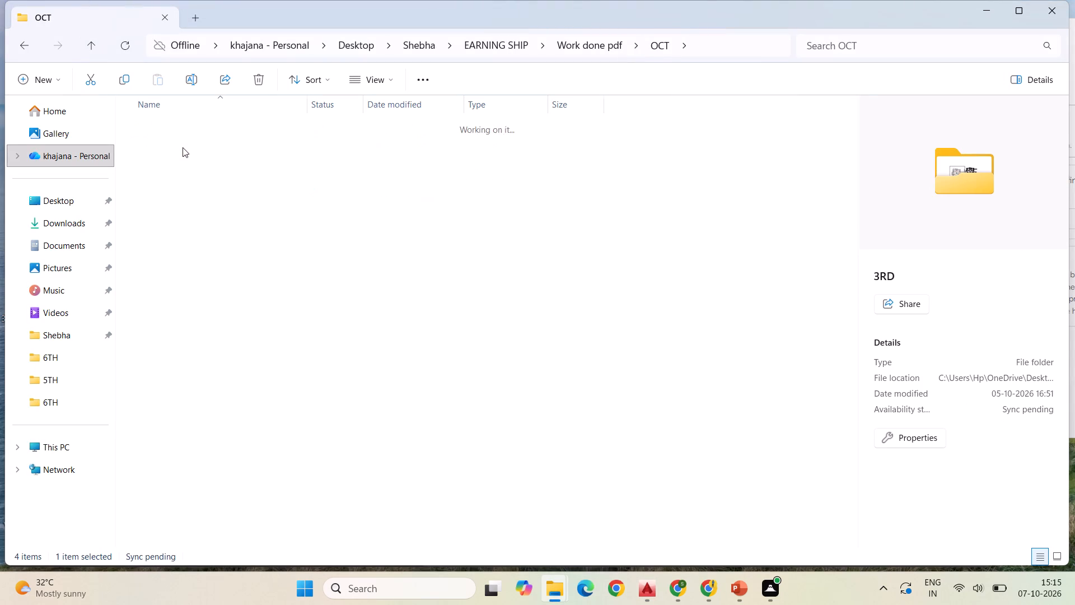
double_click(185, 153)
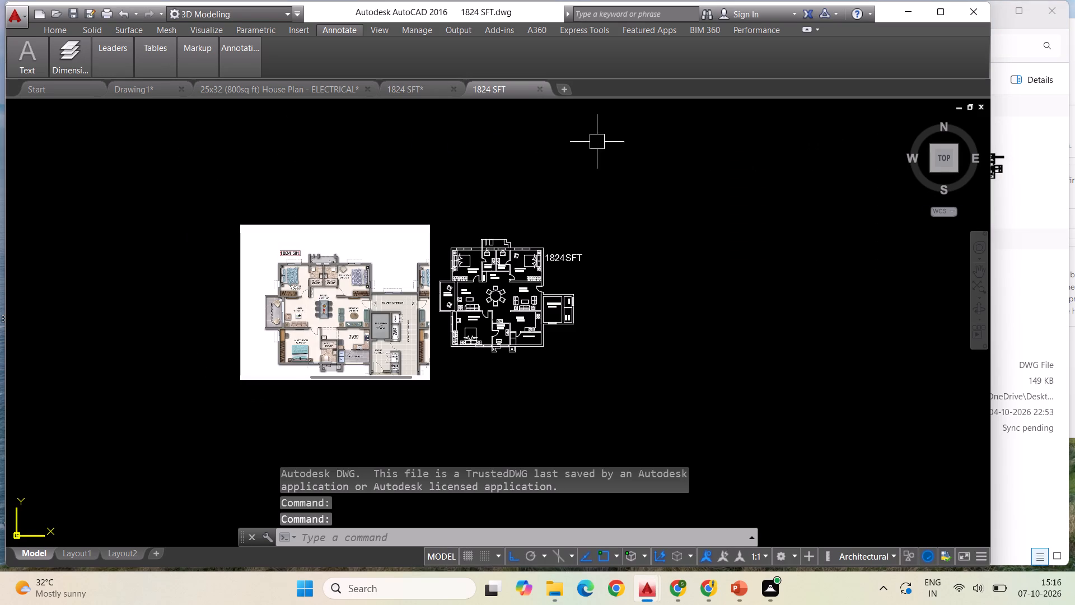
Compare the earlier 1824 SFT drawing with the current plan, examining its room labels, furniture, fixtures and reference image.
click(404, 89)
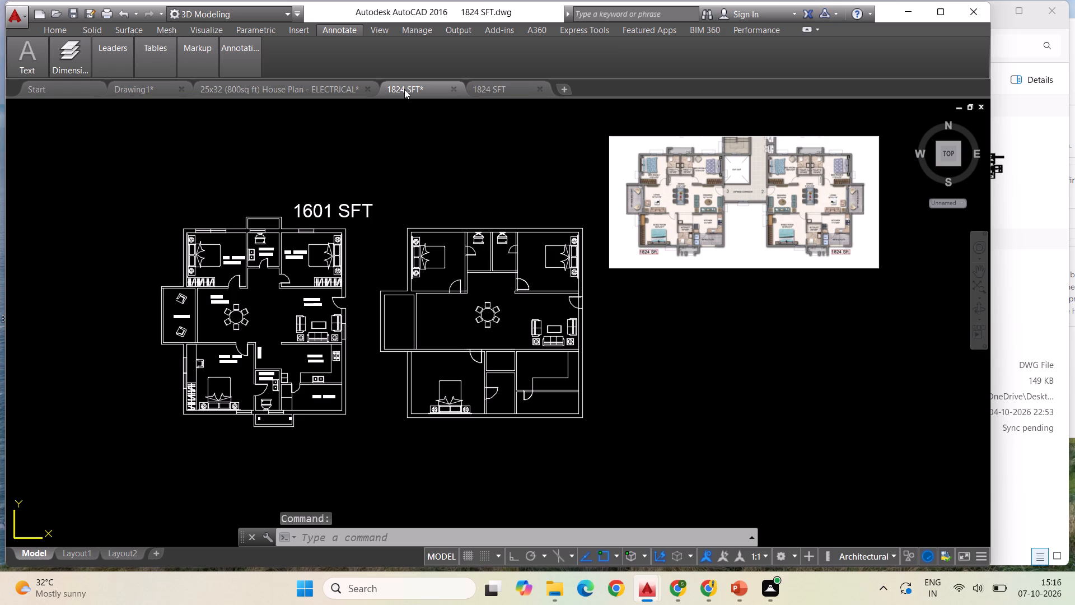
click(488, 93)
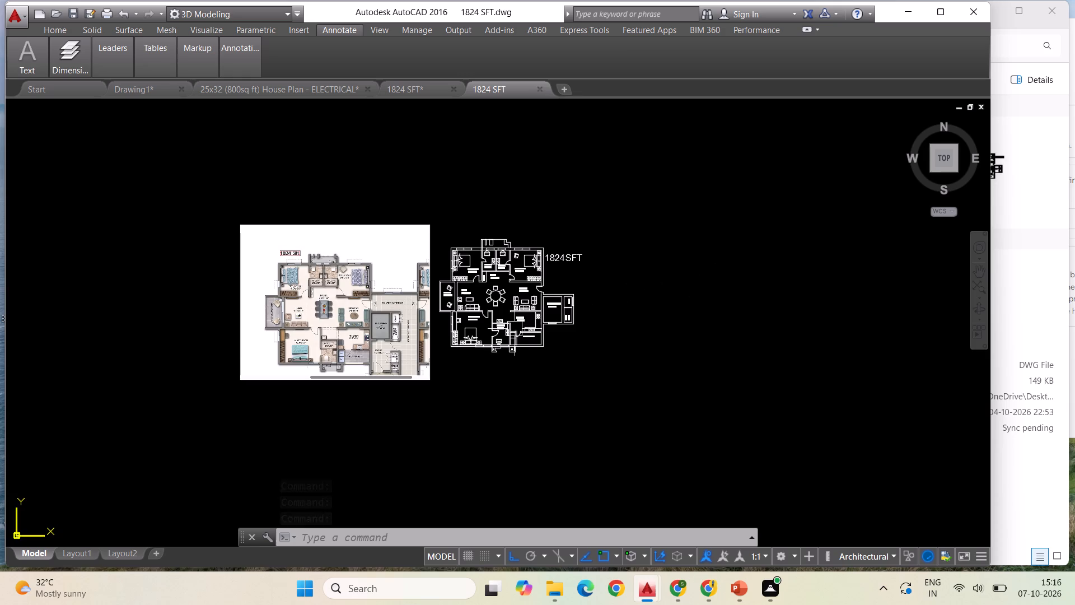
scroll(513, 329, up, 2)
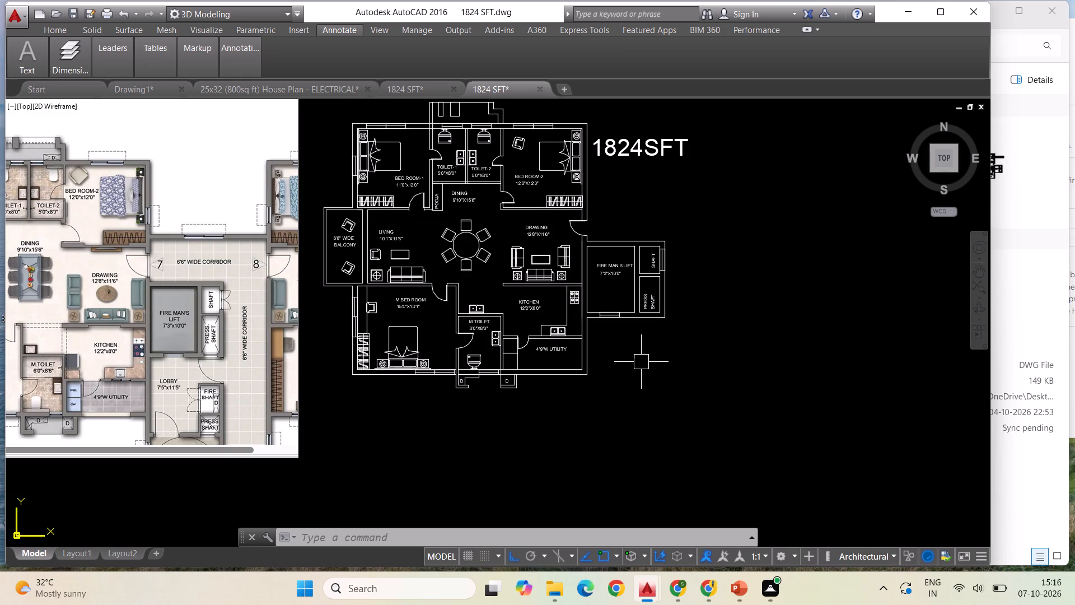
scroll(643, 361, down, 1)
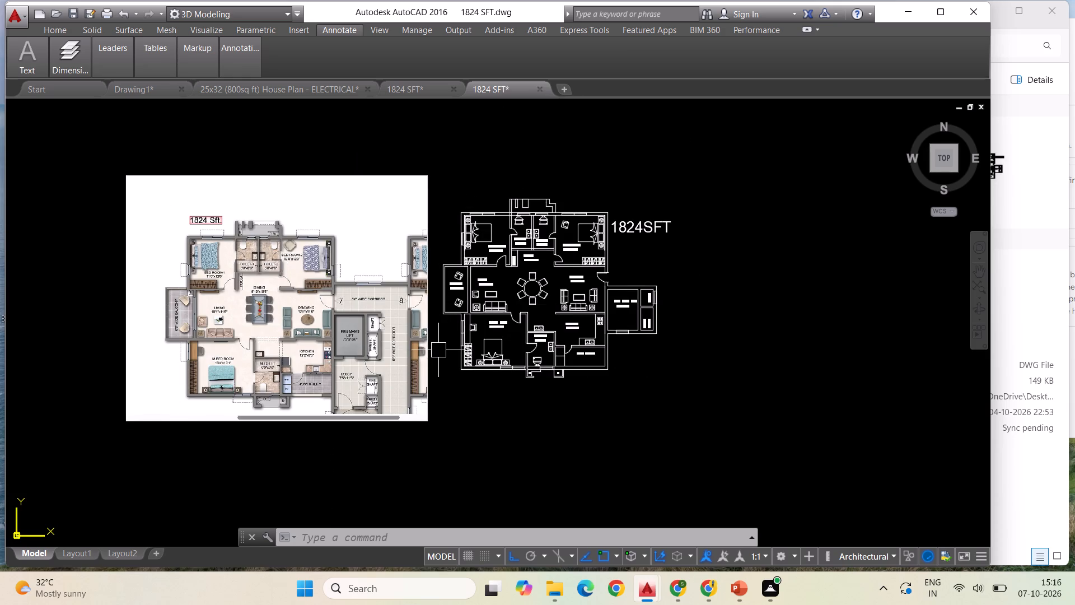
scroll(438, 350, up, 2)
scroll(438, 350, down, 1)
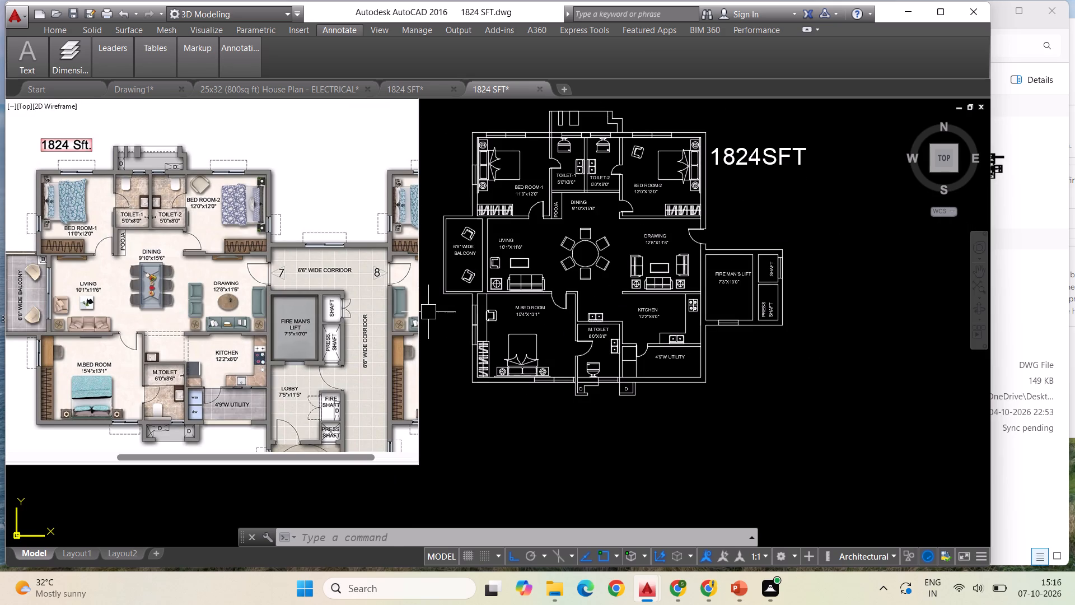
Copy the complete earlier 1824SFT plan with its title into the current 1824 SFT drawing, placing it above the 1601 SFT plan.
scroll(330, 301, down, 1)
scroll(405, 264, up, 1)
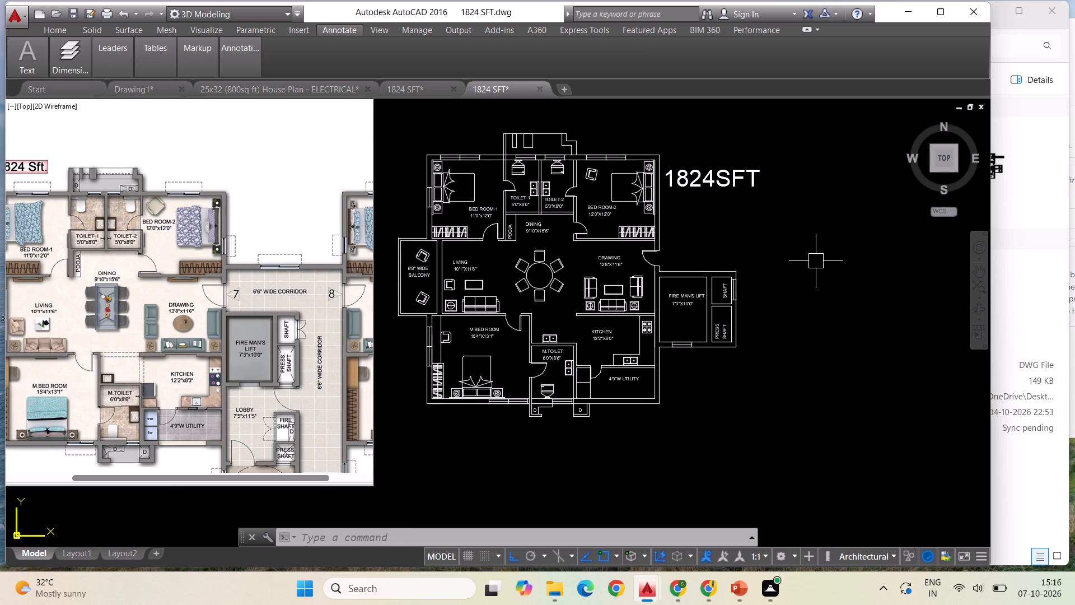
click(385, 118)
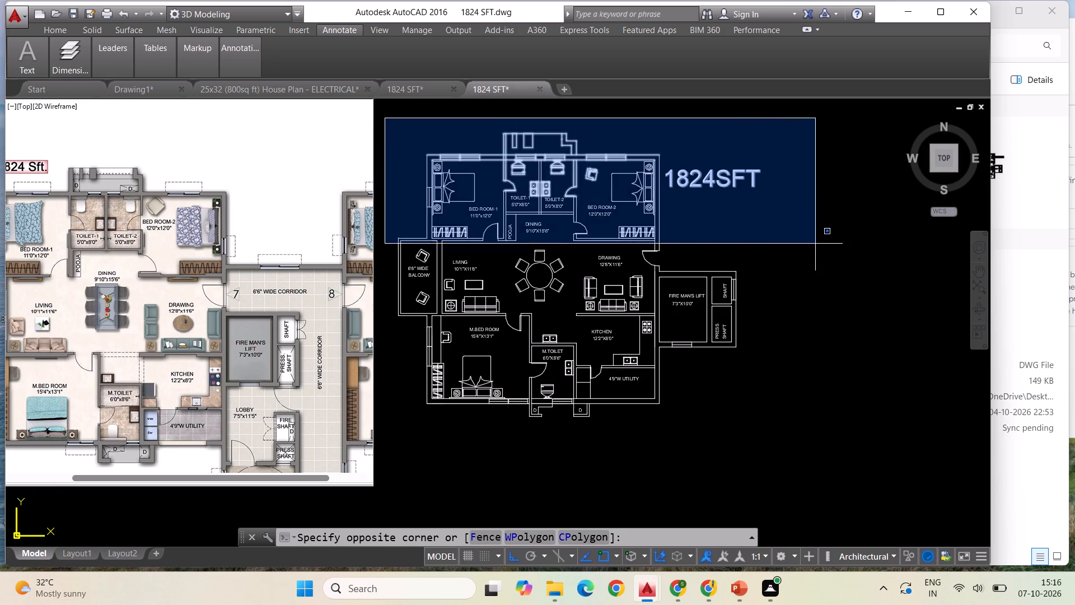
click(806, 435)
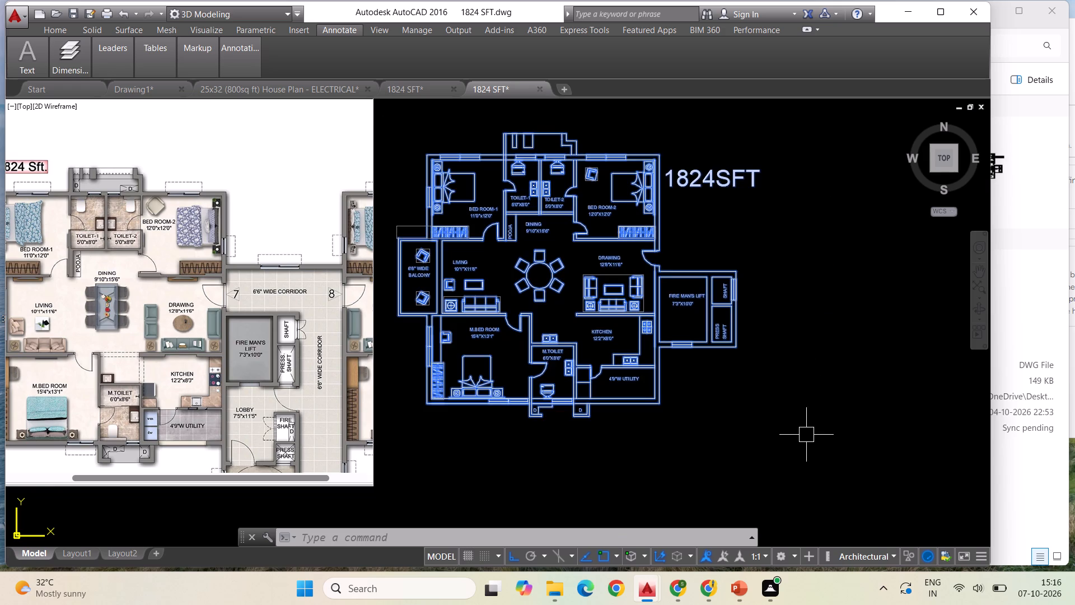
key(ctrl+c)
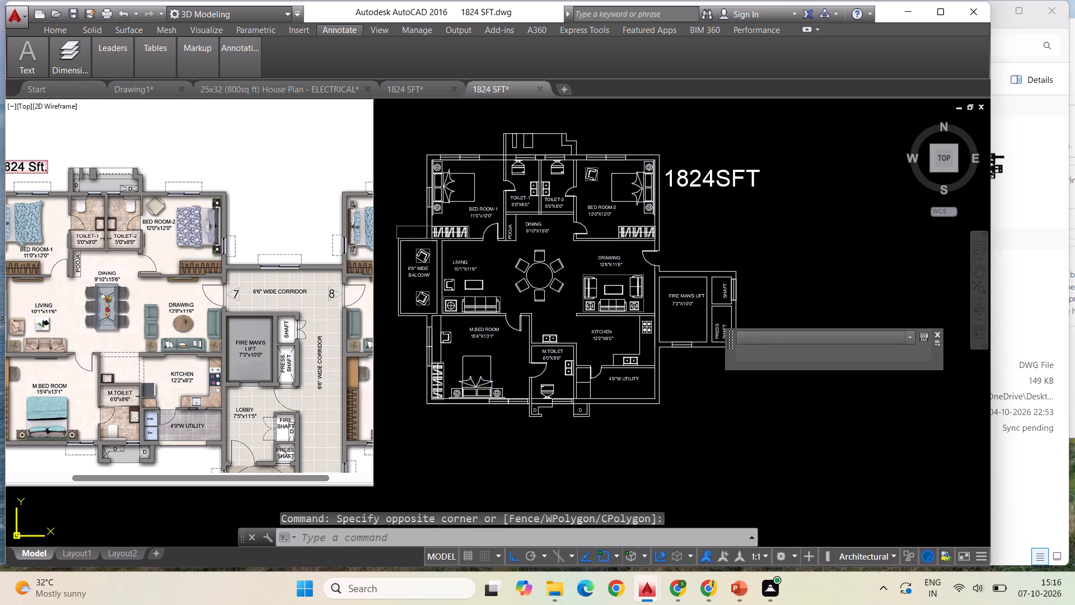
click(408, 87)
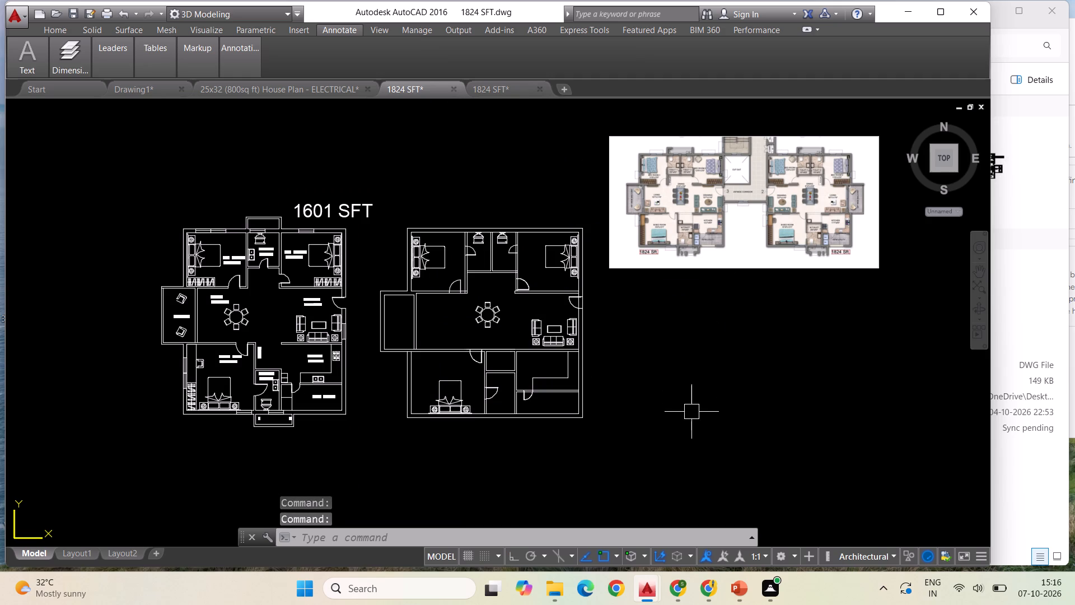
click(691, 412)
key(ctrl+v)
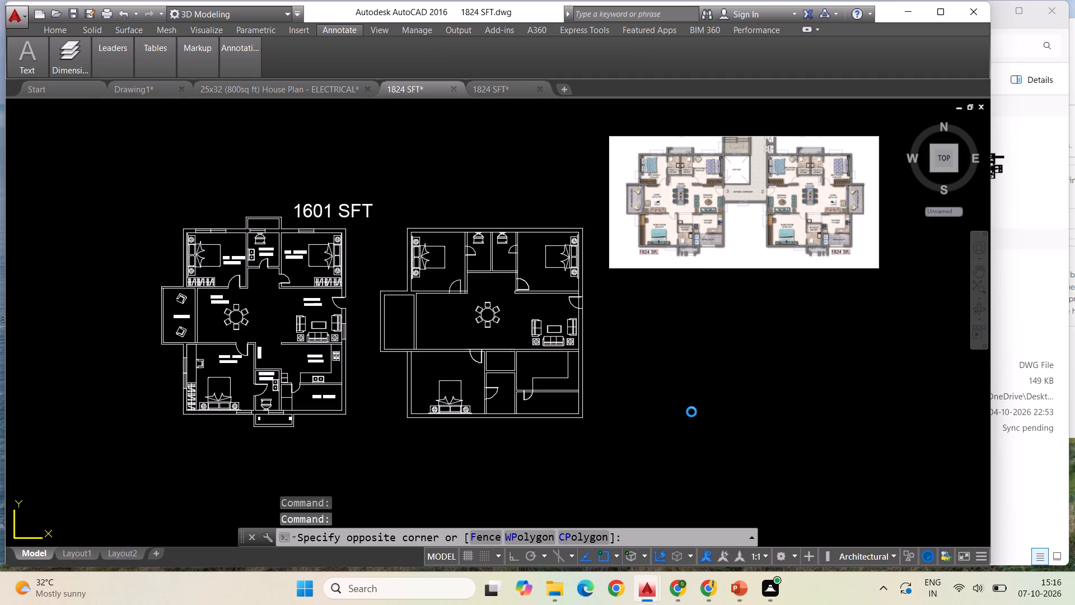
scroll(615, 424, down, 1)
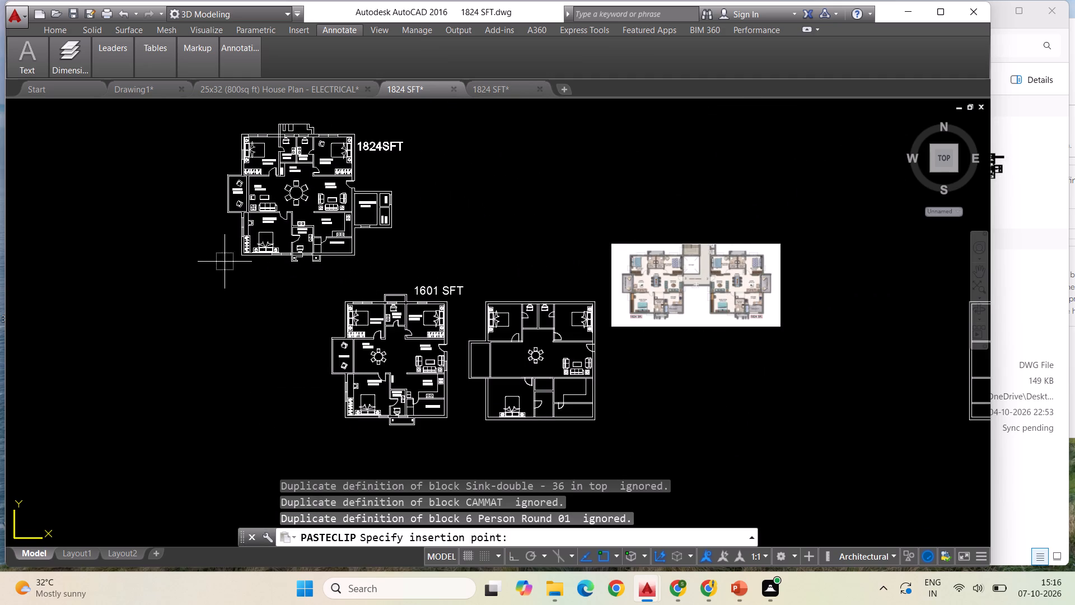
click(224, 262)
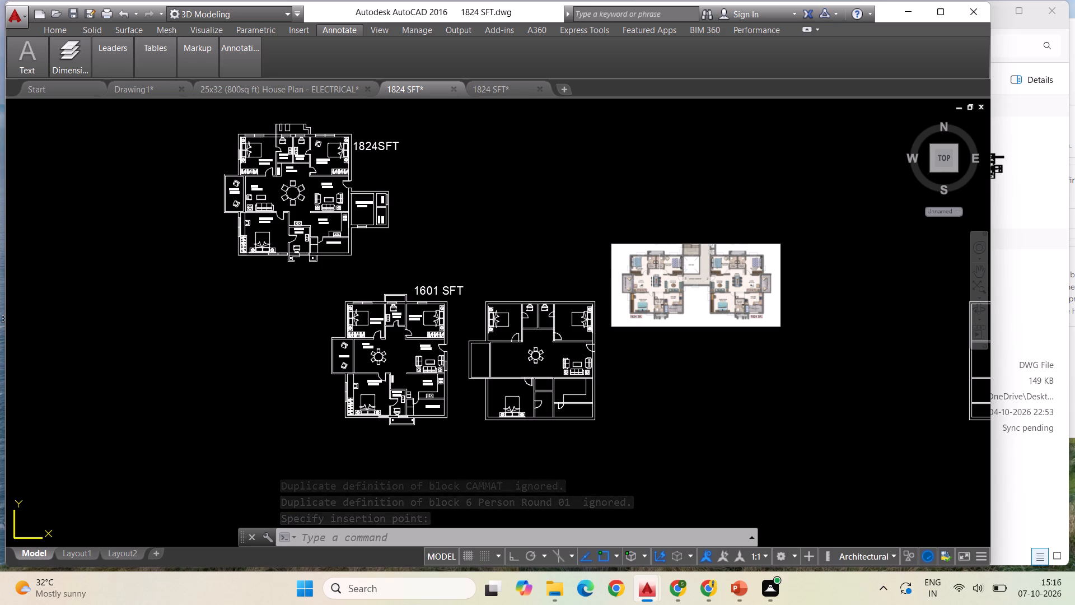
Examine the pasted 1824SFT plan, the 1601 SFT plan, the unfinished plan and the reference image in the current drawing.
scroll(660, 284, up, 3)
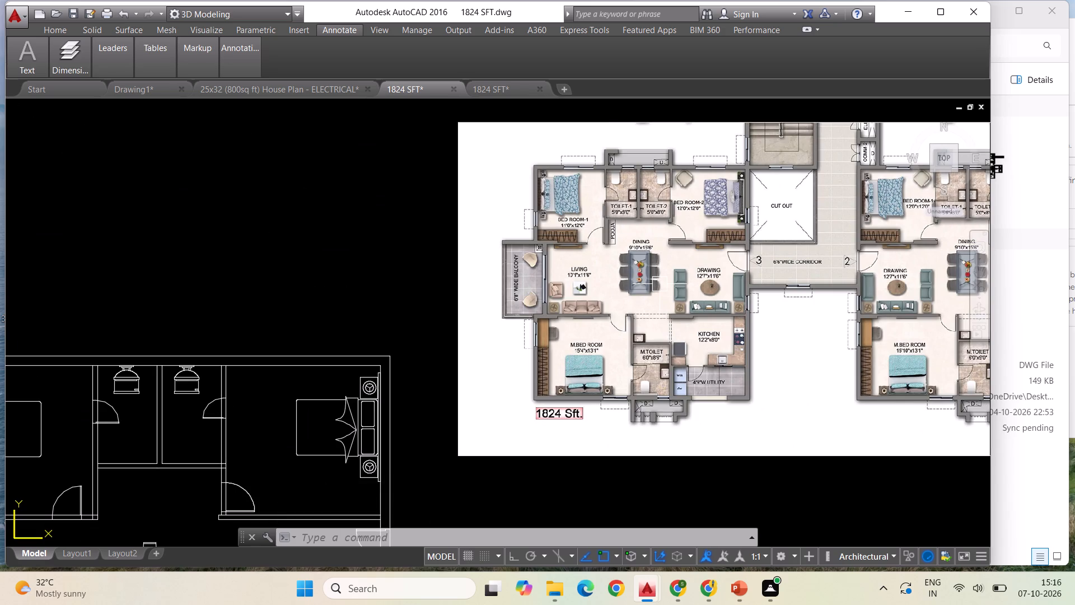
scroll(693, 273, down, 2)
scroll(464, 199, down, 1)
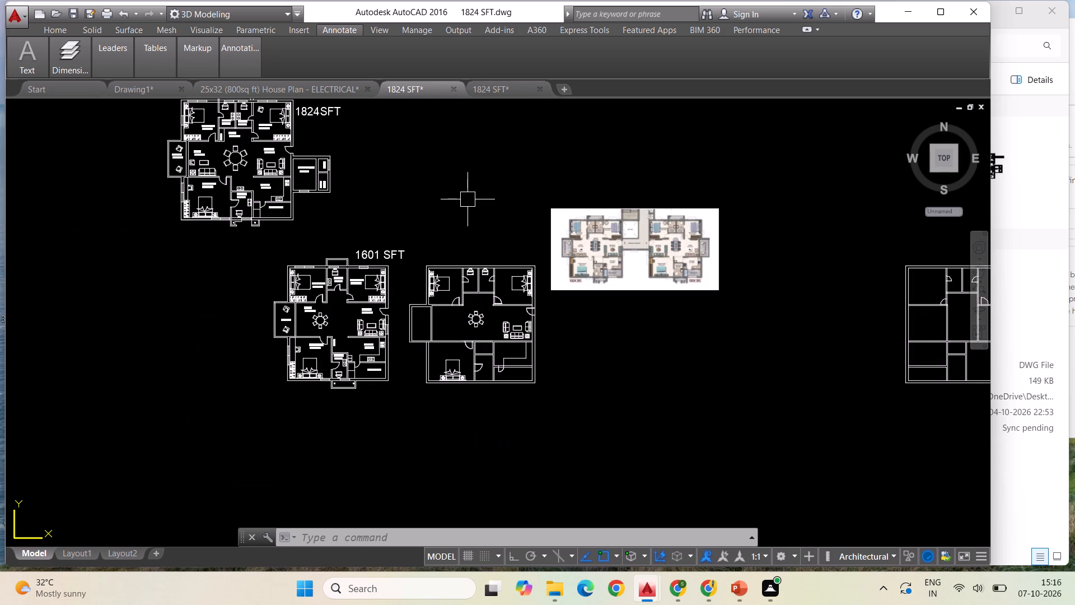
scroll(225, 196, up, 2)
scroll(188, 215, down, 3)
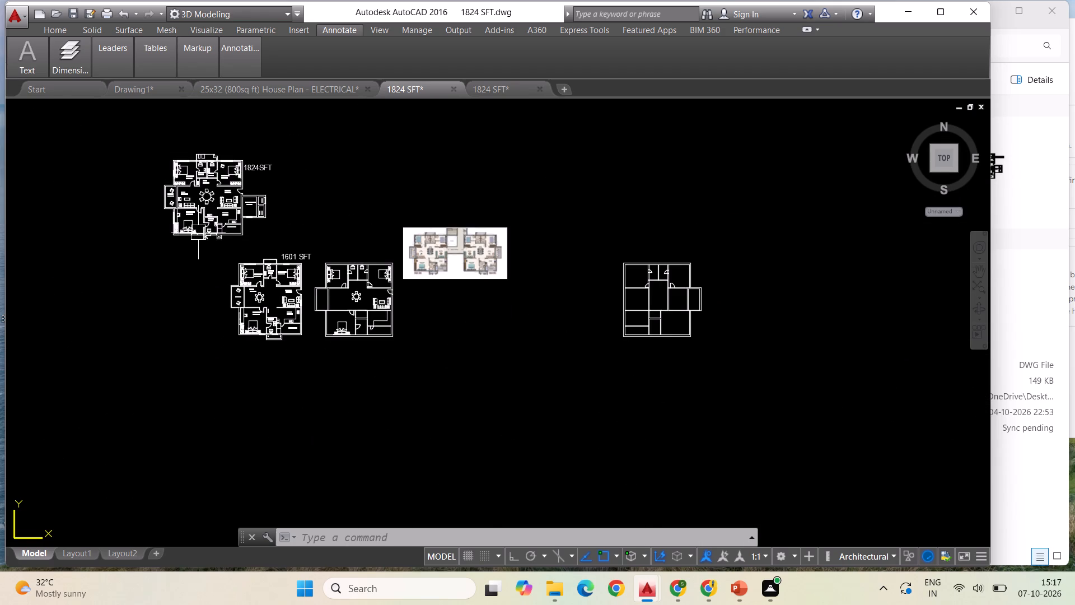
scroll(471, 252, up, 3)
scroll(534, 294, down, 1)
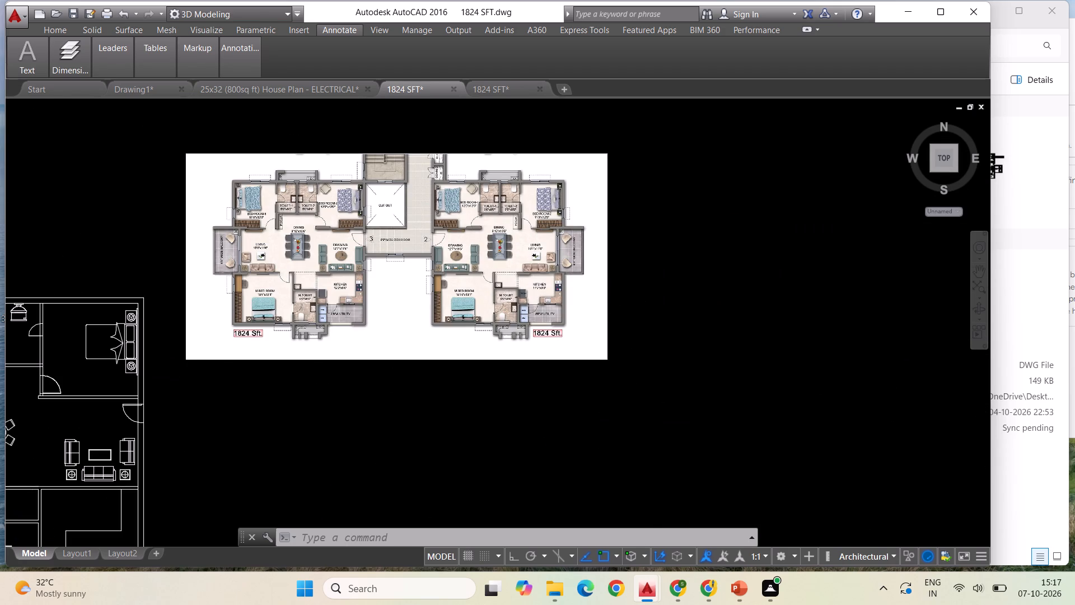
scroll(534, 294, down, 1)
scroll(410, 312, up, 1)
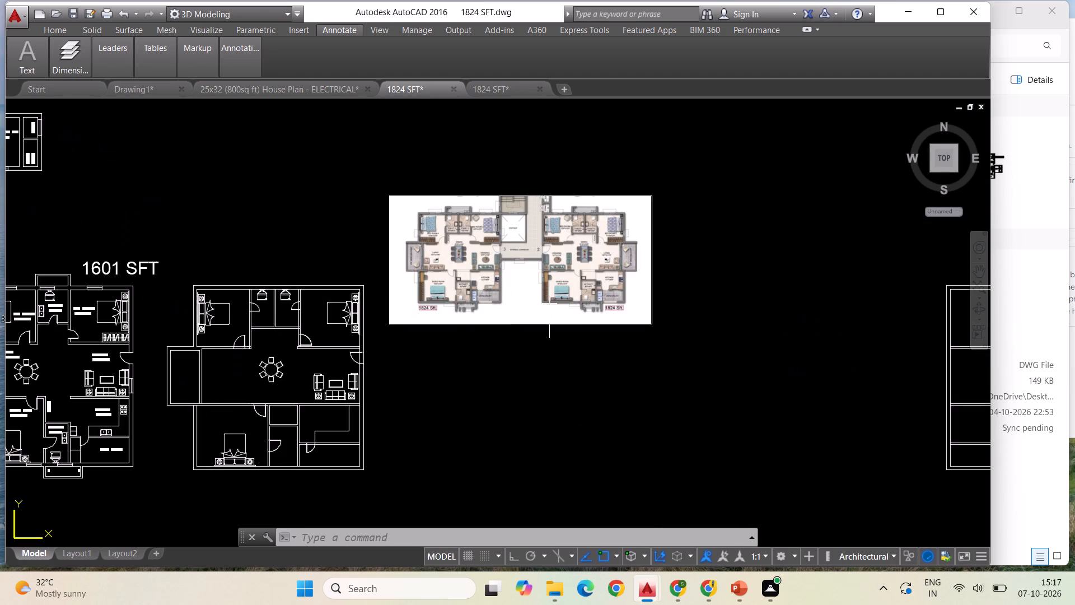
scroll(559, 305, down, 1)
scroll(531, 264, up, 1)
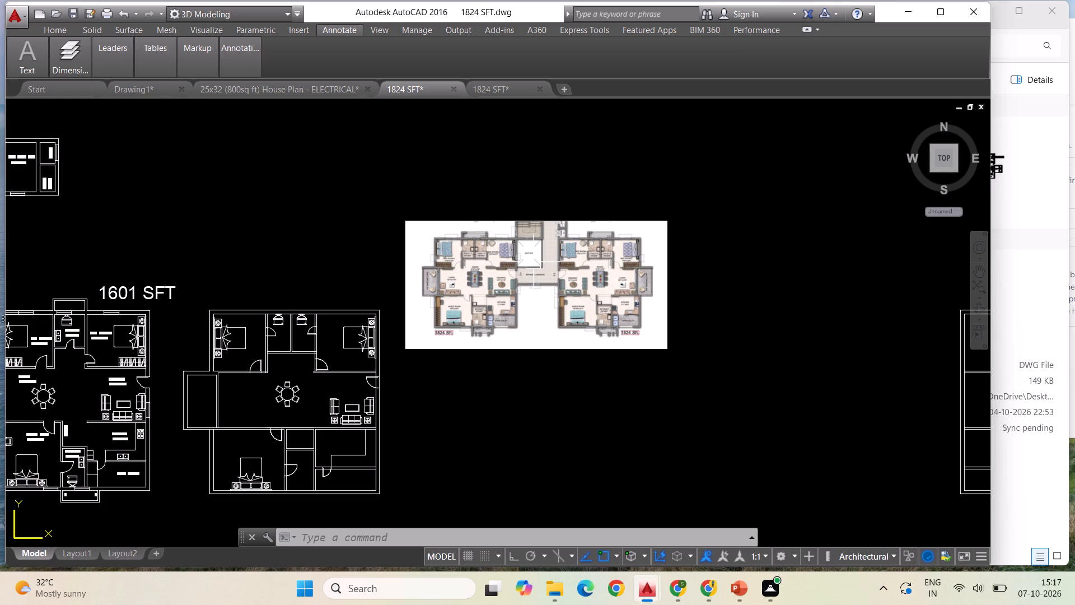
scroll(533, 262, up, 1)
scroll(533, 255, down, 3)
scroll(321, 238, up, 1)
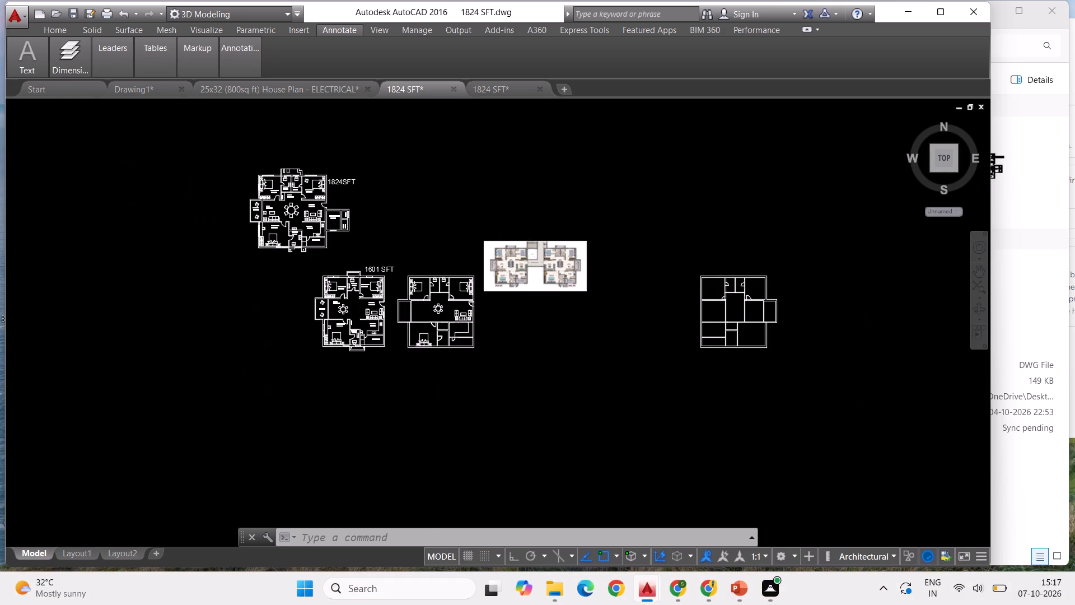
scroll(321, 238, up, 1)
scroll(245, 257, down, 1)
scroll(250, 254, up, 2)
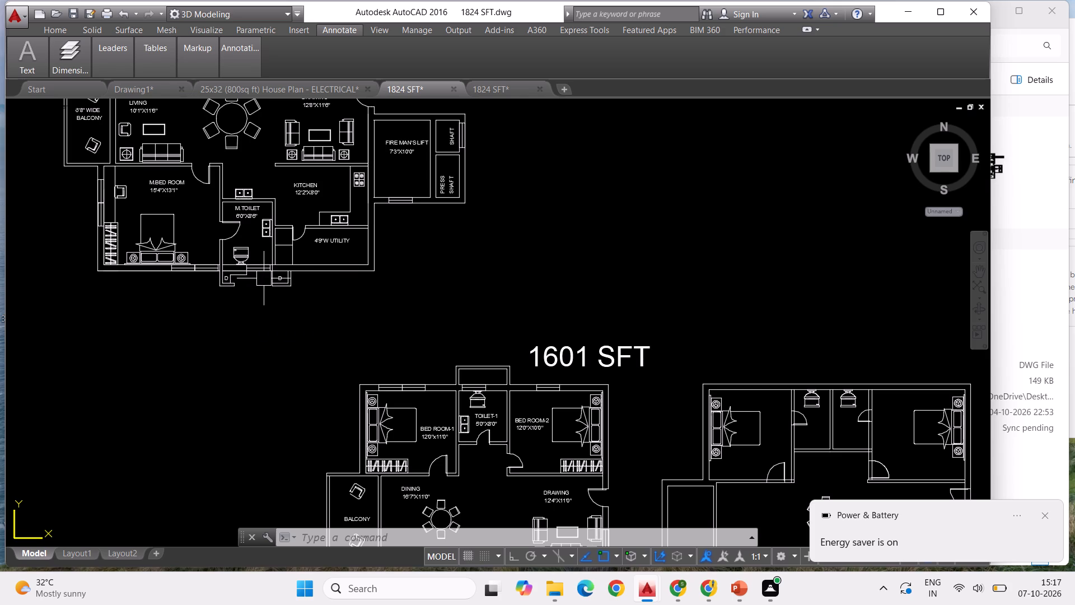
Delete the whole 1601 SFT plan together with its title.
scroll(359, 263, down, 1)
scroll(466, 279, down, 1)
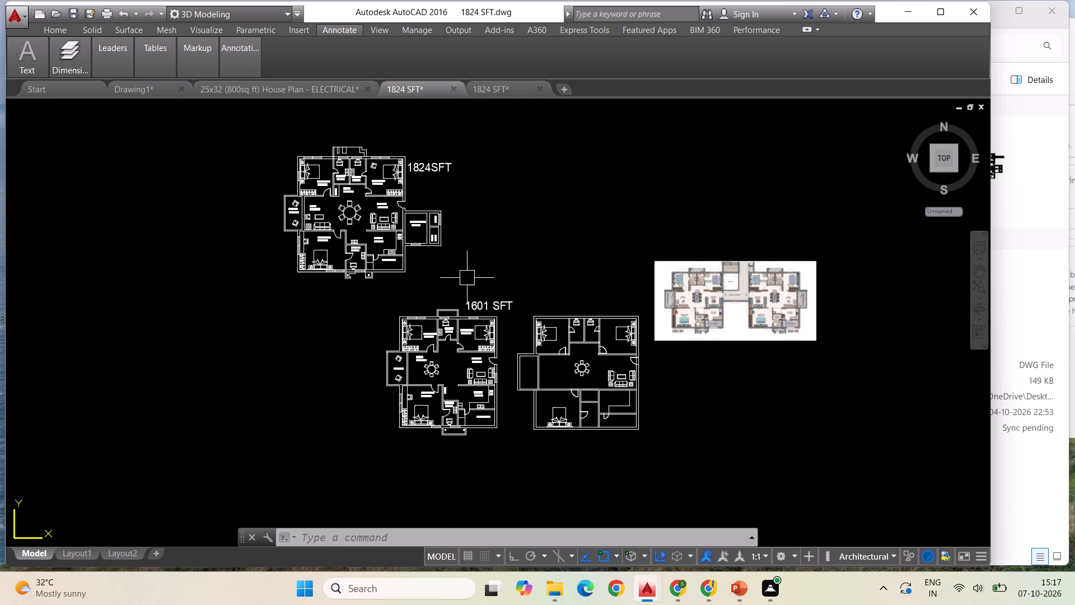
click(502, 467)
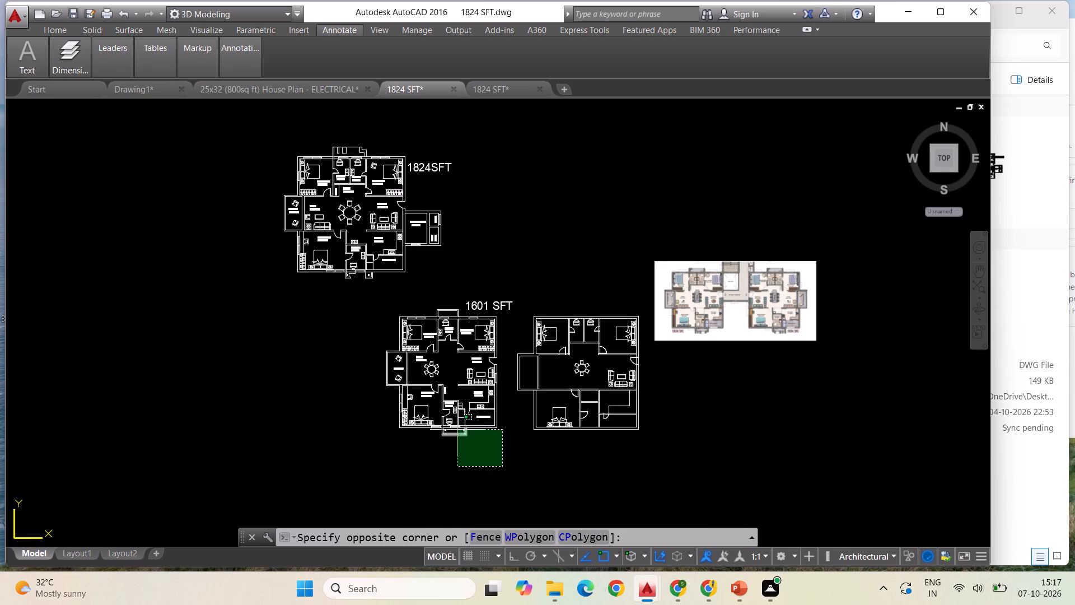
click(343, 305)
key(Delete)
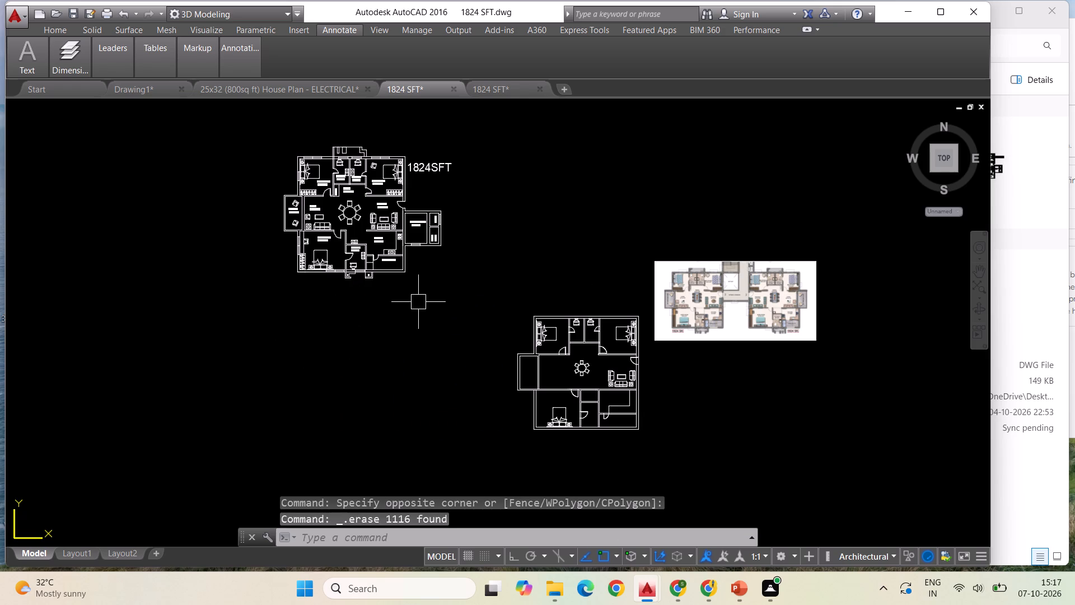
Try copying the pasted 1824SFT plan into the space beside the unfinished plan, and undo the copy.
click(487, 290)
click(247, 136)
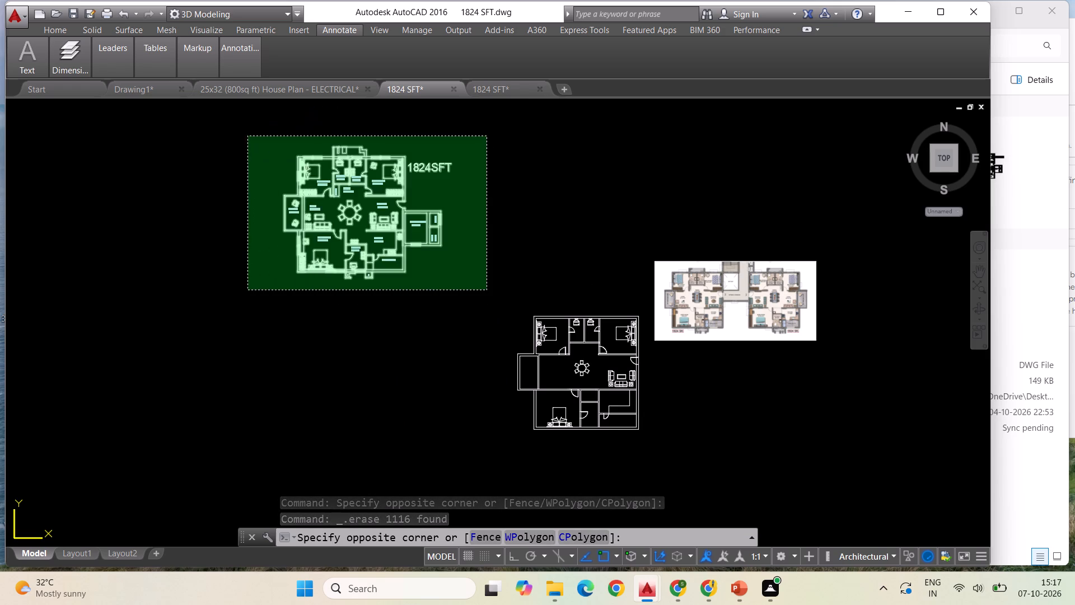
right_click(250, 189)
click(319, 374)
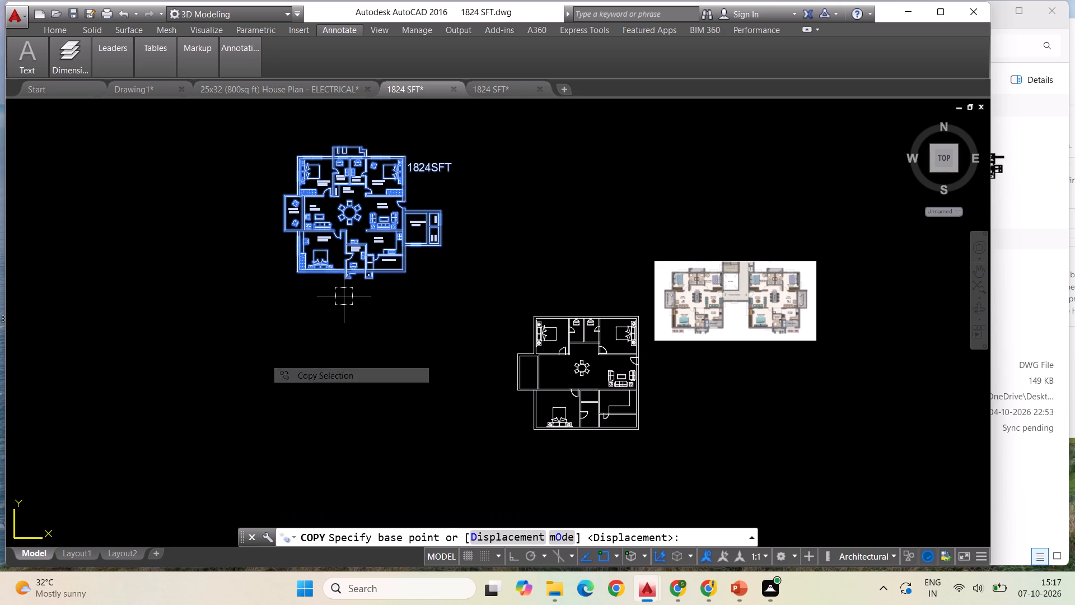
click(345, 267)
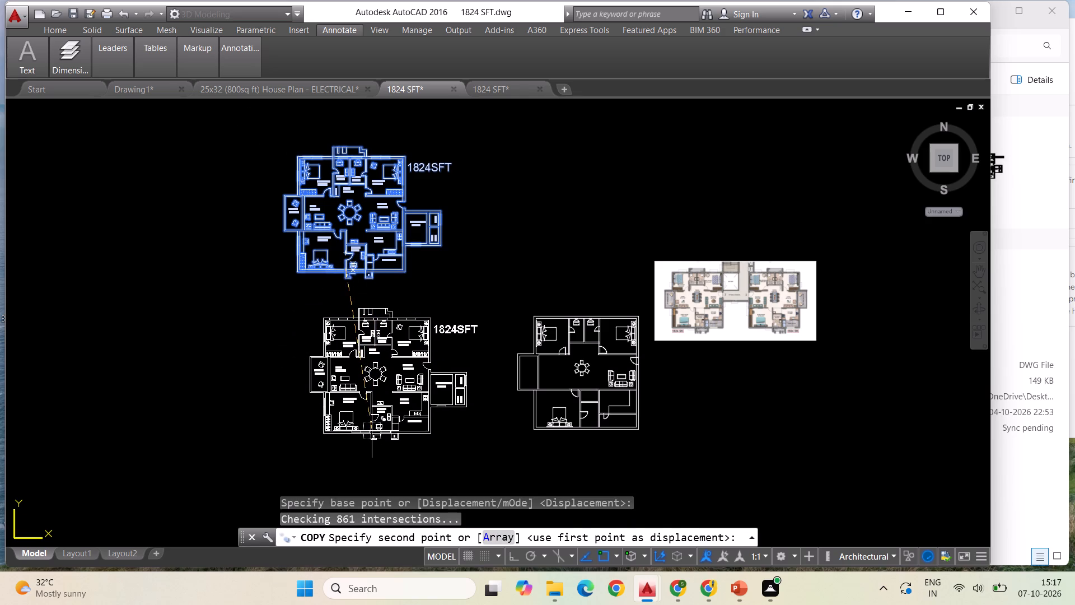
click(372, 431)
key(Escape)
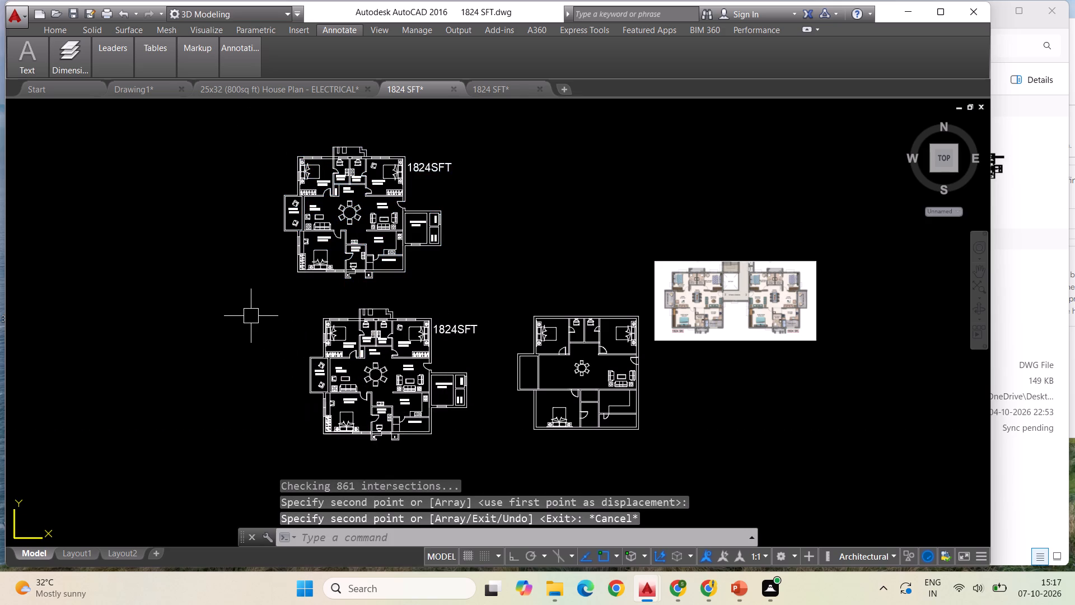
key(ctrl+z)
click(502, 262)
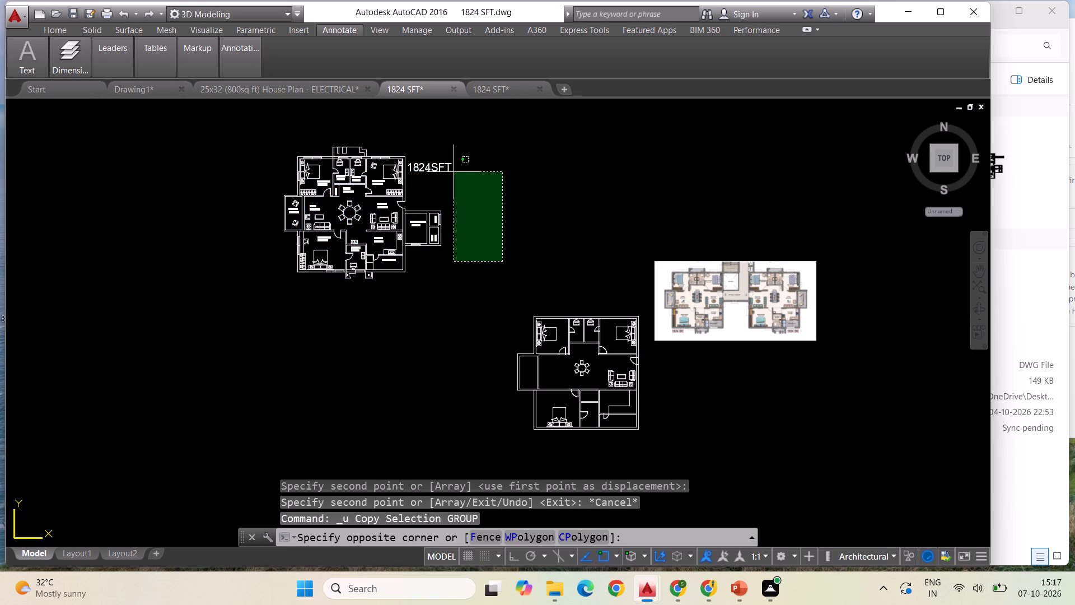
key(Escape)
Move the pasted 1824SFT plan and its title down into the vacated space, level with the unfinished plan.
click(256, 129)
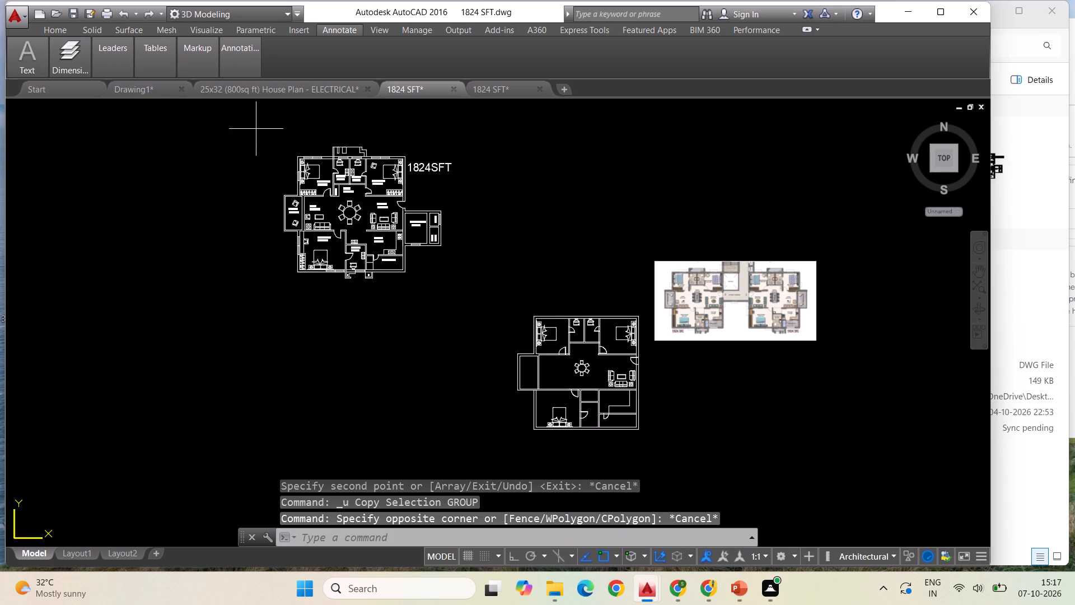
click(497, 347)
right_click(375, 343)
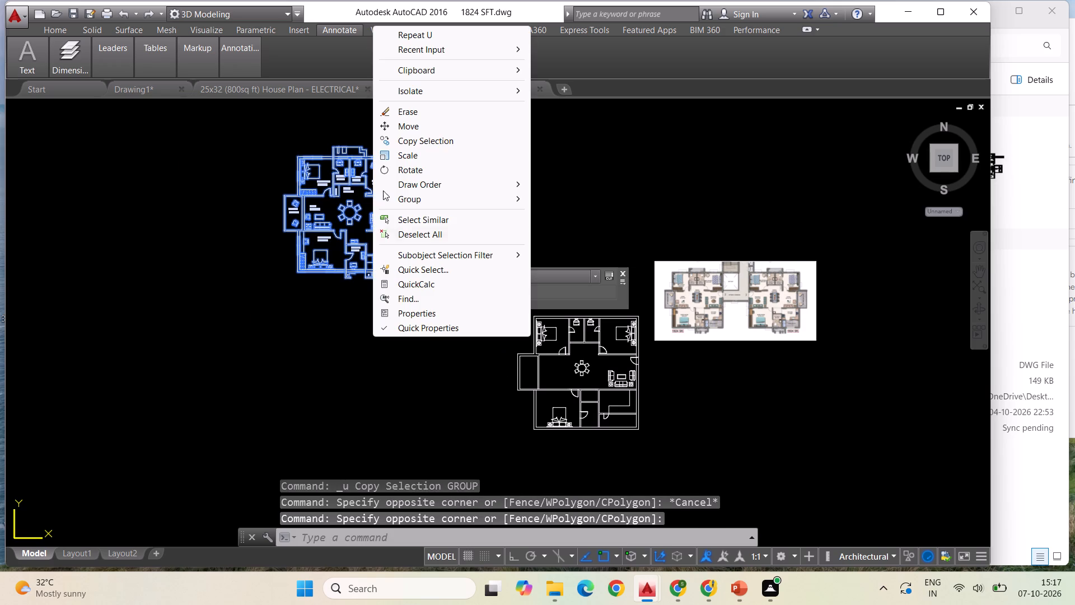
click(398, 131)
click(352, 280)
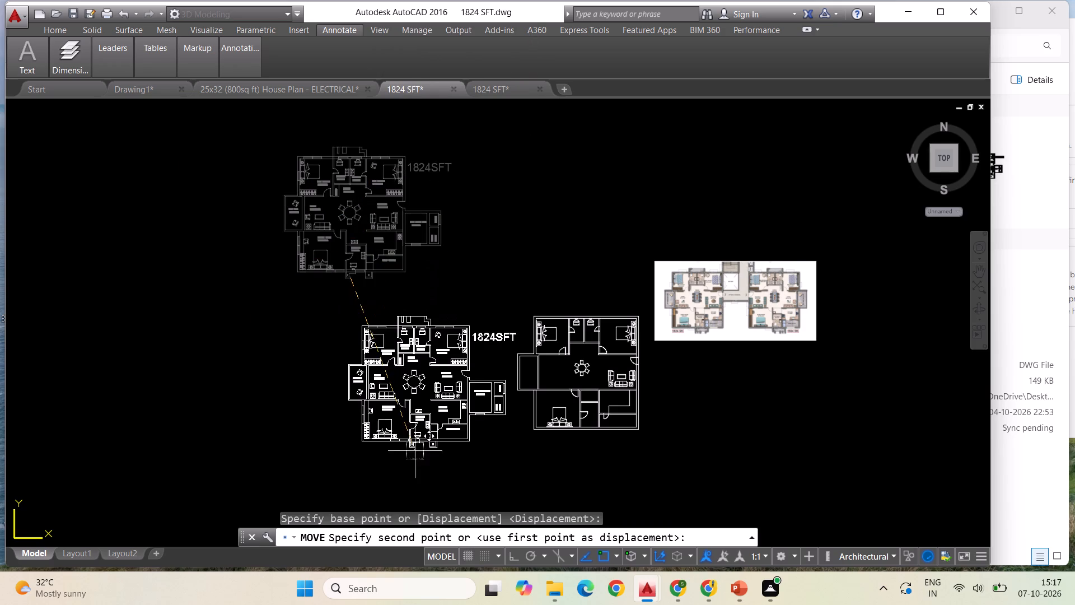
click(386, 436)
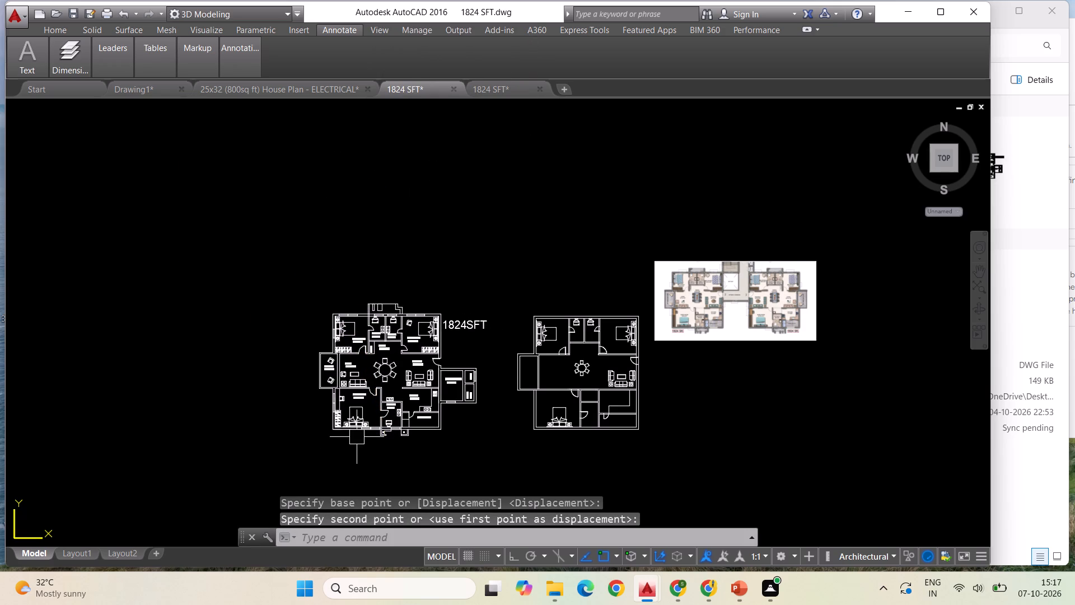
key(Escape)
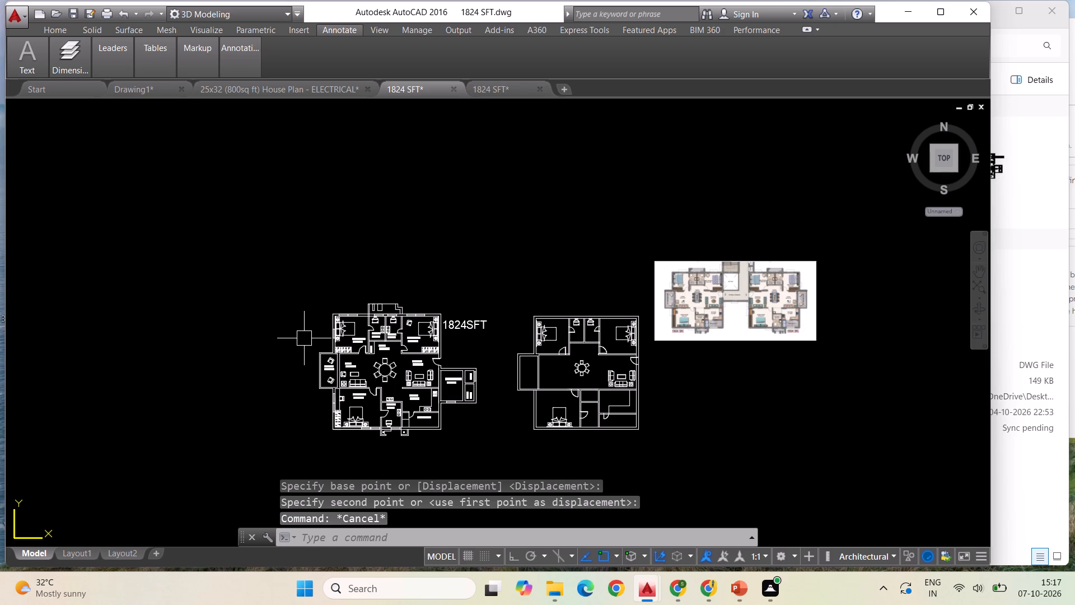
Save the current 1824 SFT drawing.
key(ctrl+s)
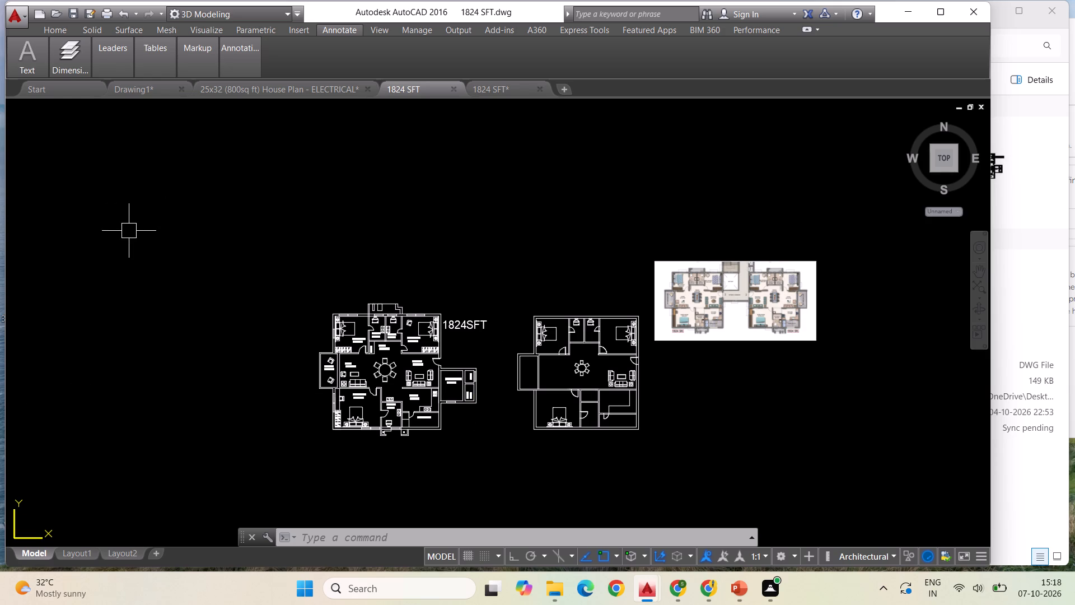
Compare the pasted 1824SFT plan with the unfinished plan and the reference image, checking rooms, fixtures, windows and shafts.
scroll(420, 395, up, 2)
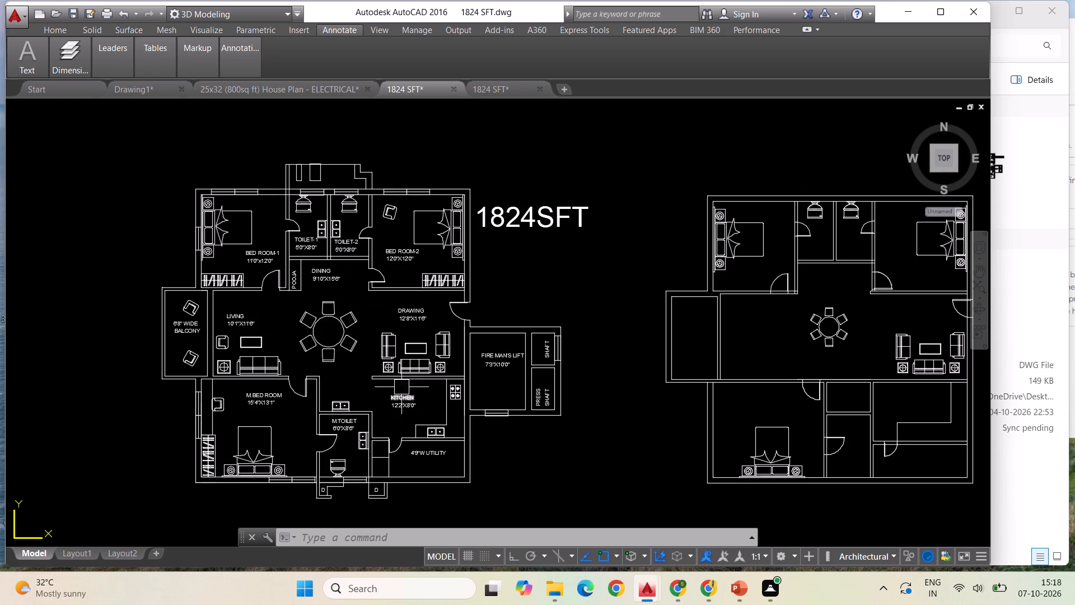
scroll(342, 369, down, 1)
scroll(898, 270, up, 2)
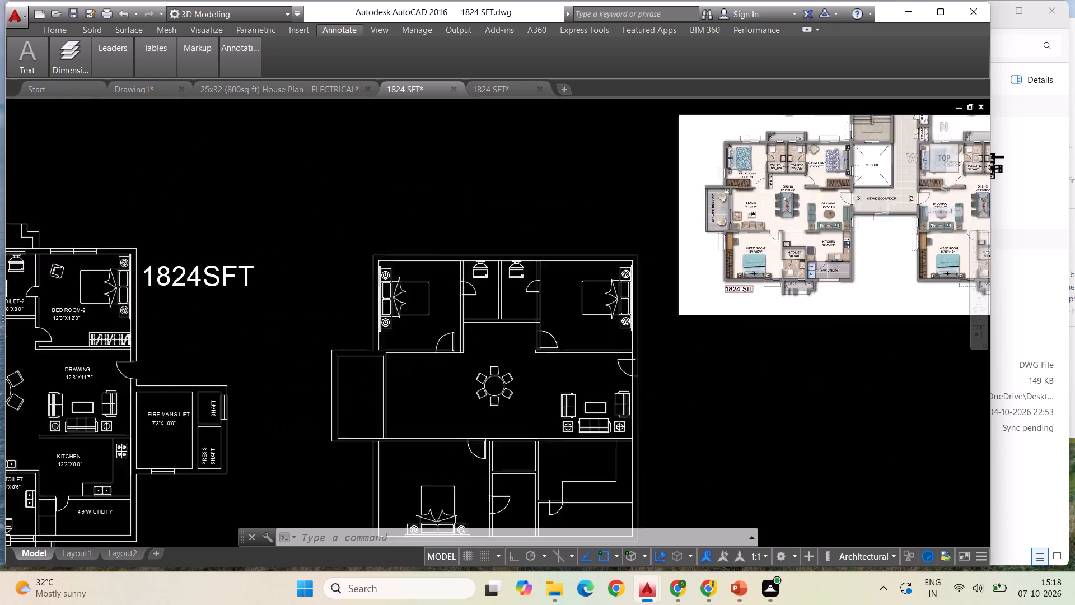
scroll(892, 272, down, 2)
scroll(408, 342, up, 1)
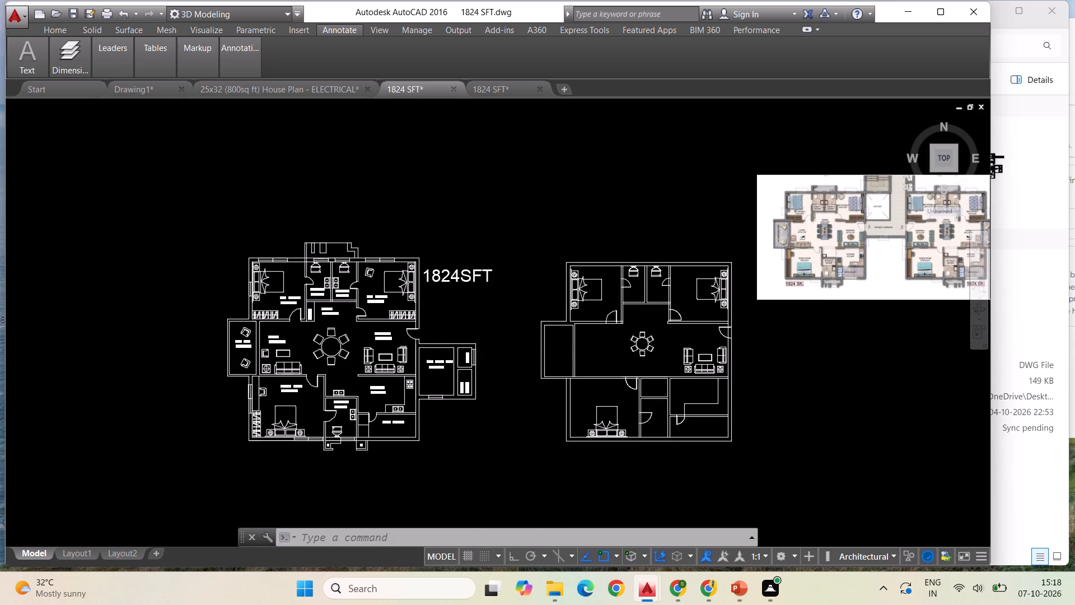
scroll(408, 342, up, 1)
scroll(366, 345, down, 2)
scroll(354, 299, up, 2)
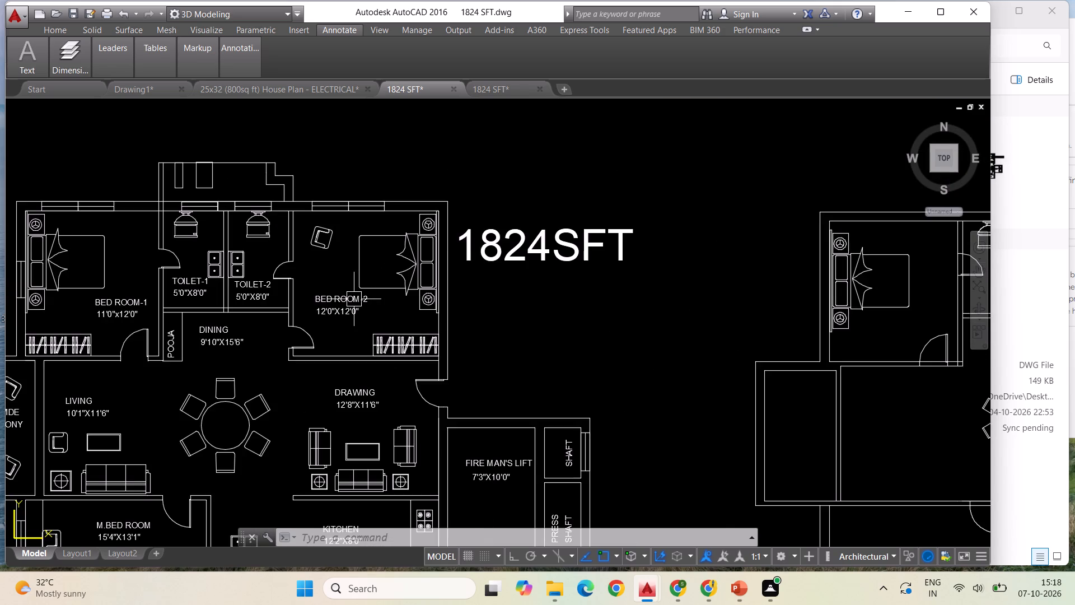
scroll(251, 315, down, 2)
scroll(774, 212, up, 3)
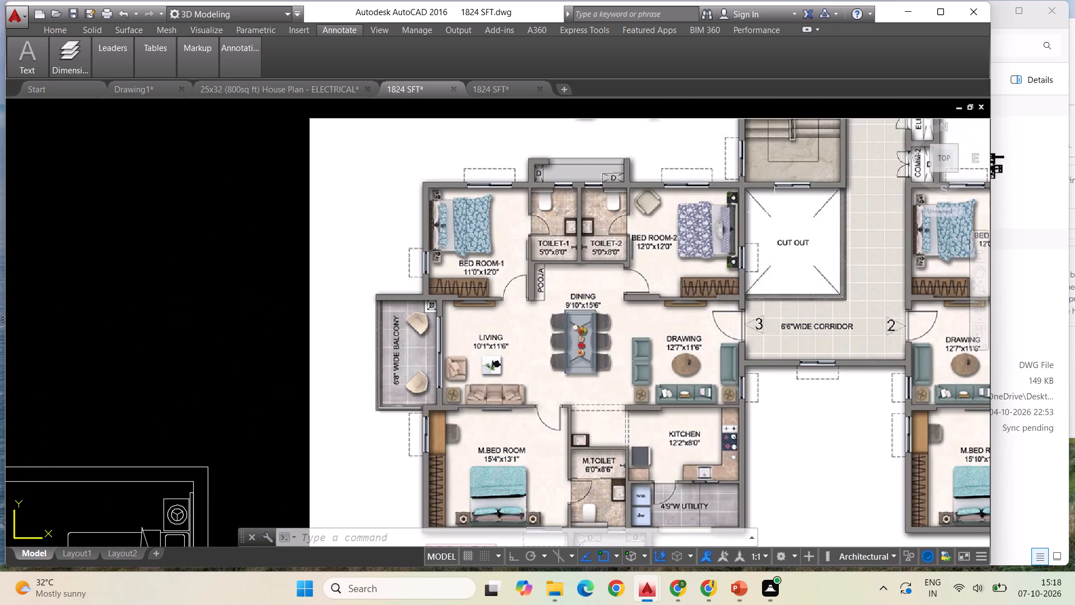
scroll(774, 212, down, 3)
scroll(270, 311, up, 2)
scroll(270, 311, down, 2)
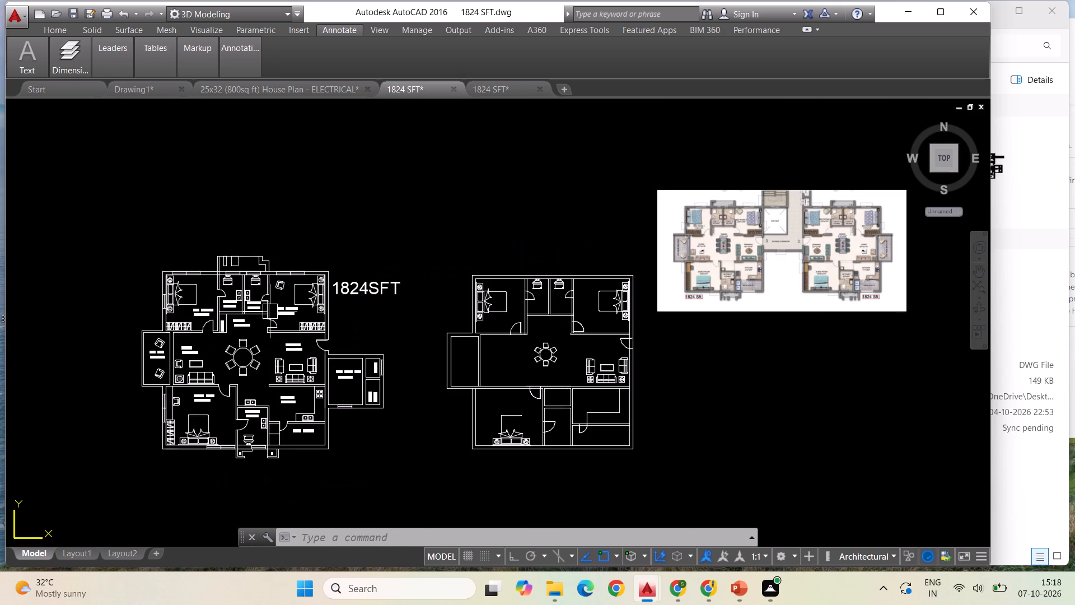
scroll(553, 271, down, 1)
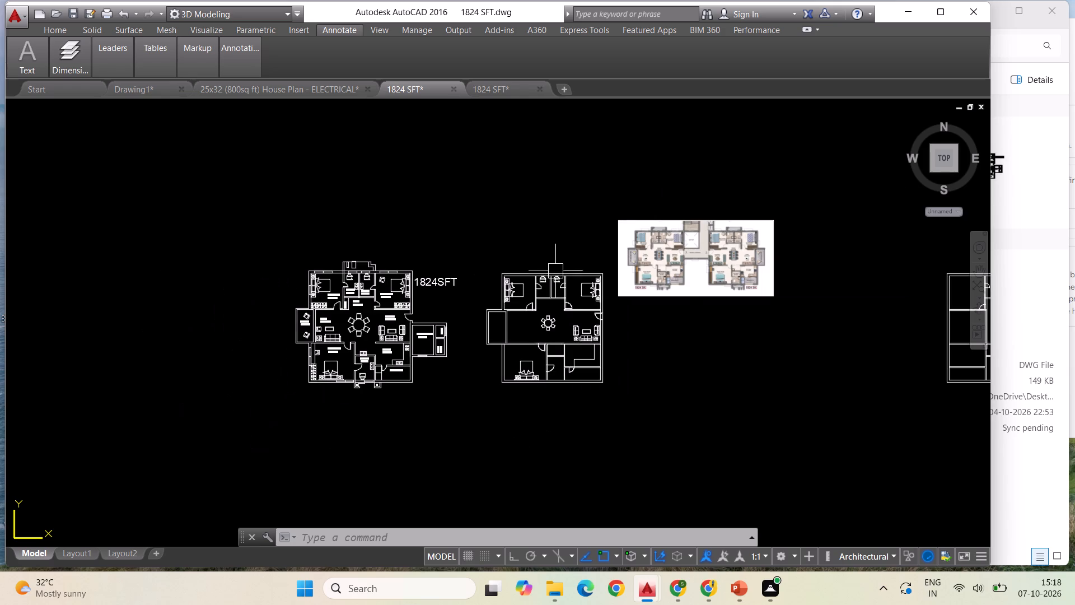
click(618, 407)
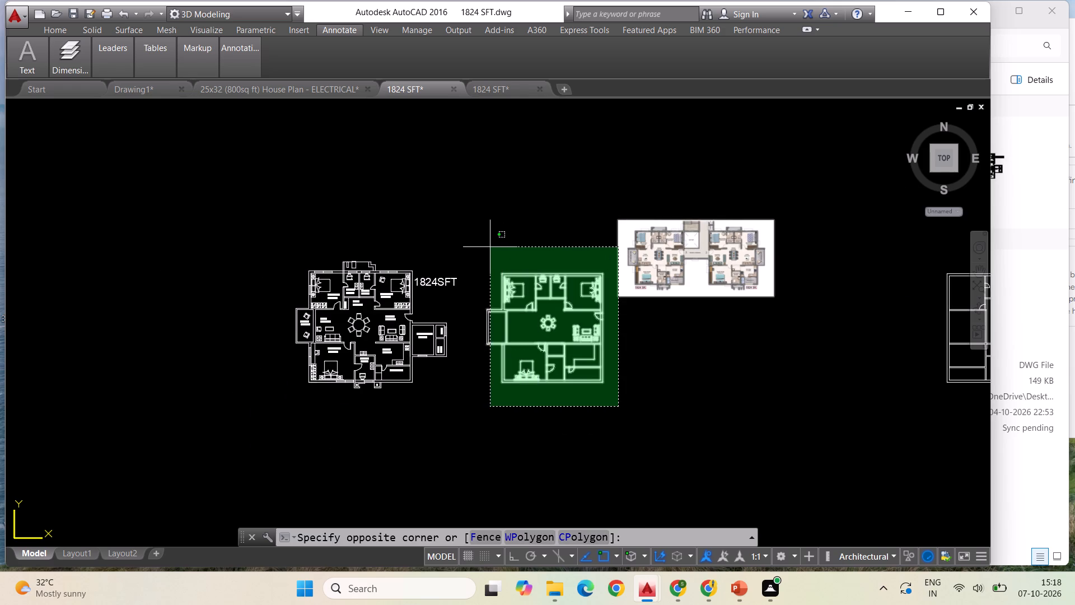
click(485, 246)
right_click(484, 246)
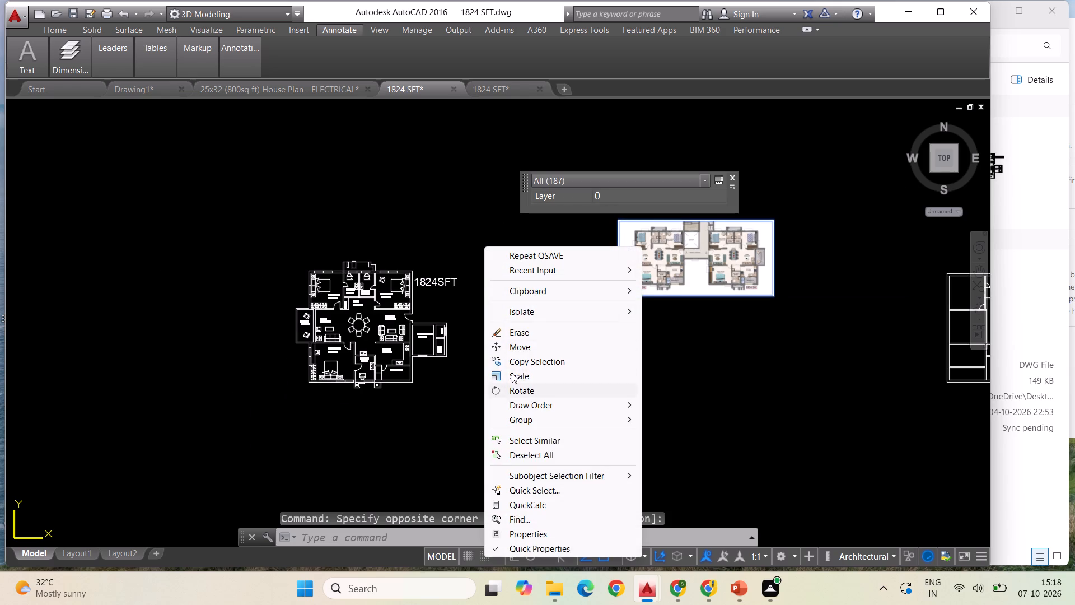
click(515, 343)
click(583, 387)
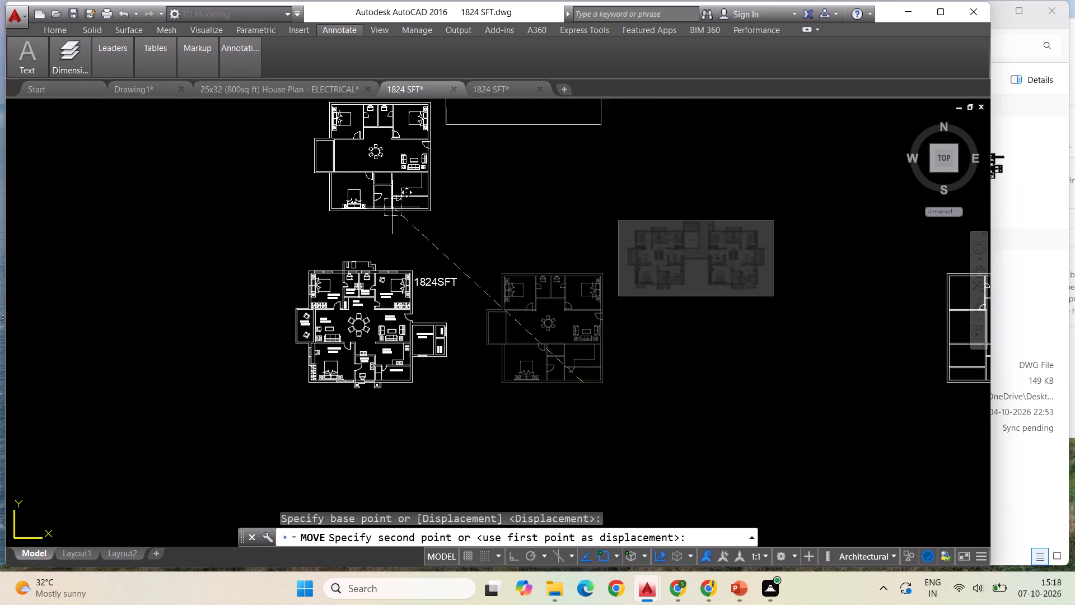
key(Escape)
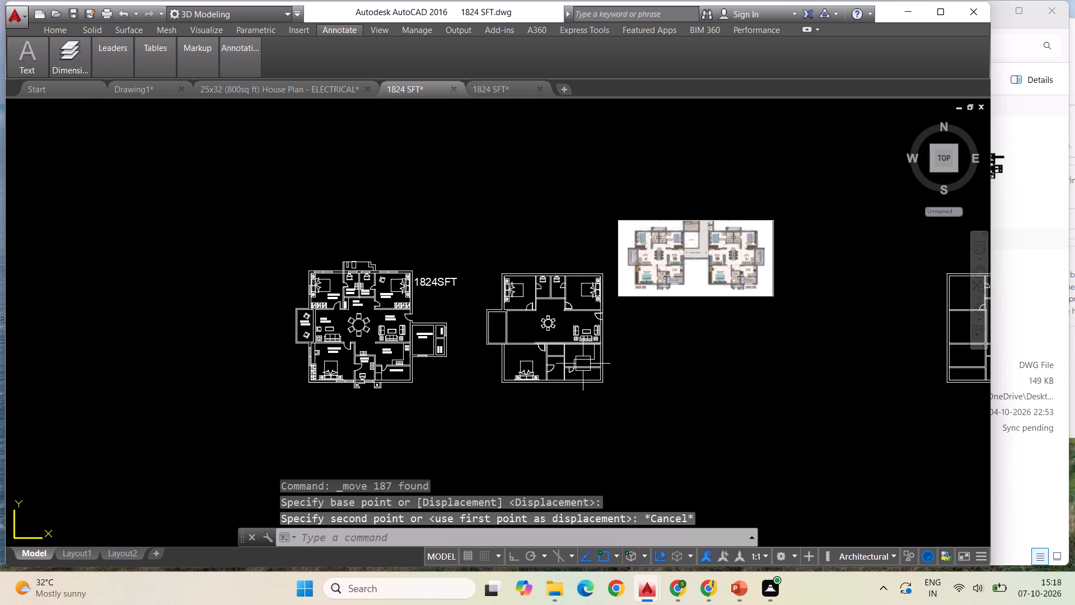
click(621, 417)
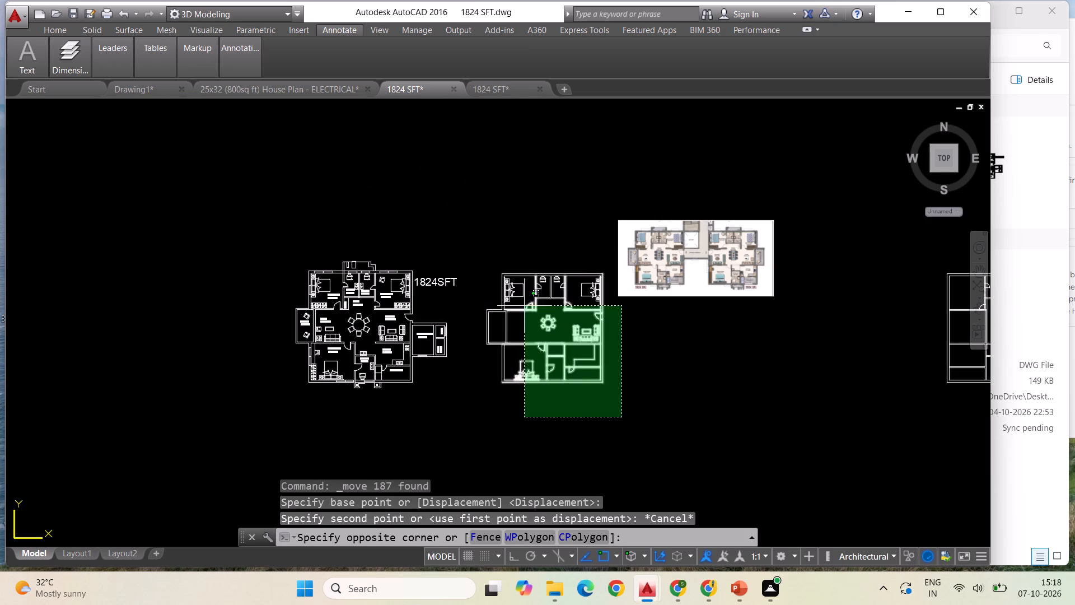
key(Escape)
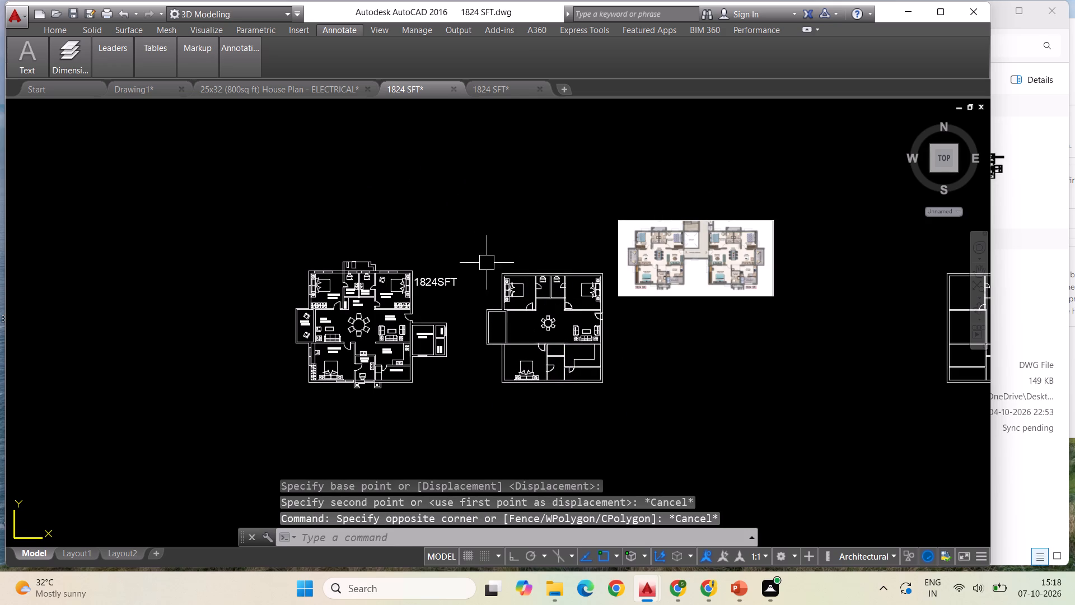
Move the unfinished plan, without the reference image, to the empty space up and to the left of the detailed 1824SFT plan.
click(482, 262)
click(606, 398)
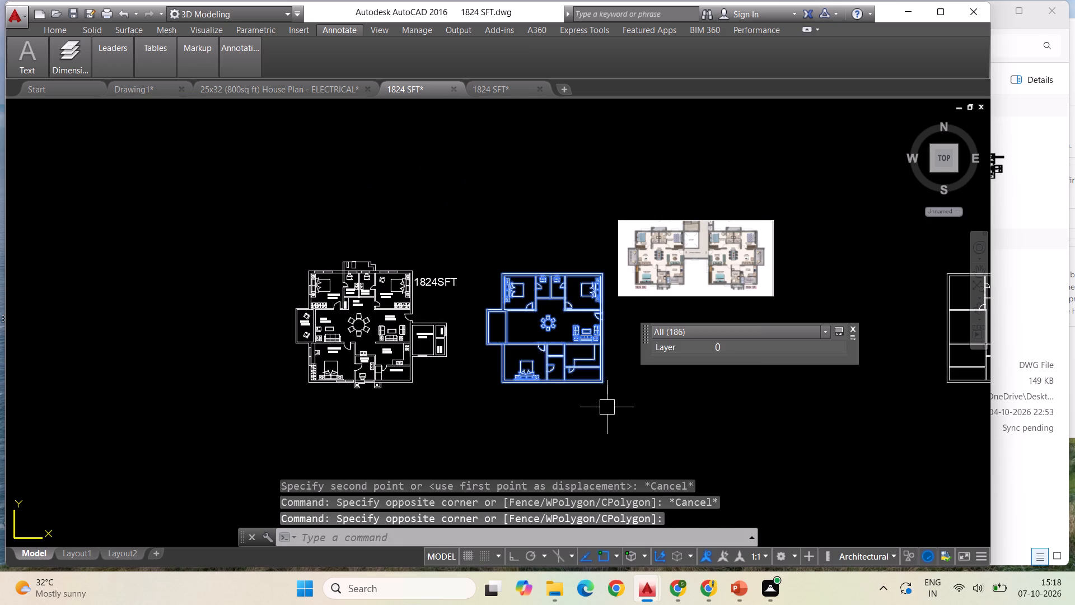
right_click(607, 407)
click(639, 195)
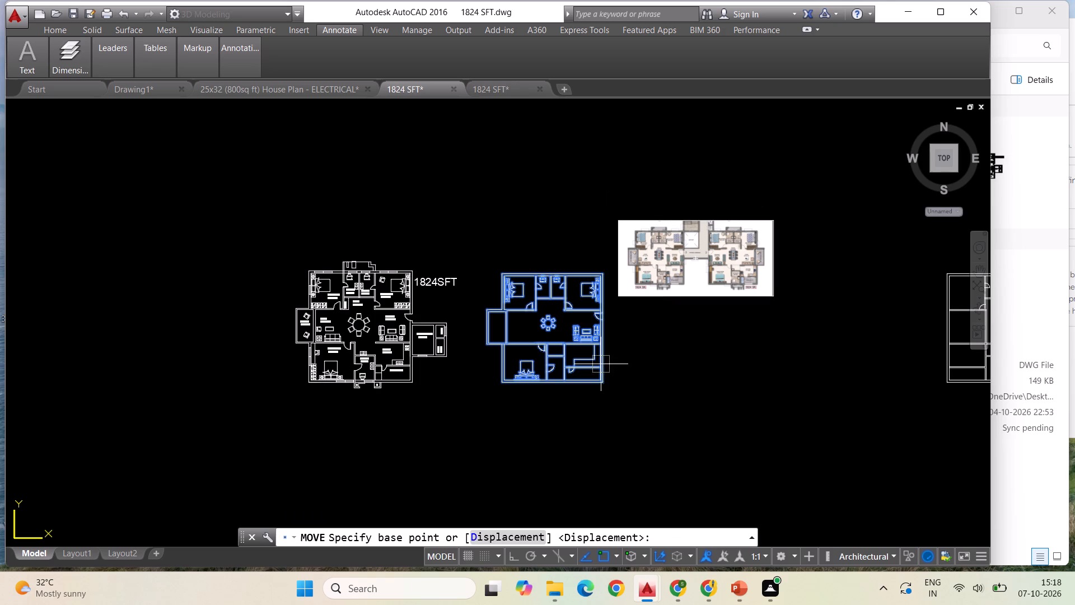
click(599, 367)
click(183, 249)
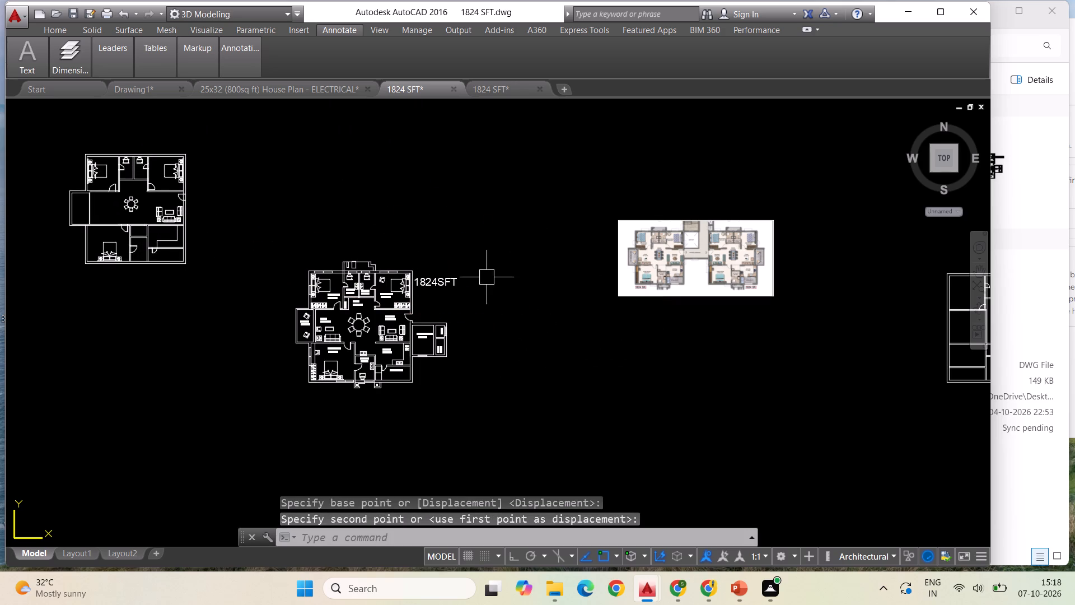
Move the reference image to the empty space directly above the detailed 1824SFT plan.
click(706, 296)
right_click(711, 344)
click(740, 320)
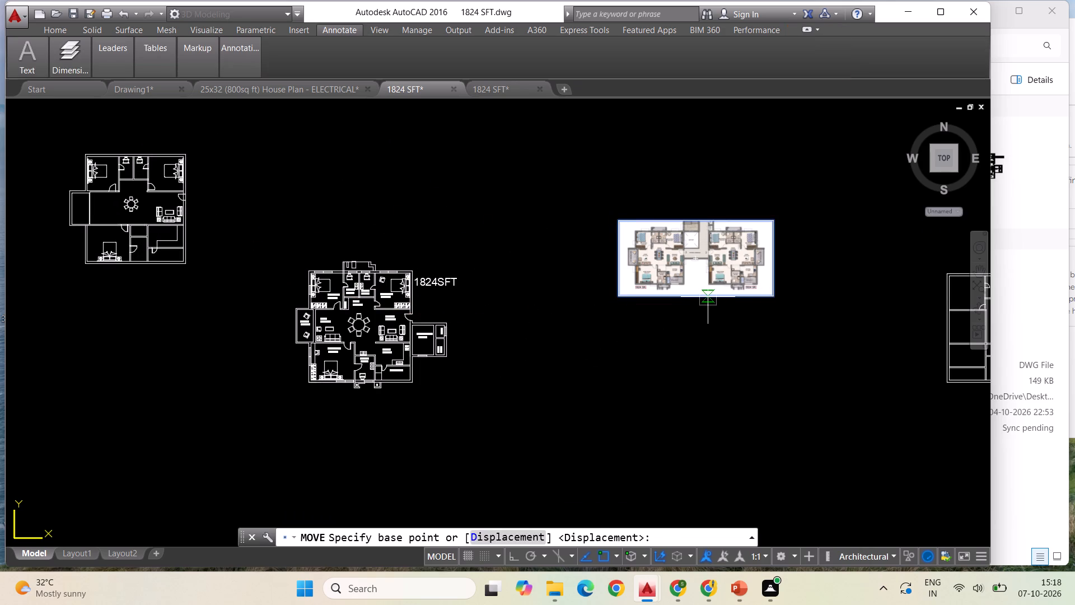
click(708, 297)
click(452, 218)
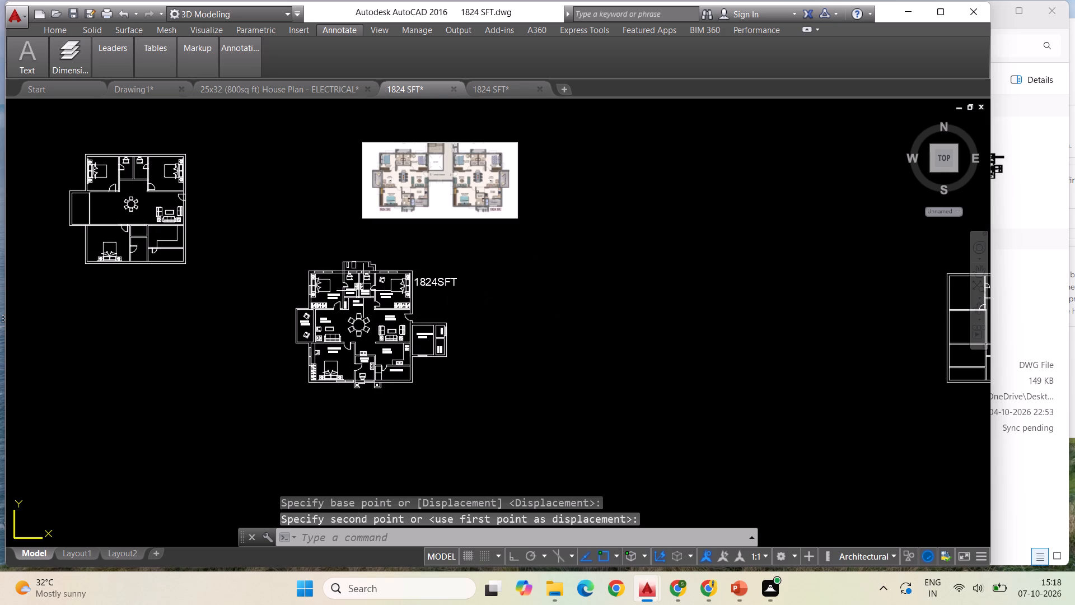
Compare the reference image's two 1824 Sft. flats and shared corridor with the detailed 1824SFT plan.
scroll(346, 296, up, 2)
scroll(774, 298, down, 1)
scroll(309, 296, down, 1)
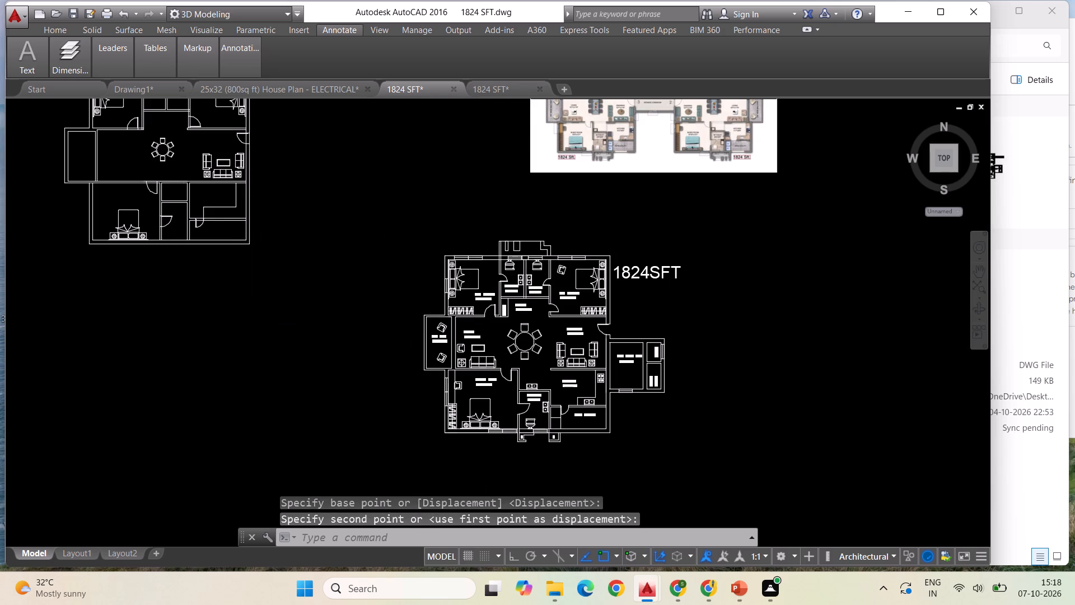
scroll(583, 185, up, 1)
scroll(656, 272, down, 1)
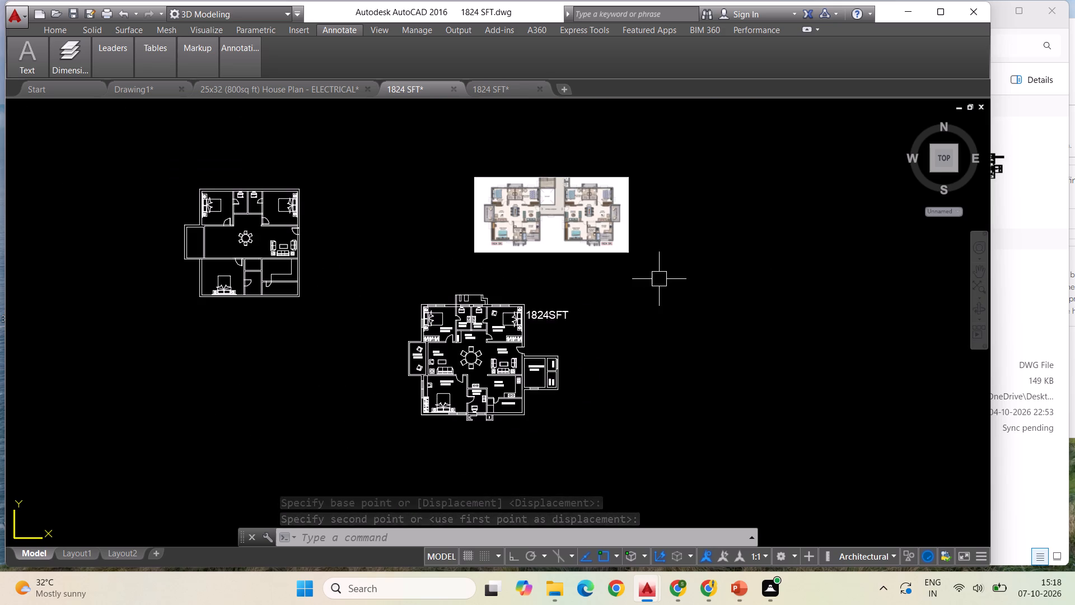
scroll(588, 198, up, 4)
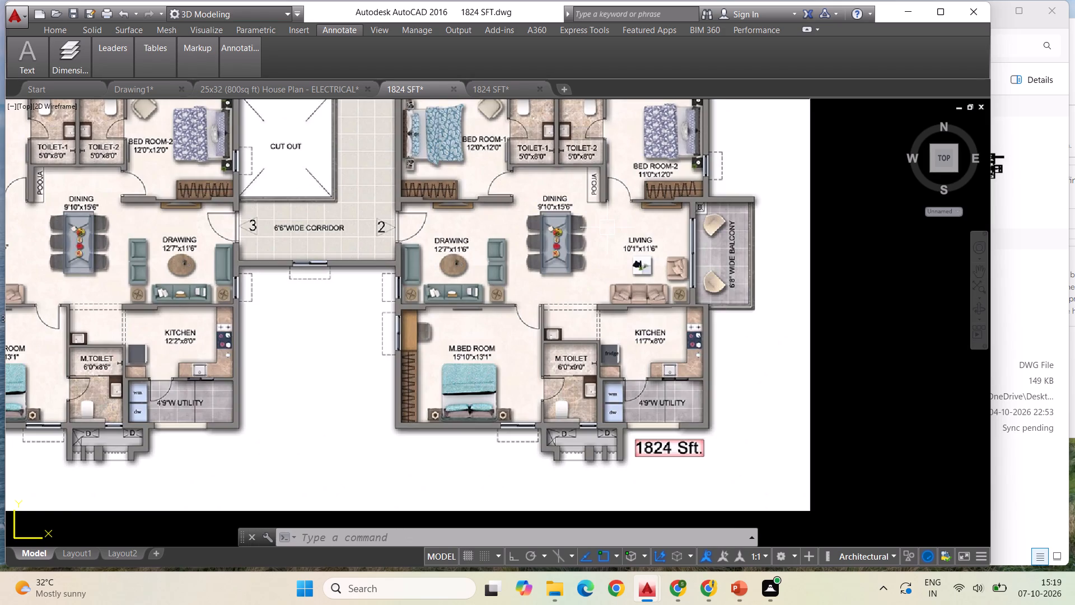
scroll(649, 160, down, 2)
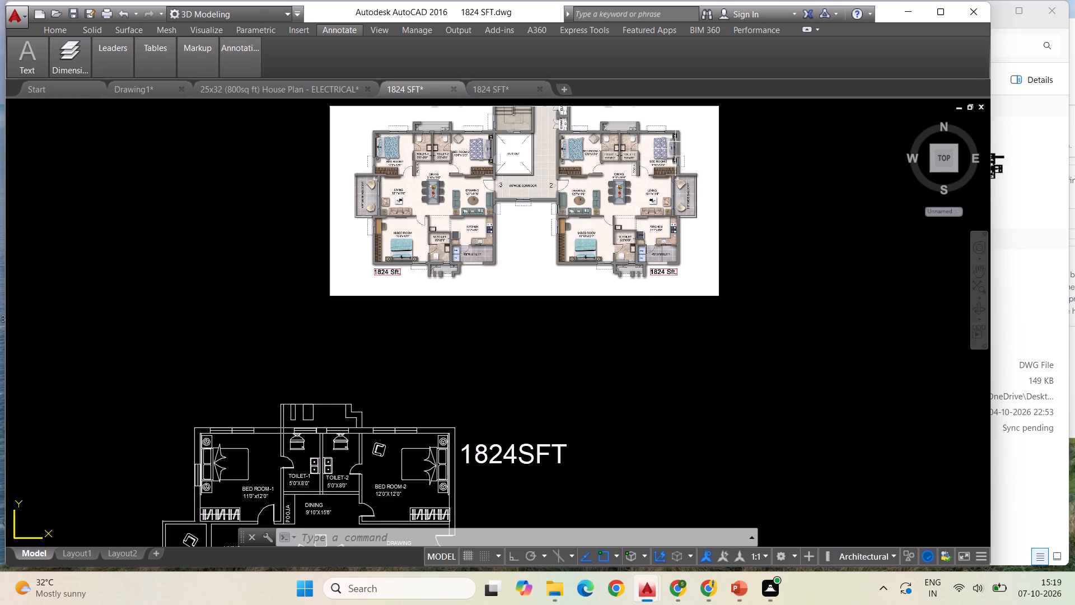
scroll(690, 138, down, 1)
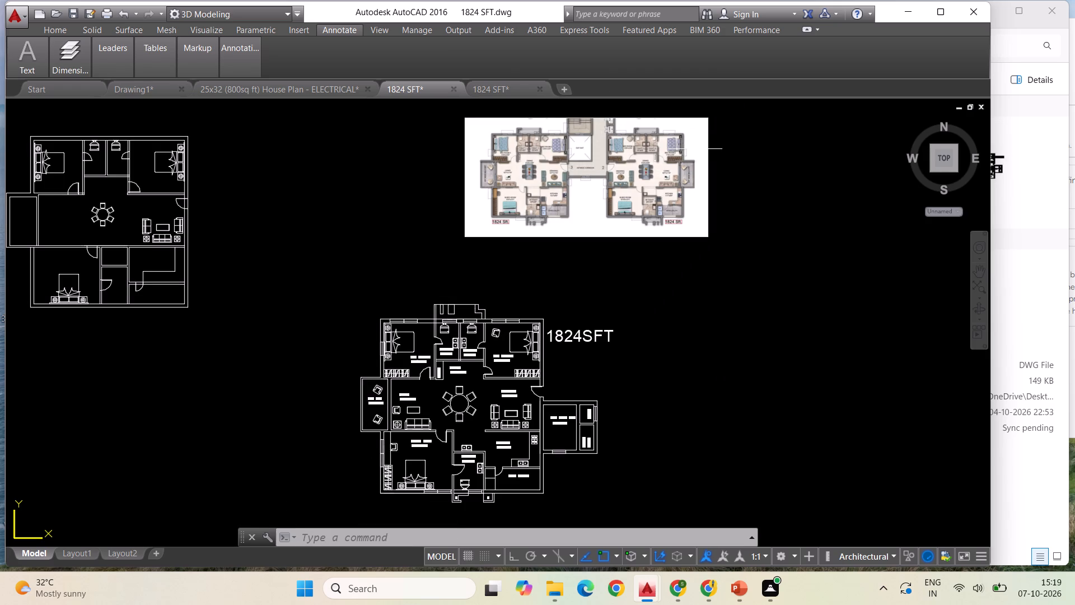
scroll(564, 264, down, 1)
scroll(541, 329, up, 1)
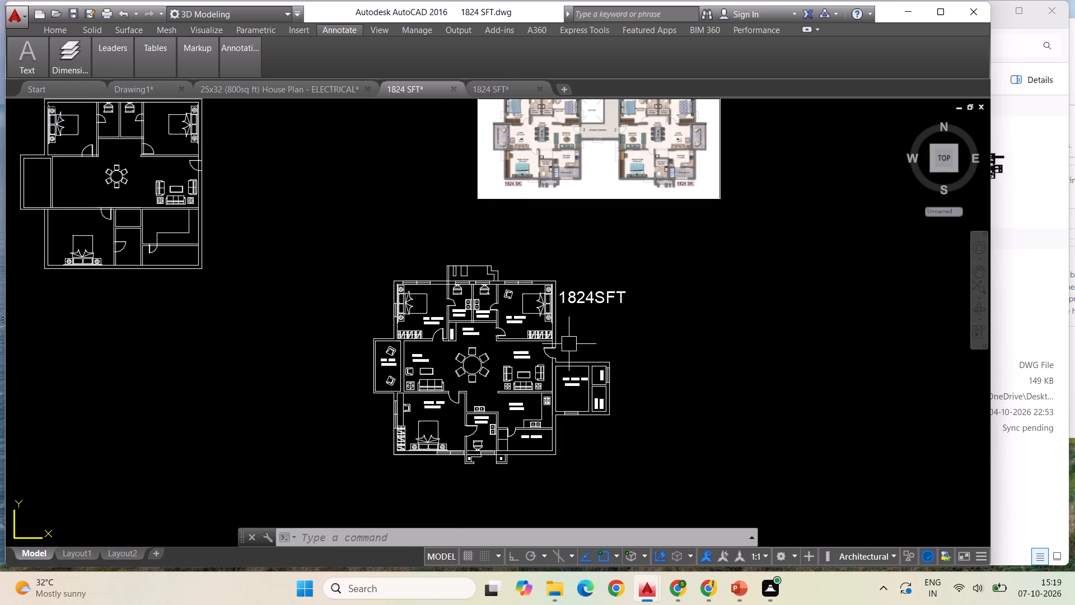
scroll(418, 314, up, 2)
scroll(370, 310, down, 2)
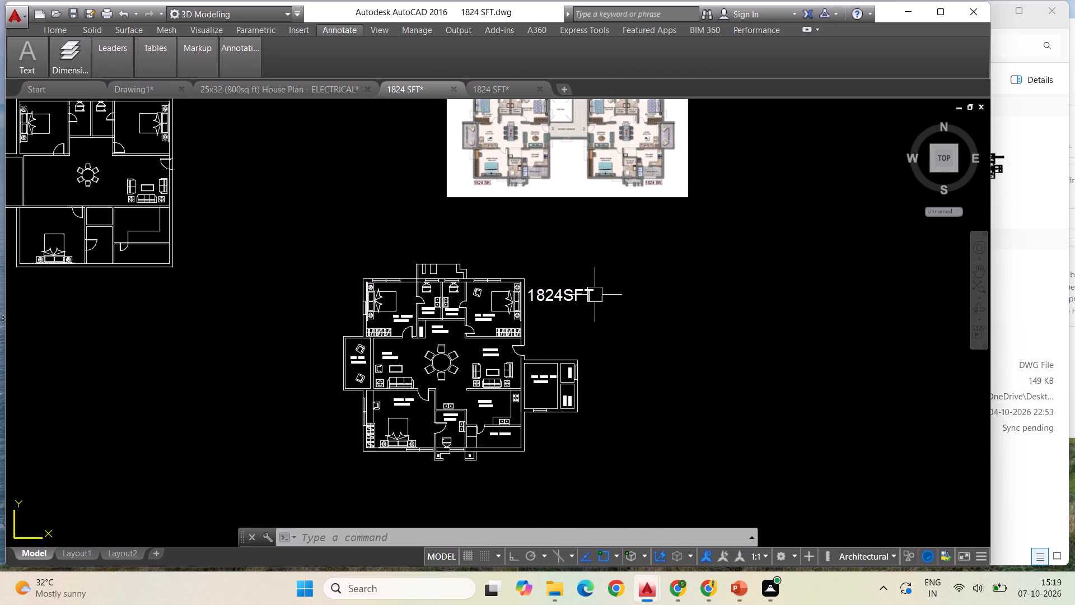
scroll(613, 332, down, 2)
scroll(620, 254, up, 3)
scroll(579, 230, up, 2)
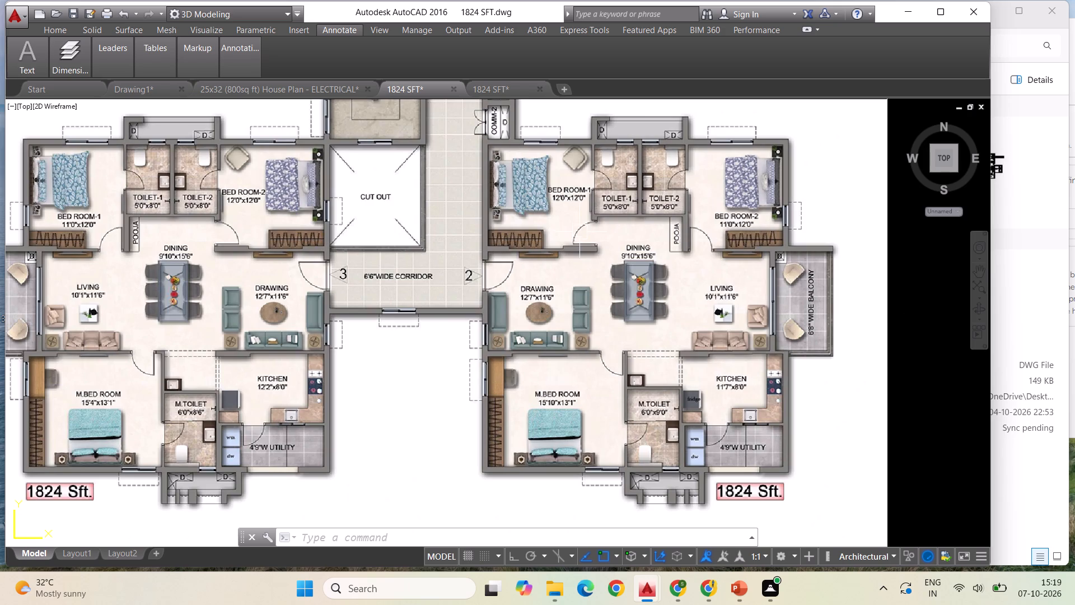
scroll(614, 204, down, 3)
scroll(677, 187, down, 1)
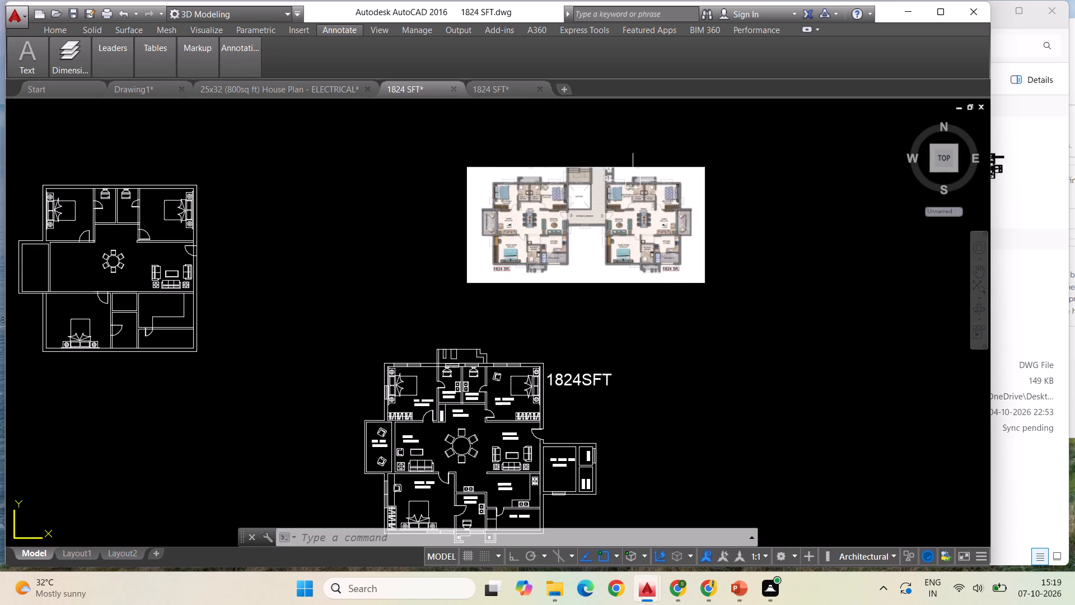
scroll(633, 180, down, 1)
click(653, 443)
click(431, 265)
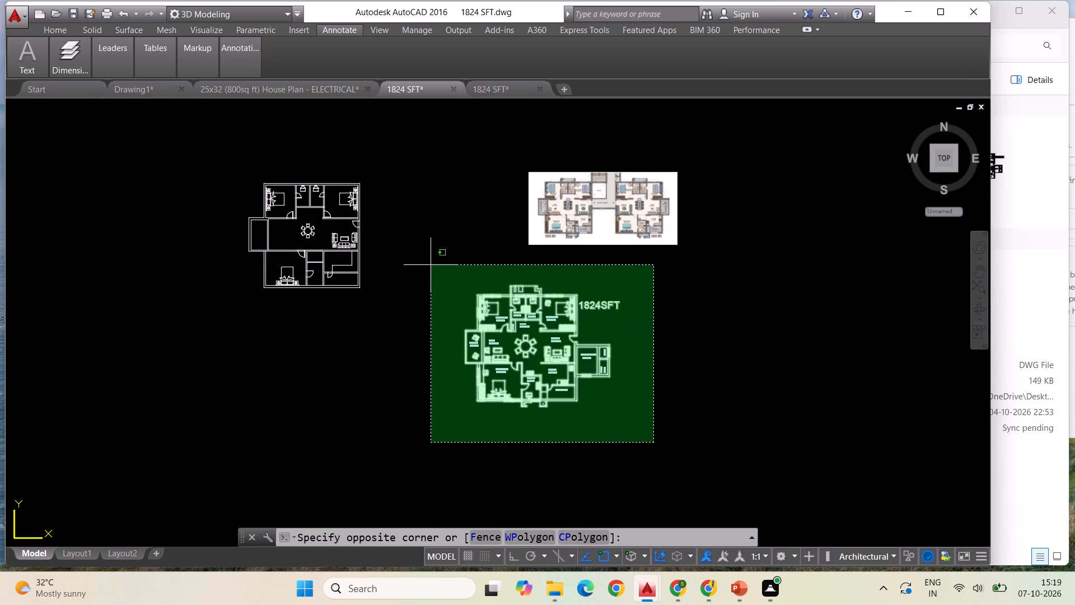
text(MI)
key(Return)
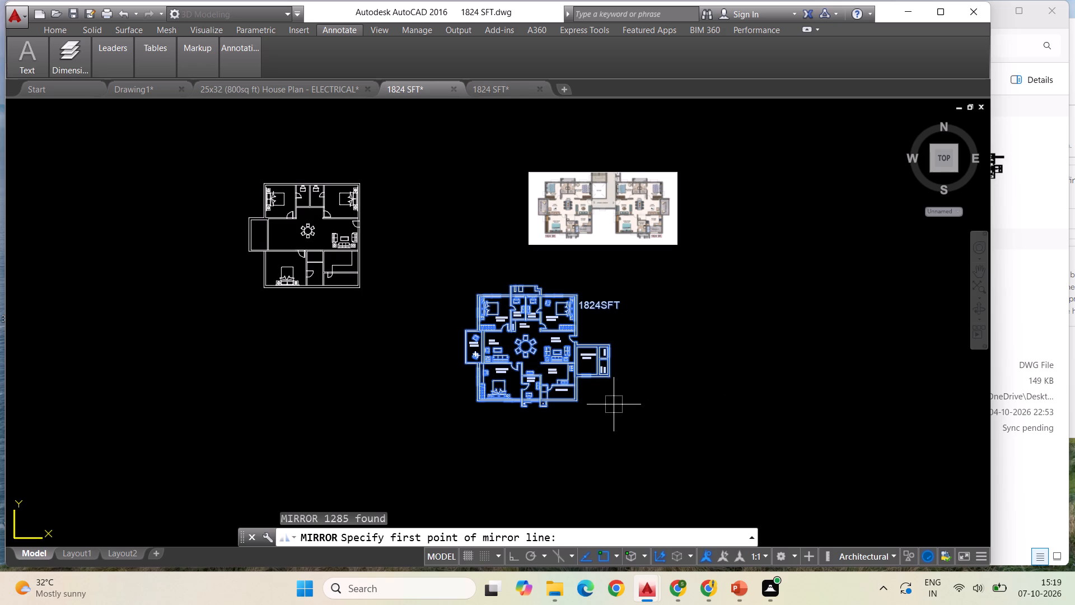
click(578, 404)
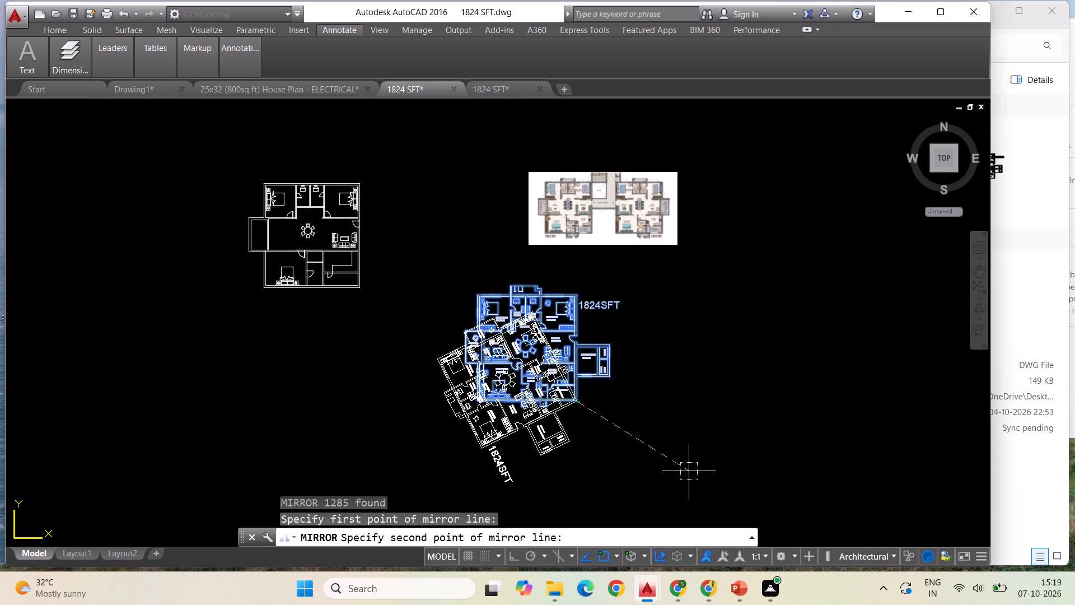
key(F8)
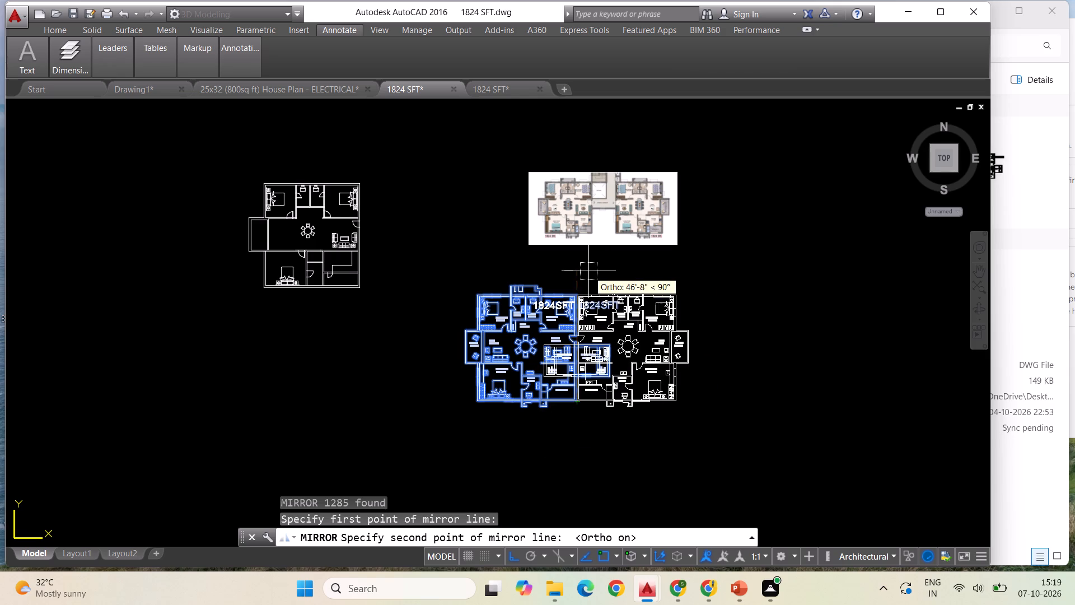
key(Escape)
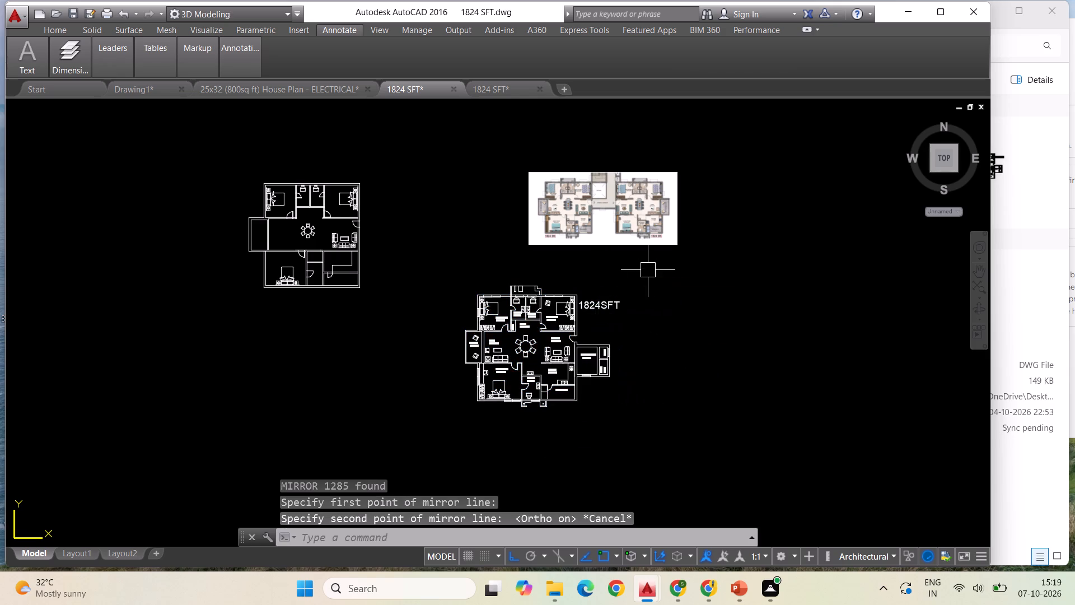
Copy the detailed 1824SFT plan with its title horizontally into the empty space on its right.
drag(677, 468, 675, 459)
click(458, 272)
right_click(457, 277)
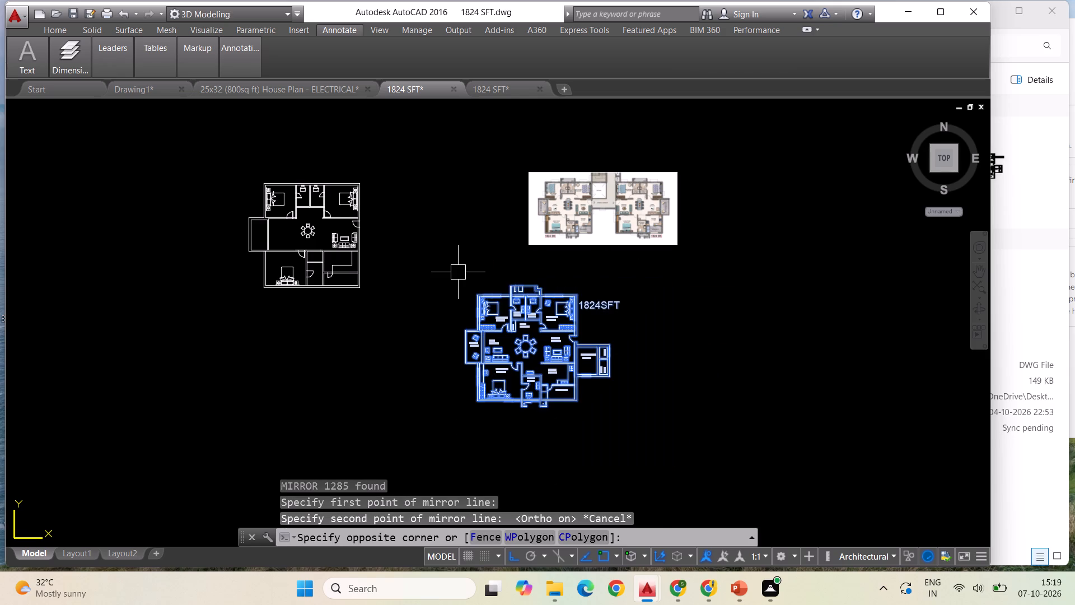
click(520, 376)
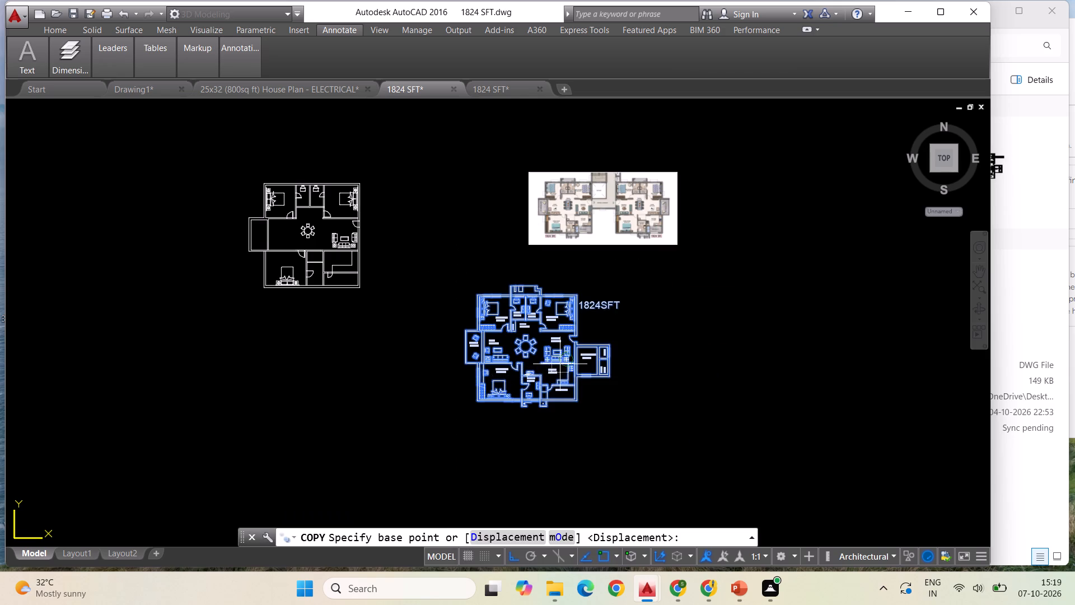
click(560, 364)
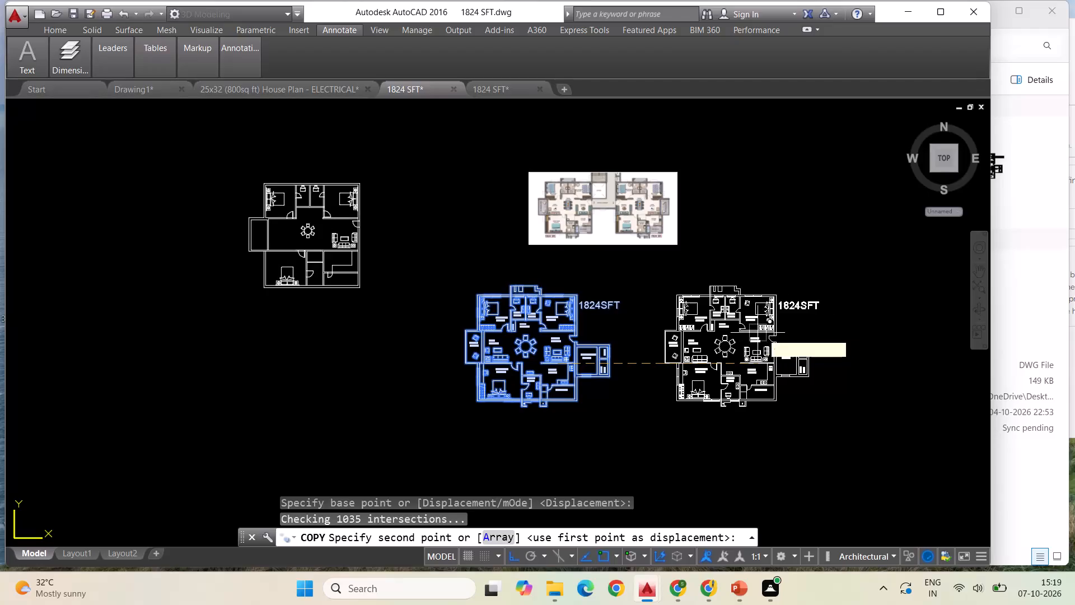
click(720, 329)
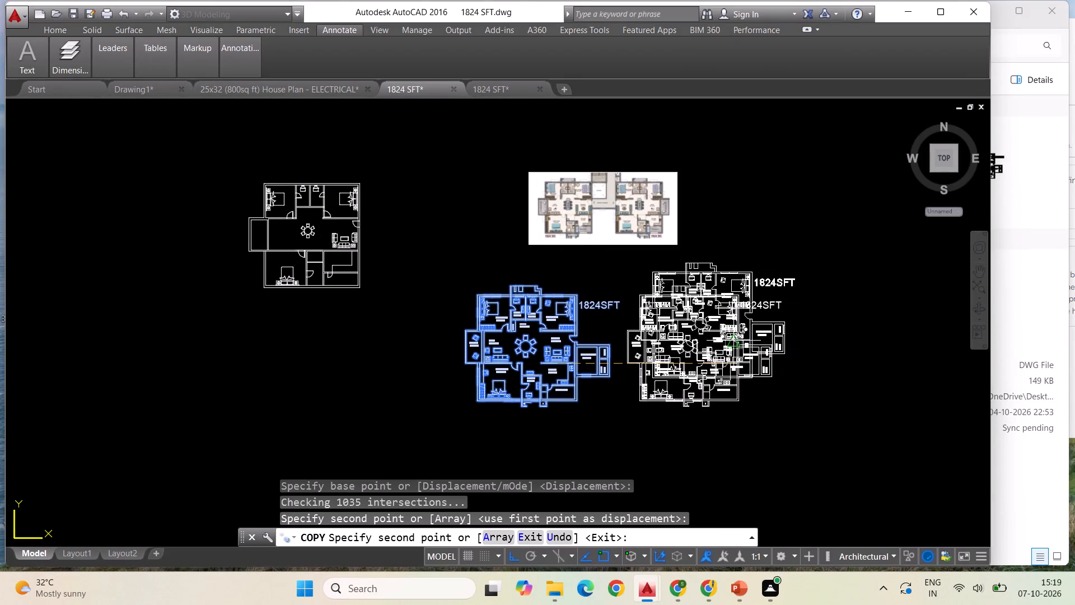
key(Escape)
Mirror the copied 1824SFT plan with its title across a vertical line at its staircase-side outer edge, erasing the source objects.
click(625, 284)
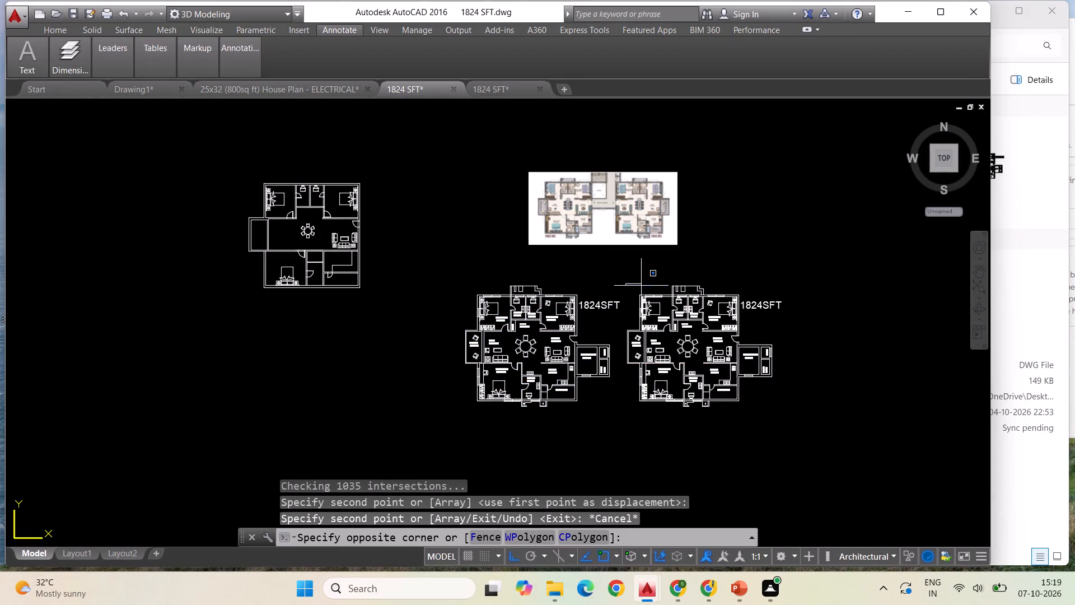
click(810, 440)
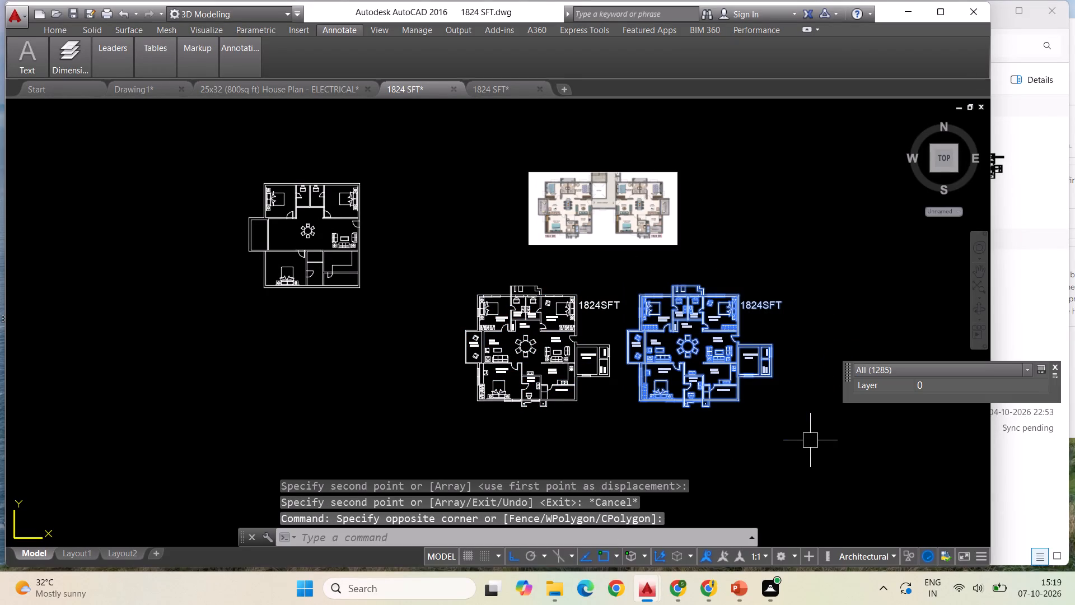
text(MI)
key(Return)
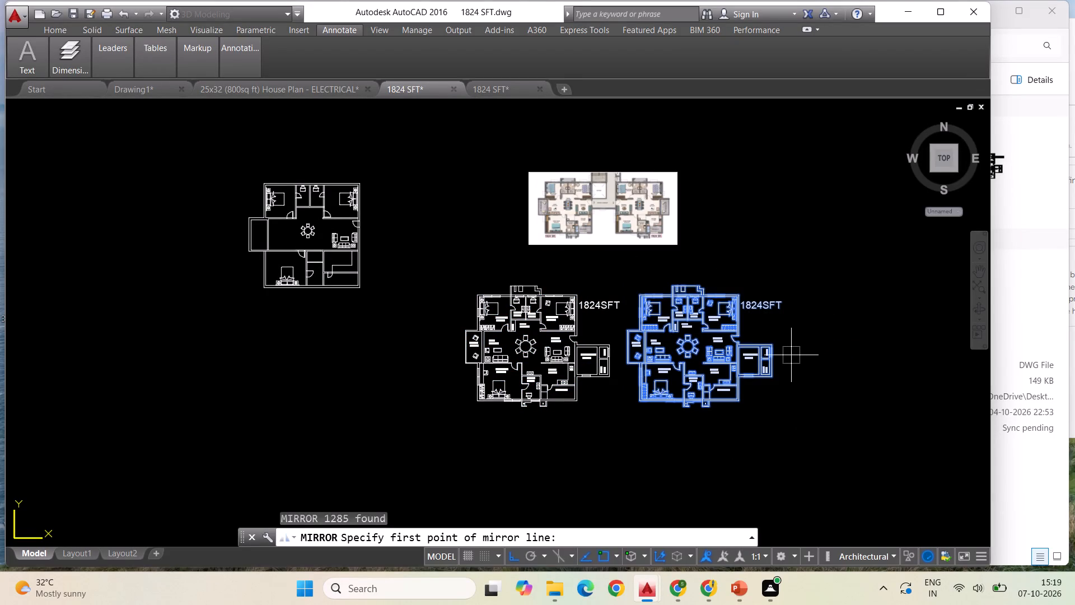
click(774, 362)
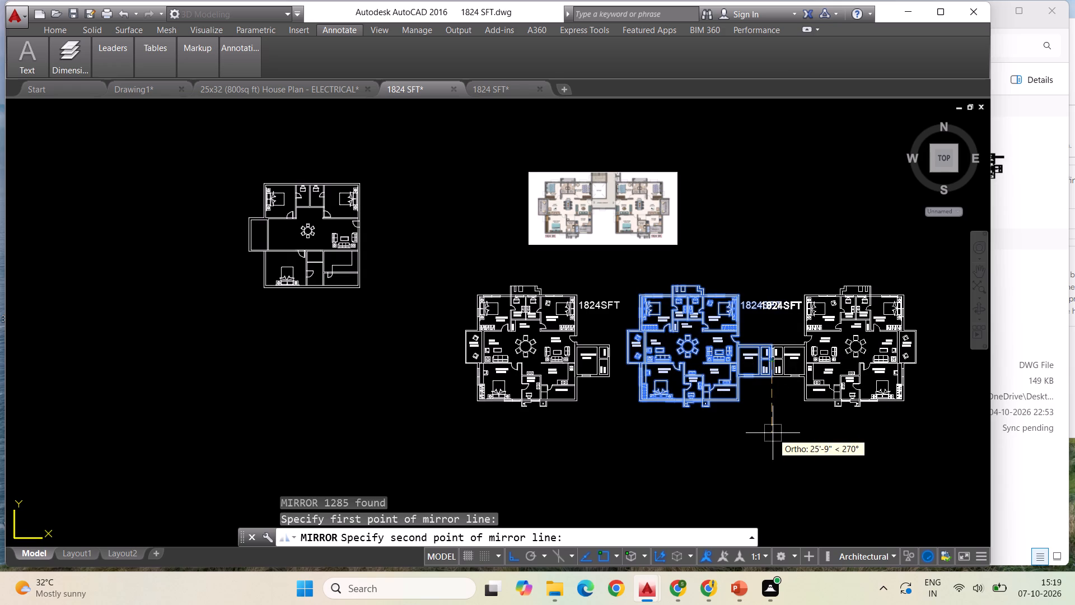
key(F8)
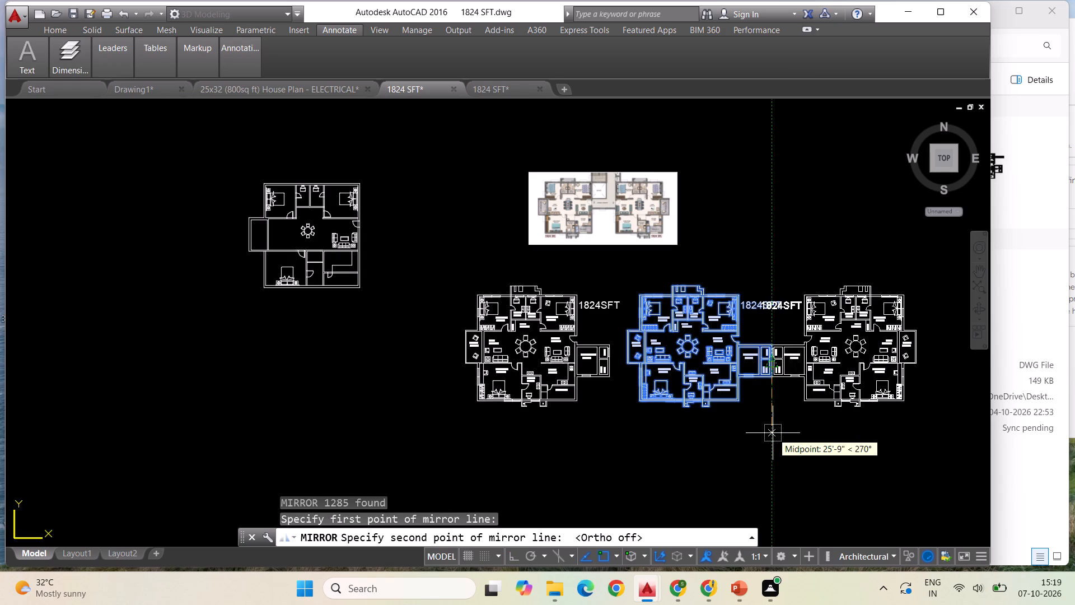
key(F8)
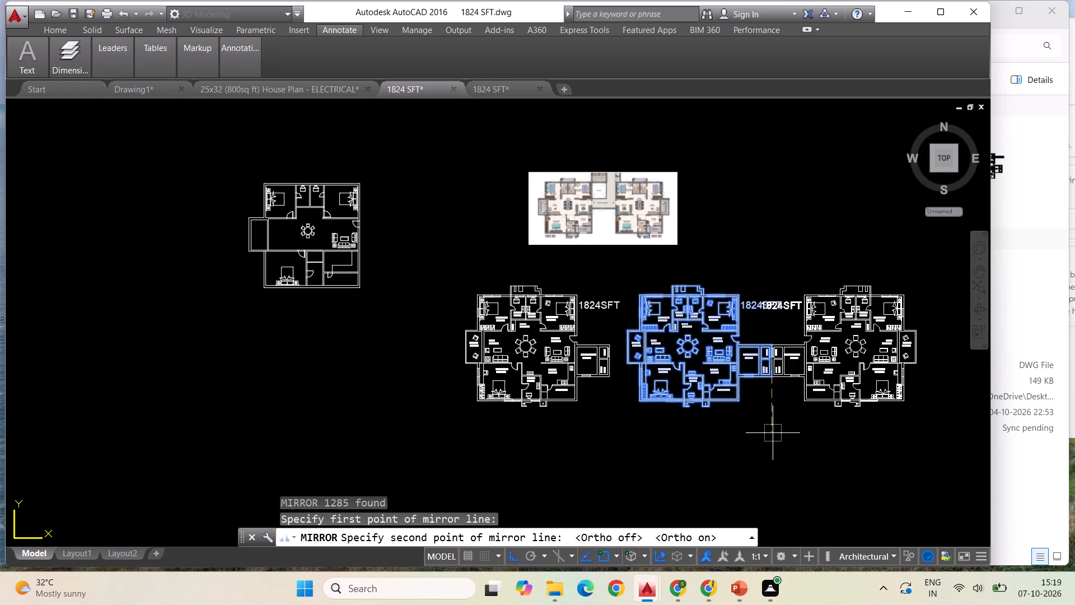
click(773, 433)
right_click(773, 433)
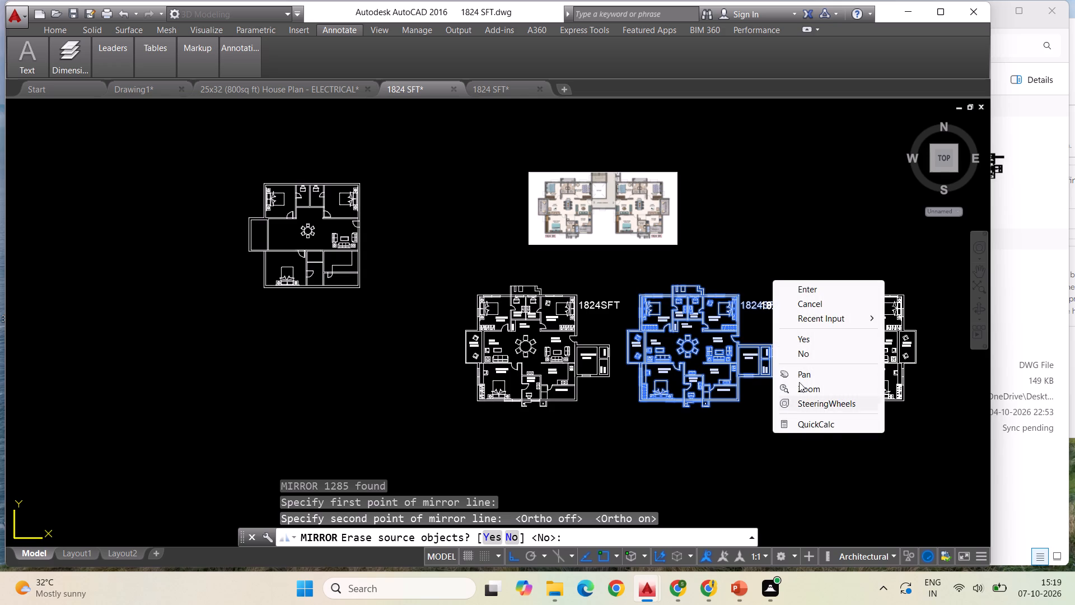
click(803, 340)
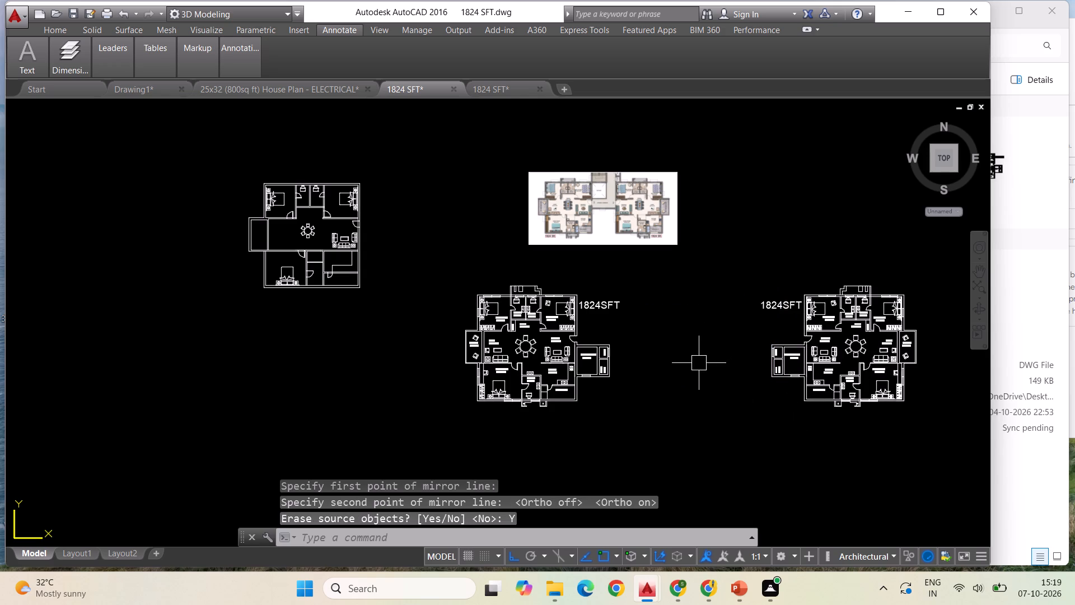
Delete the 1824SFT title beside the mirrored plan.
click(776, 300)
key(Delete)
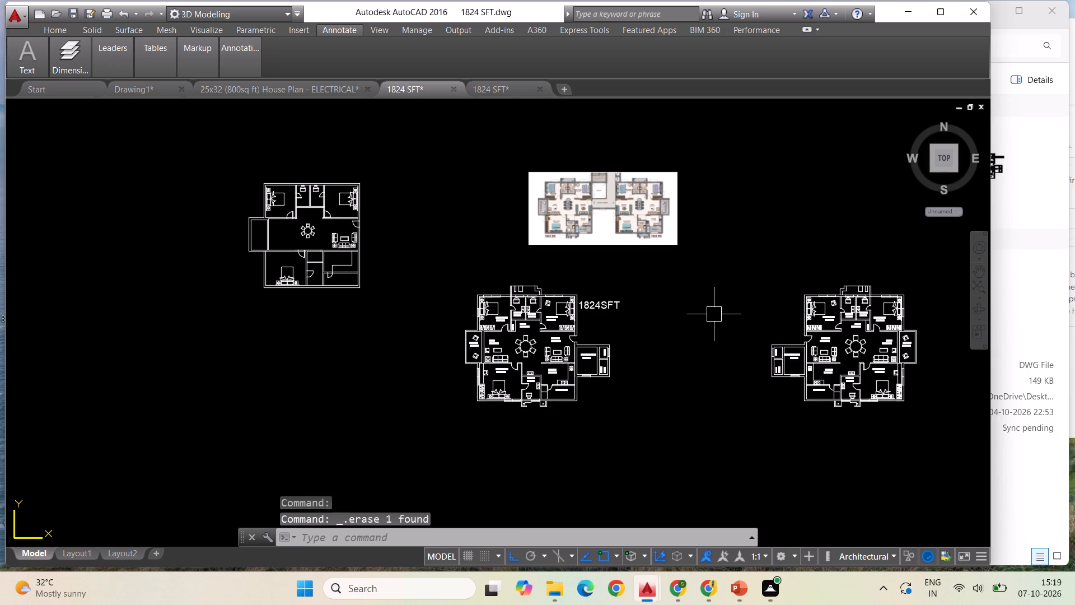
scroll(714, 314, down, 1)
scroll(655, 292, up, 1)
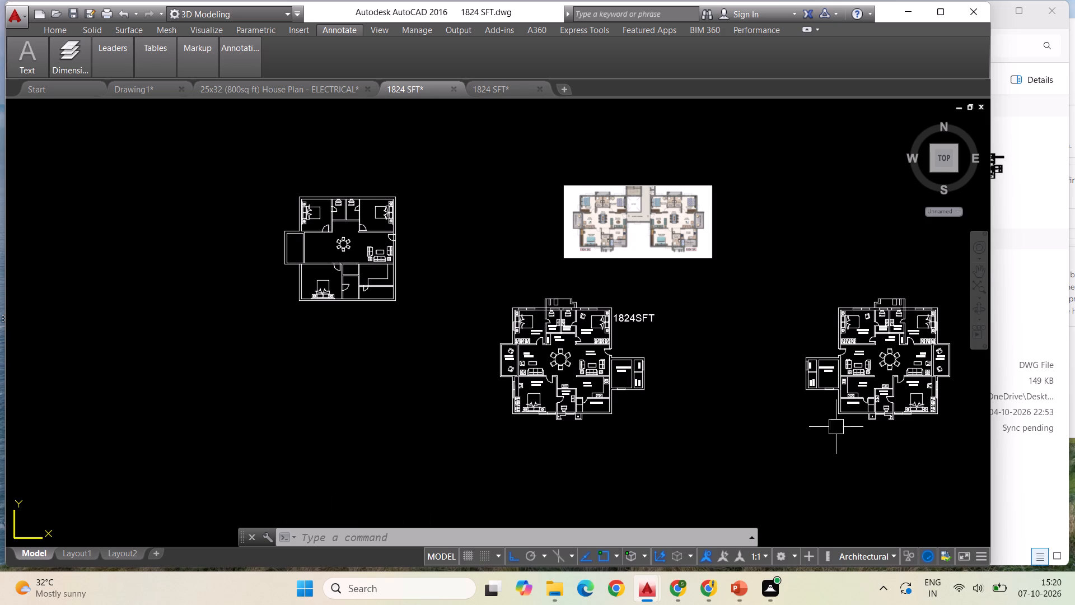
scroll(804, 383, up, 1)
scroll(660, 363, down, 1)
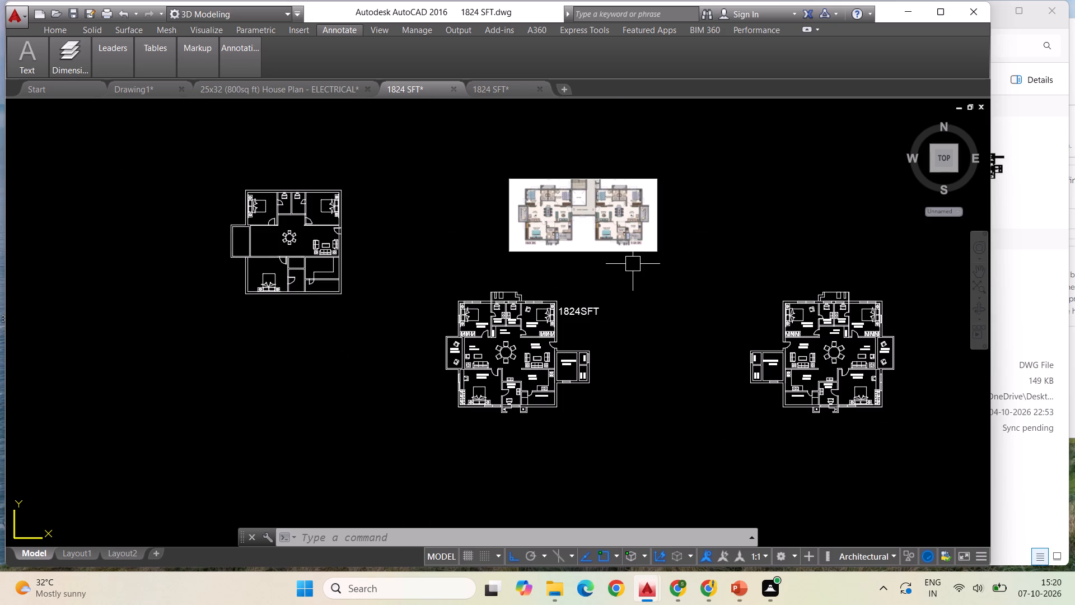
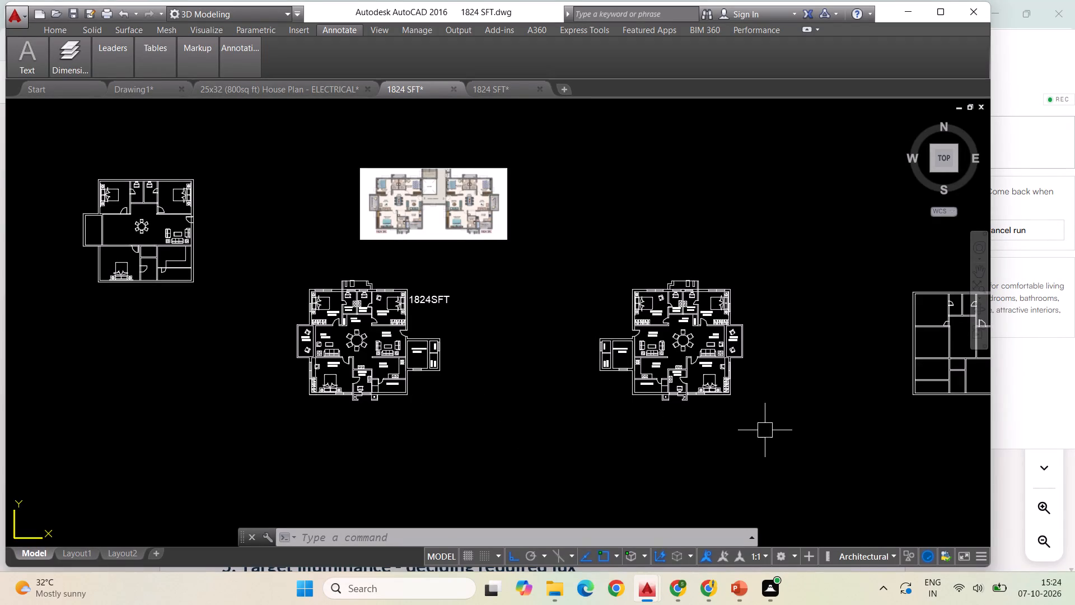
Compare the reference image's two 1824 Sft. flats, corridor and cut-out with the original and mirrored 1824SFT plans.
scroll(445, 202, up, 2)
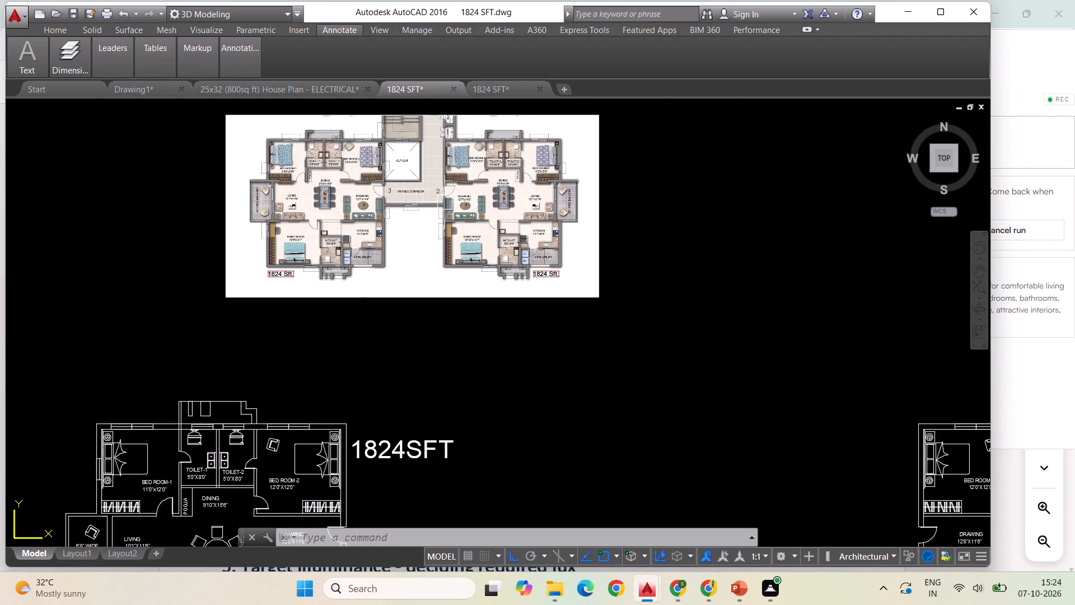
scroll(445, 202, down, 1)
scroll(447, 178, up, 2)
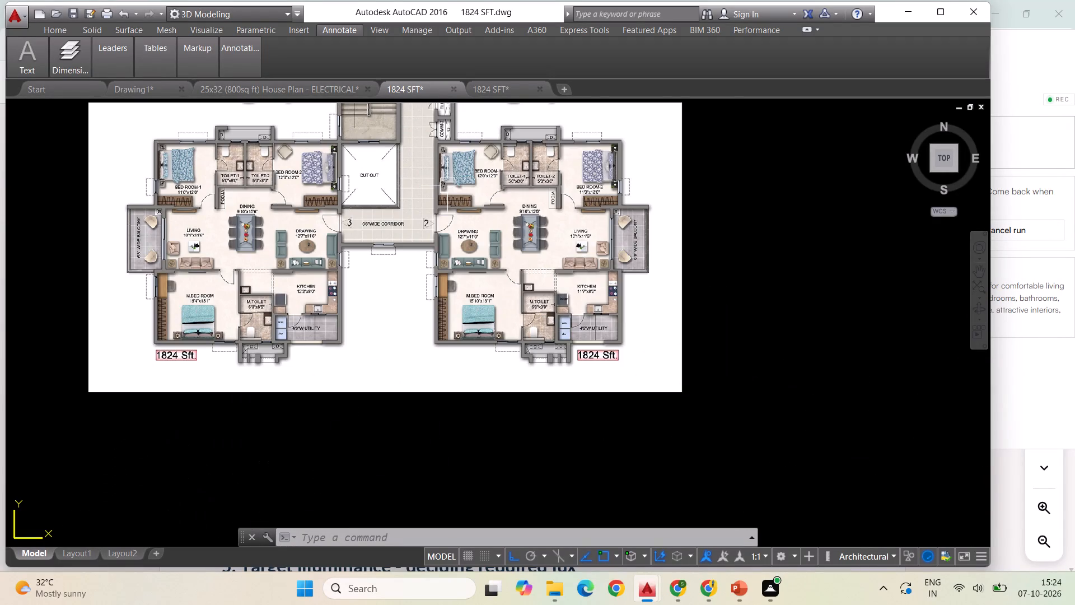
scroll(408, 203, up, 3)
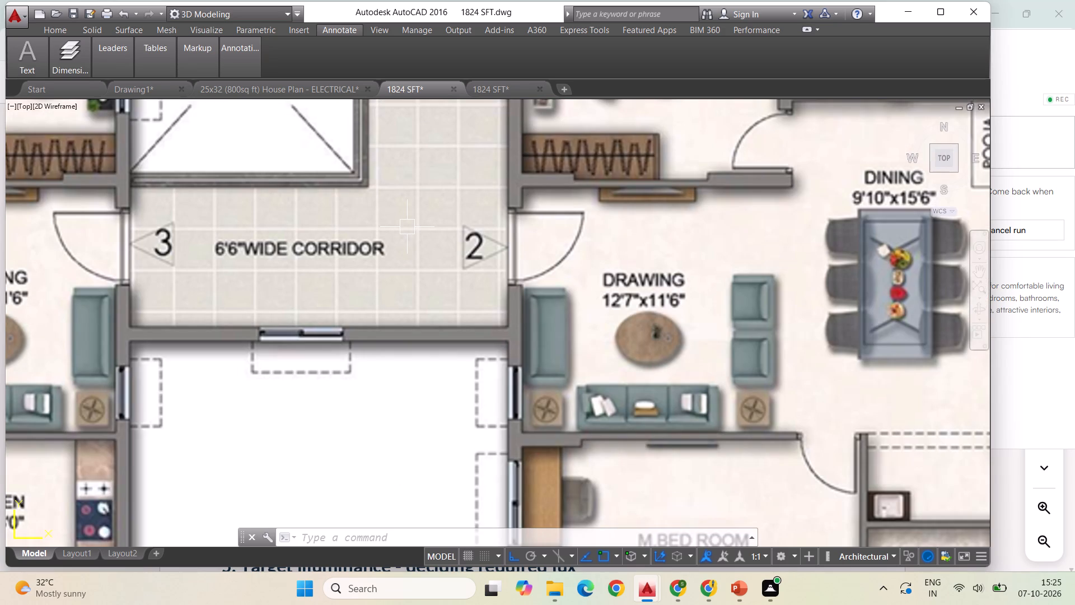
scroll(419, 227, down, 5)
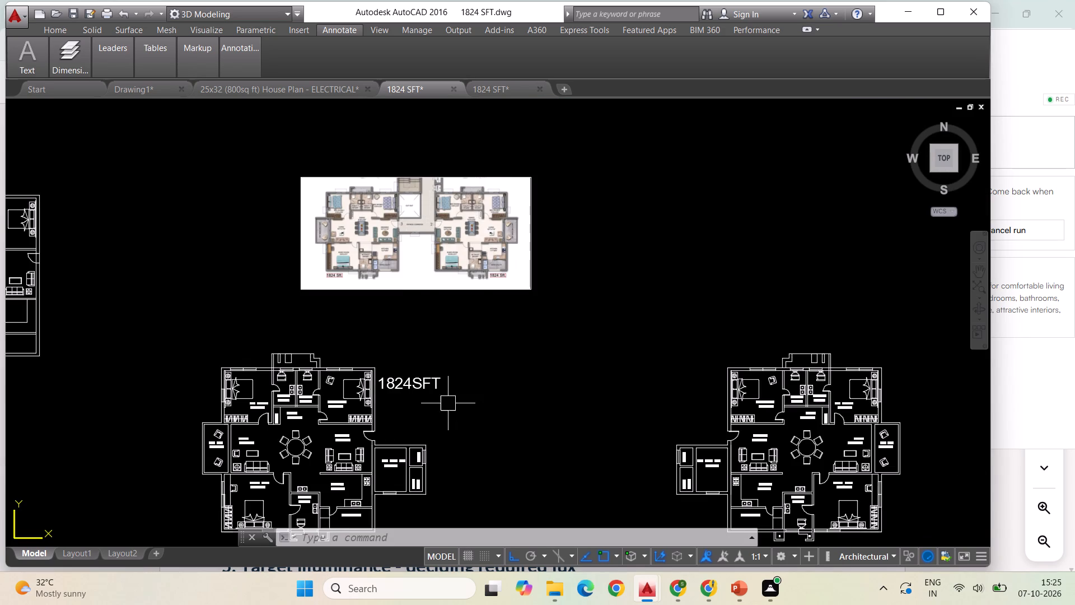
scroll(392, 490, up, 2)
scroll(427, 399, down, 1)
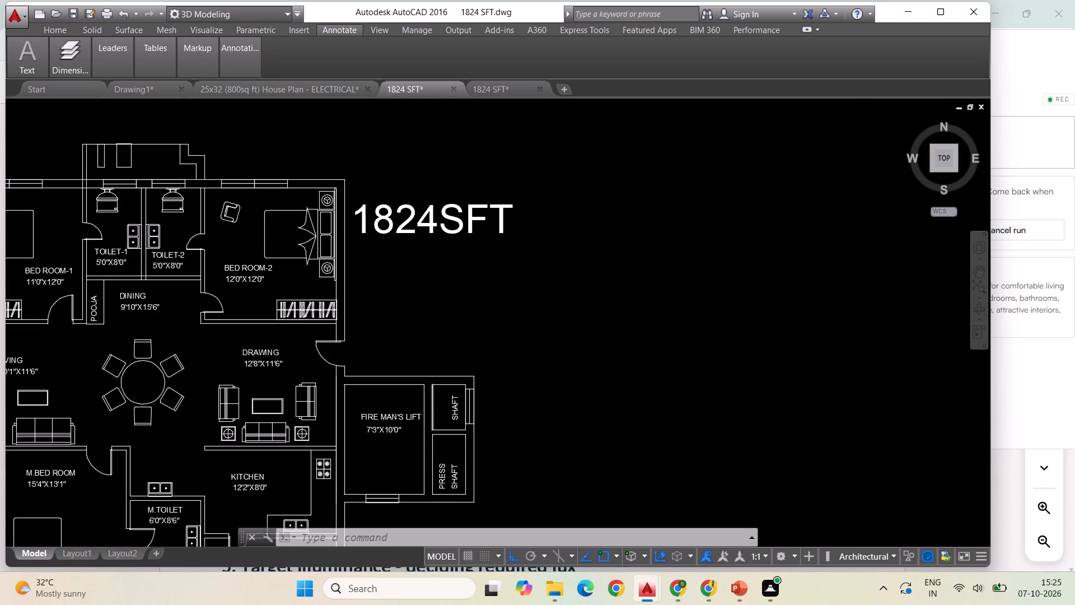
scroll(427, 399, down, 1)
scroll(456, 164, up, 2)
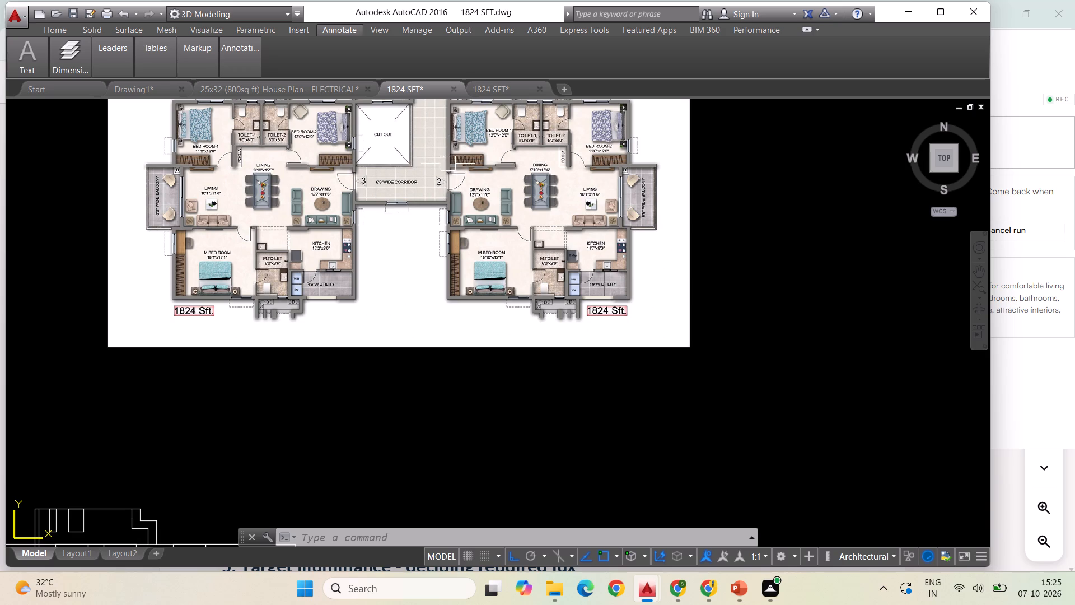
scroll(419, 241, down, 1)
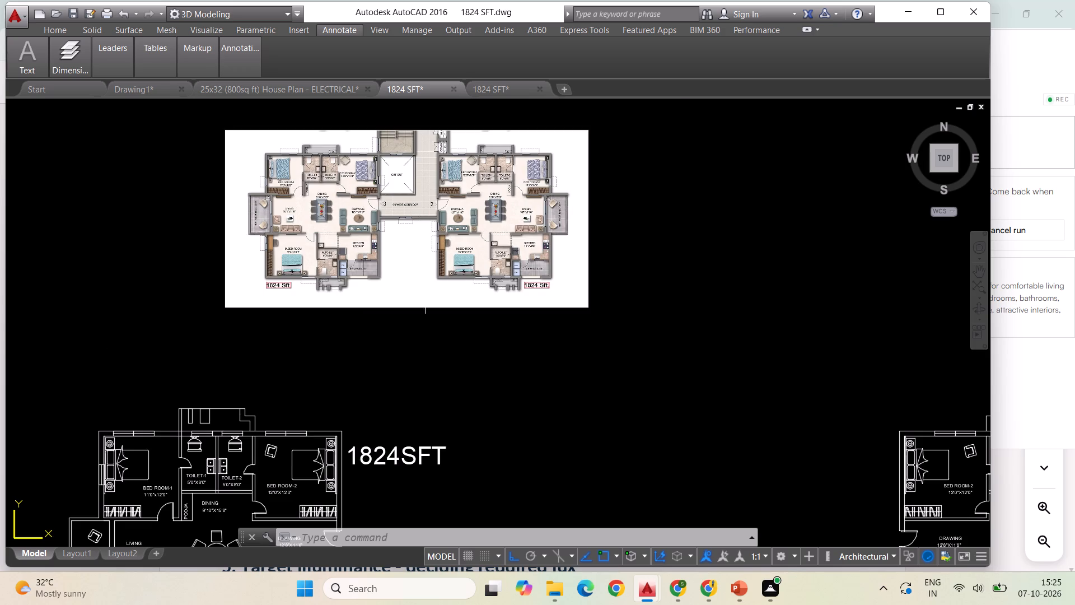
scroll(440, 251, down, 1)
scroll(356, 448, up, 1)
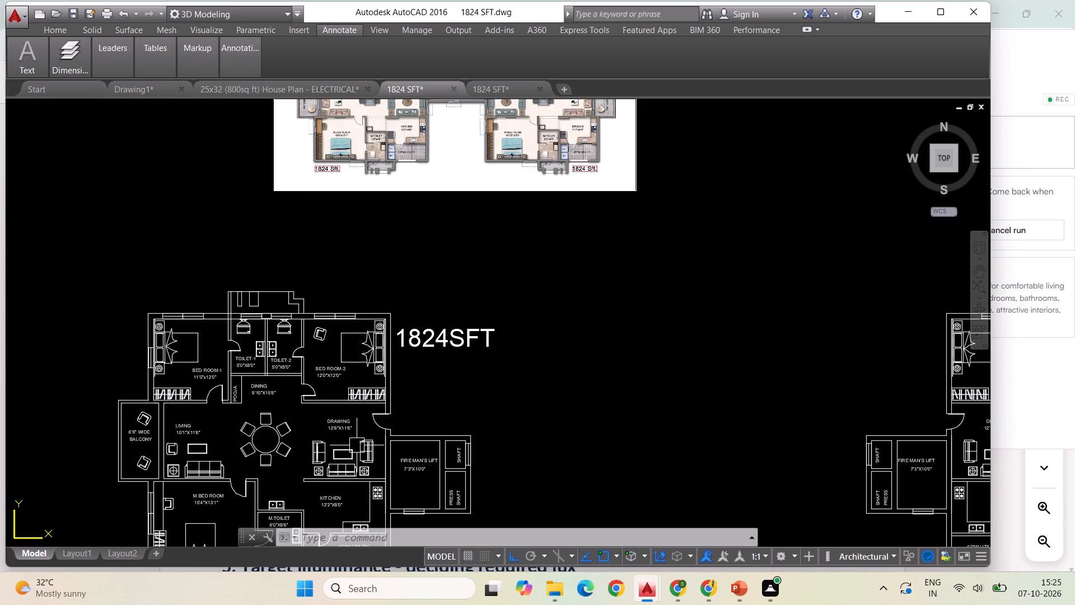
scroll(235, 364, up, 1)
scroll(235, 364, down, 1)
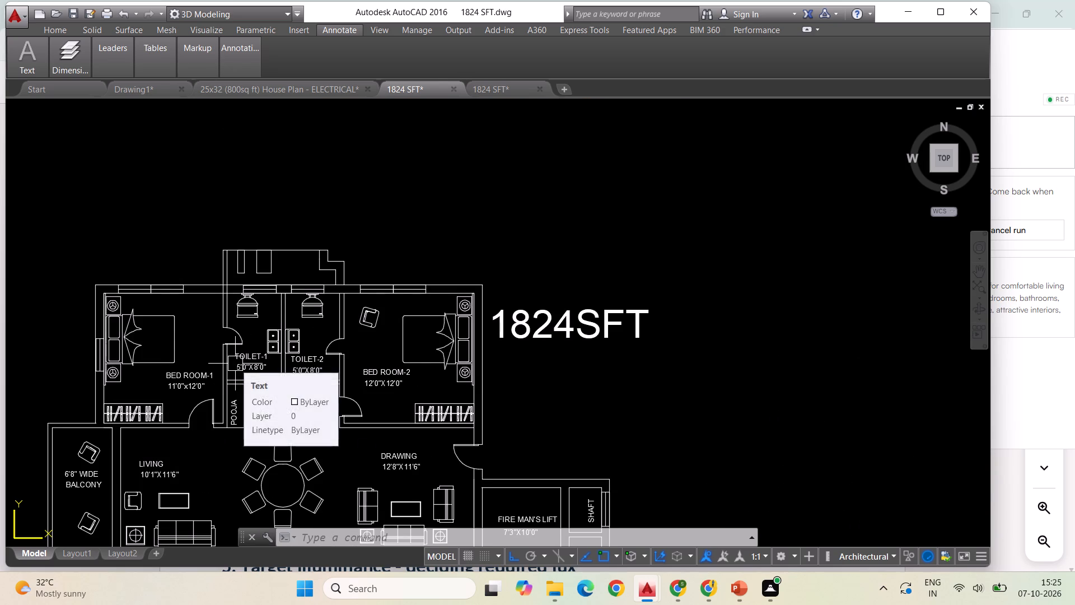
scroll(338, 253, down, 1)
scroll(375, 132, down, 1)
scroll(375, 128, up, 2)
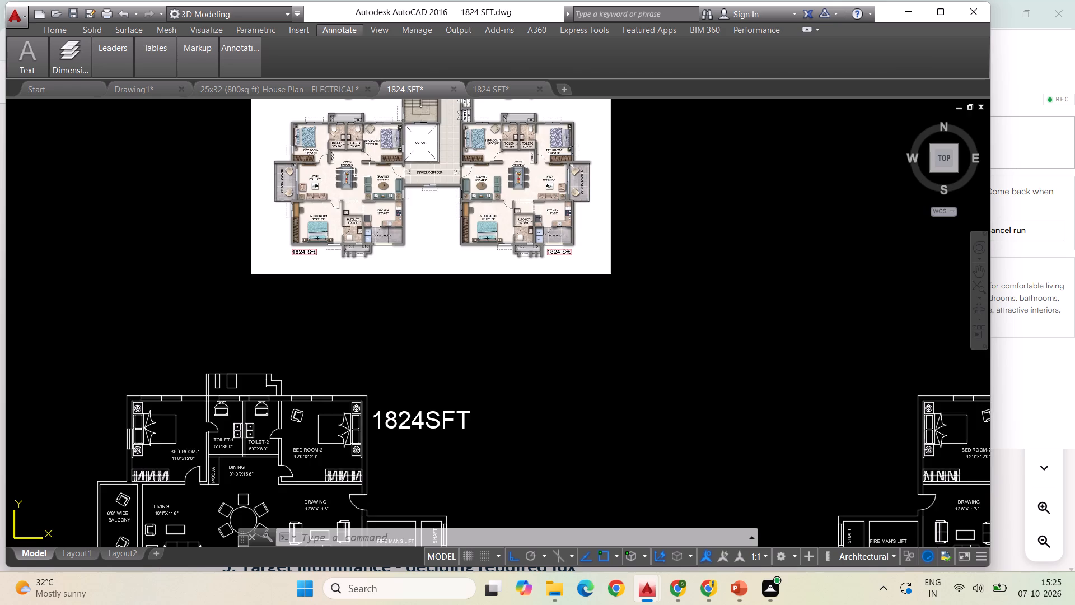
scroll(358, 178, up, 2)
scroll(356, 192, down, 4)
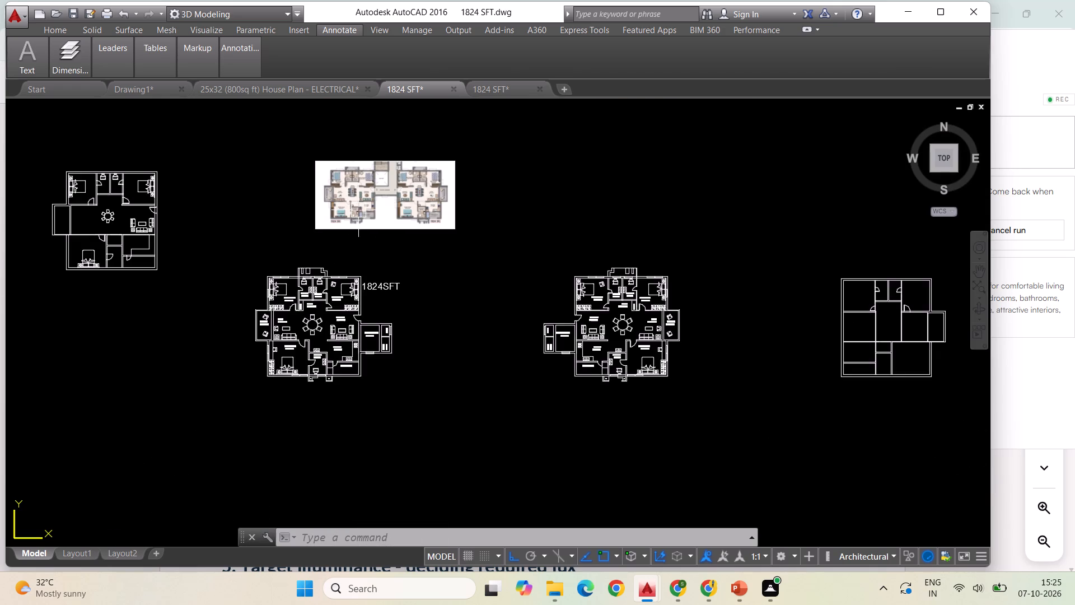
scroll(309, 357, up, 2)
scroll(284, 361, down, 1)
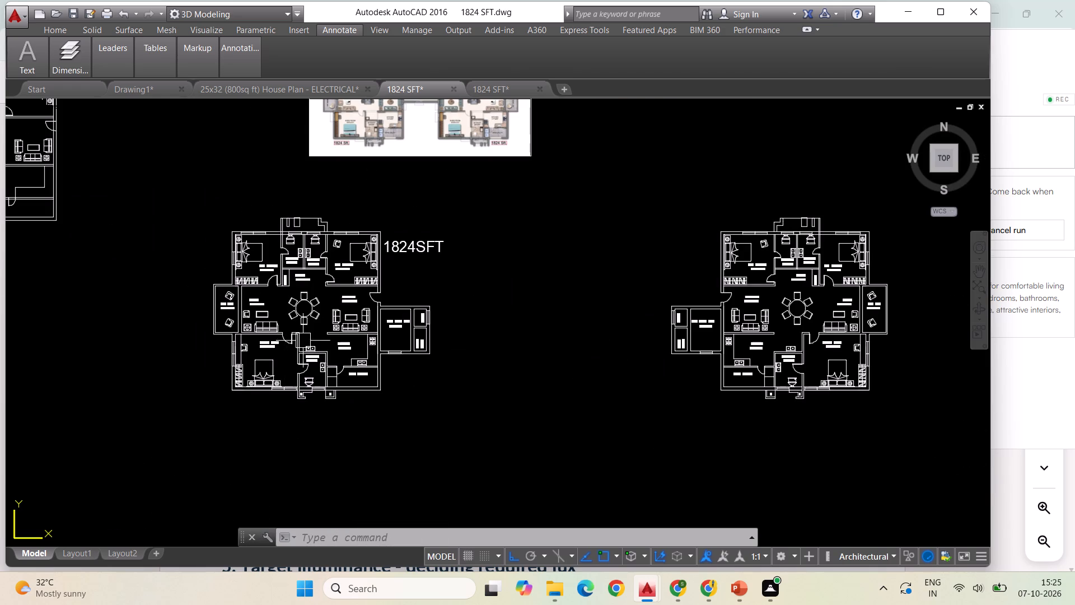
scroll(370, 280, down, 1)
scroll(376, 189, up, 4)
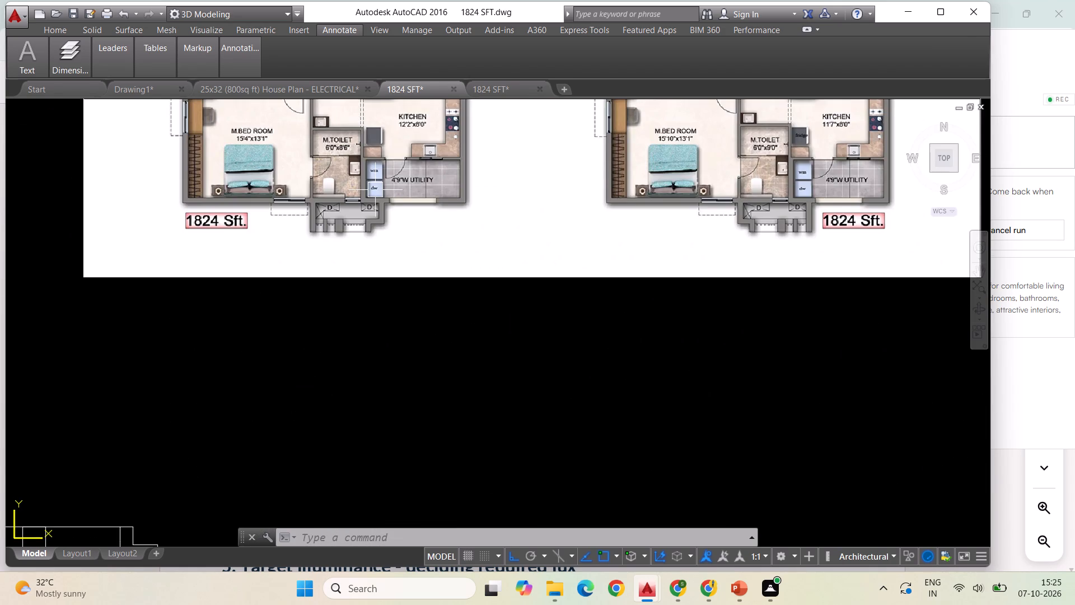
scroll(342, 263, down, 3)
scroll(344, 187, up, 2)
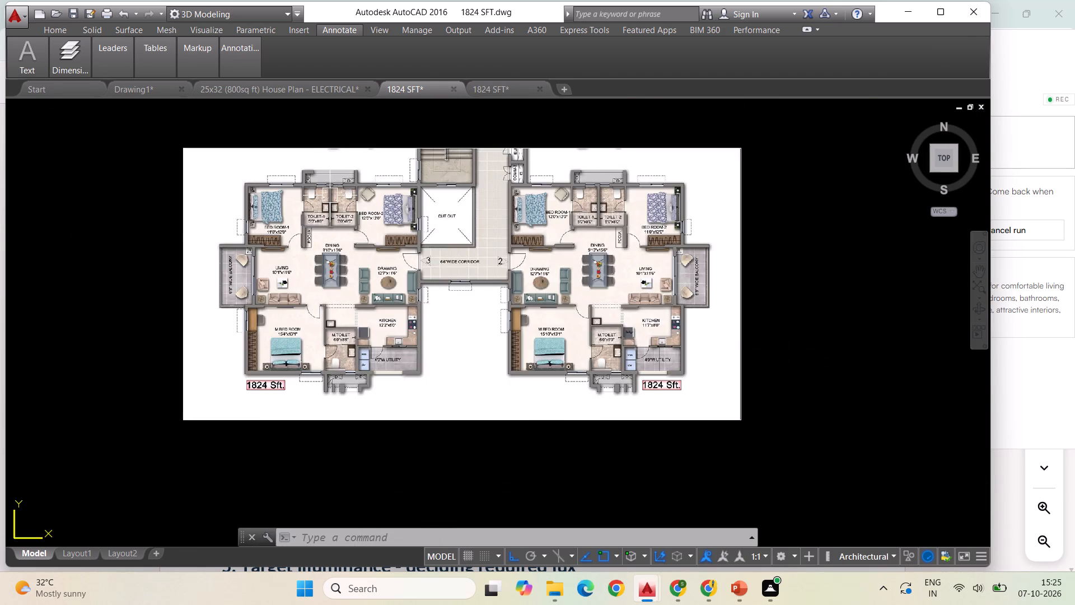
scroll(312, 207, up, 2)
scroll(312, 207, down, 5)
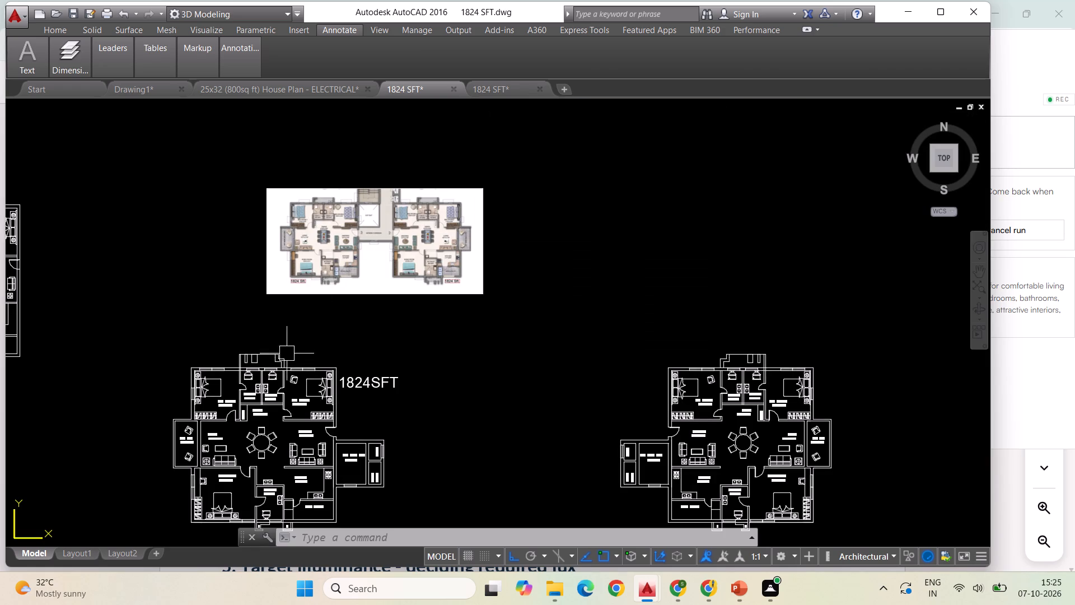
scroll(228, 408, up, 2)
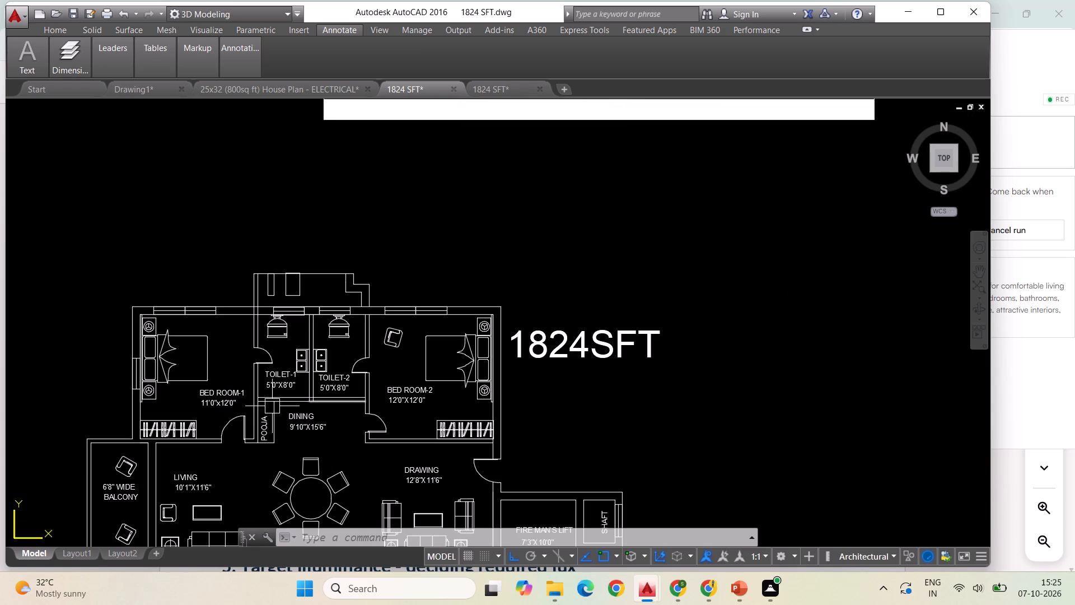
scroll(293, 385, down, 2)
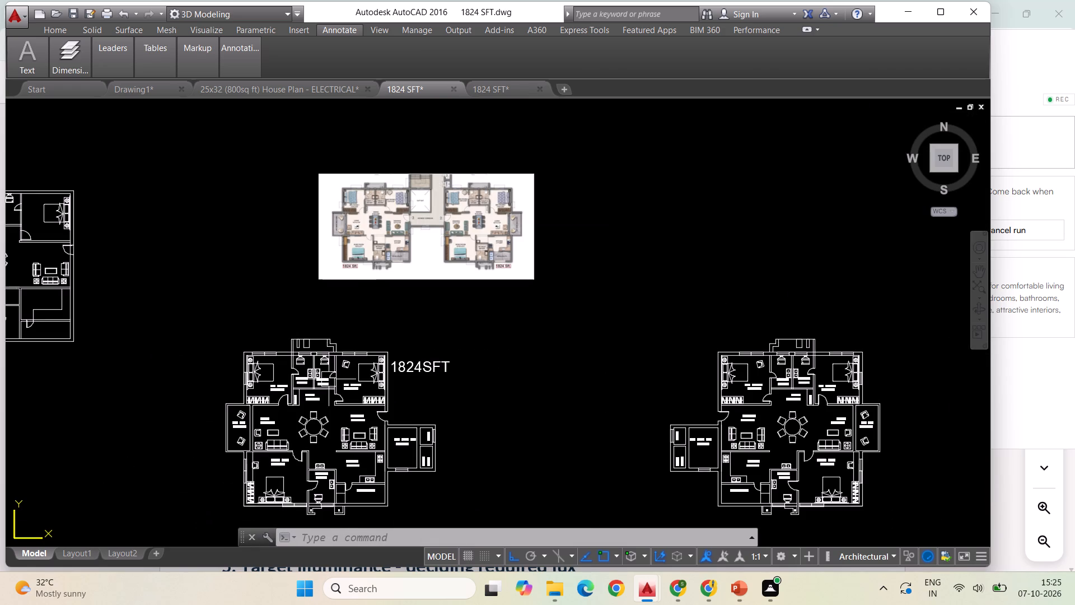
Move the 1824SFT title horizontally from the Bed Room-2 side of the original plan to its Bed Room-1 side.
click(432, 366)
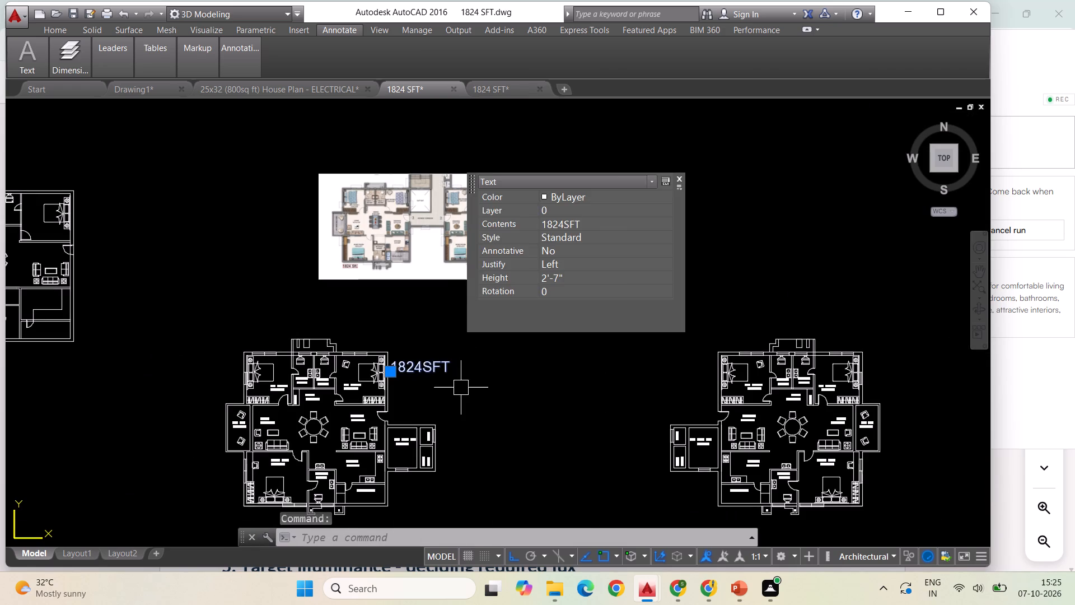
right_click(461, 388)
click(500, 156)
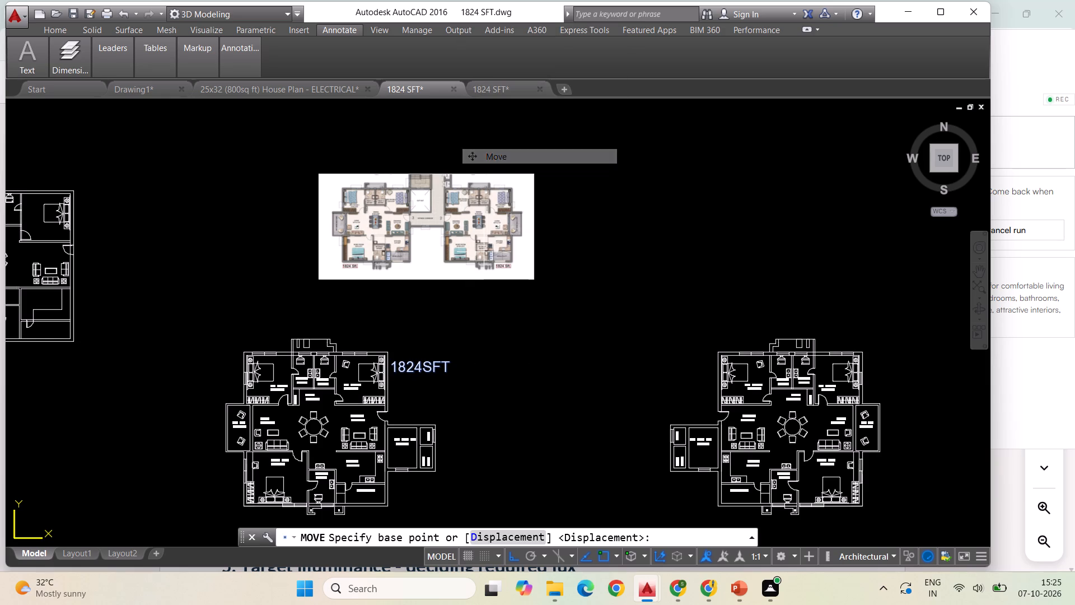
click(443, 368)
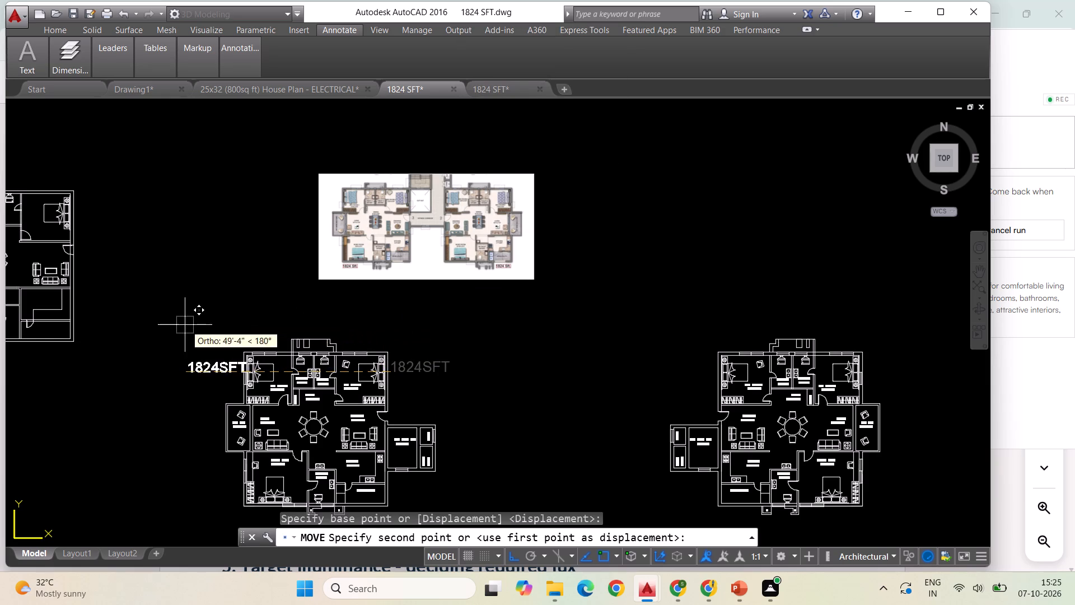
click(170, 325)
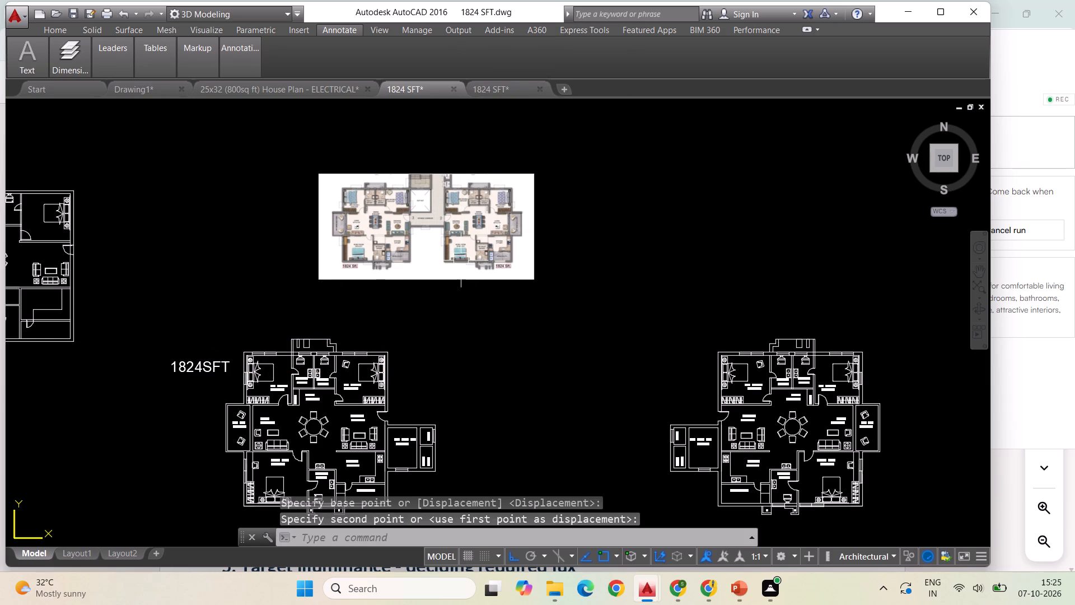
Delete the Fire Man's Lift block with its shafts, window and labels from the original 1824SFT plan.
scroll(382, 231, down, 1)
scroll(429, 239, up, 2)
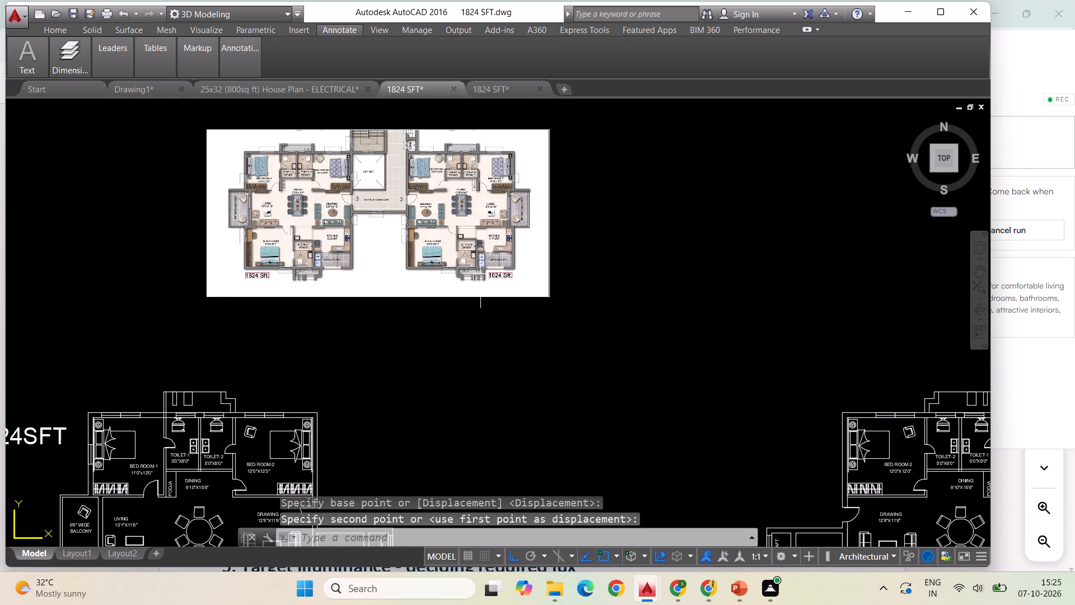
scroll(404, 206, up, 2)
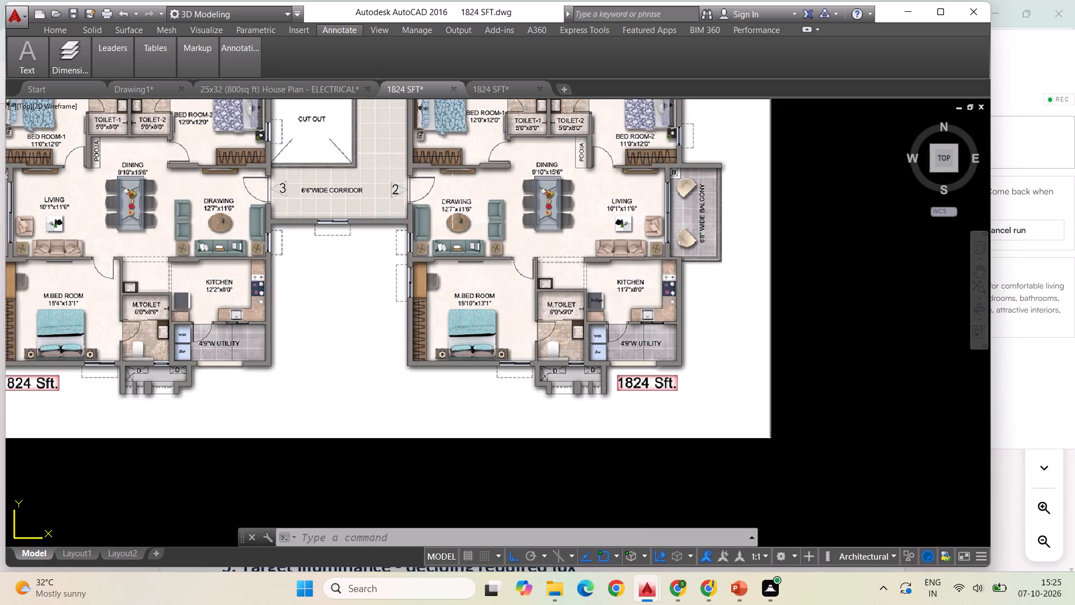
scroll(452, 201, down, 3)
scroll(405, 434, up, 2)
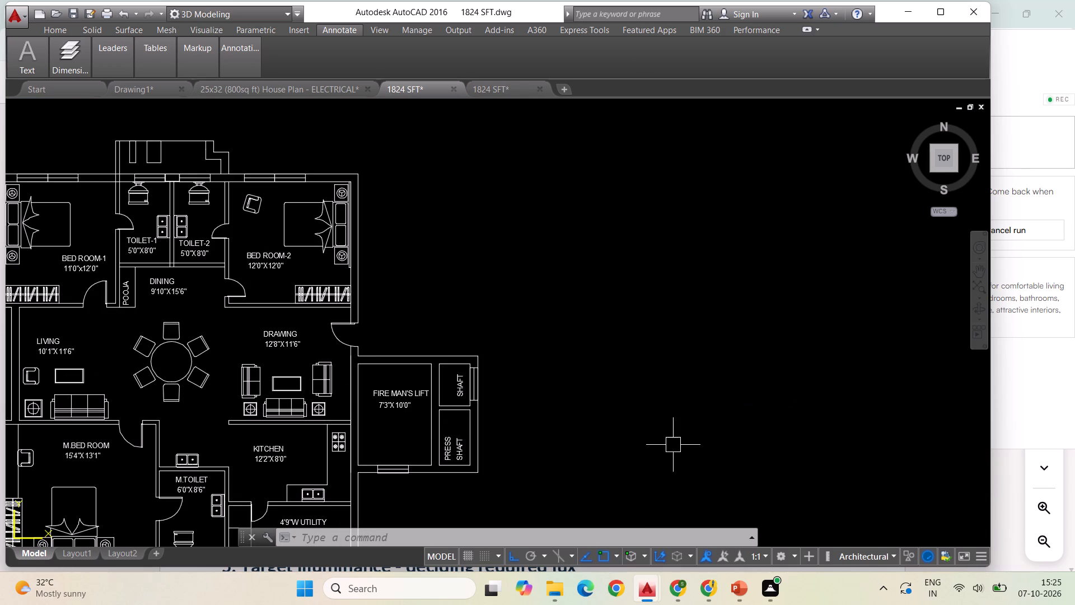
click(504, 499)
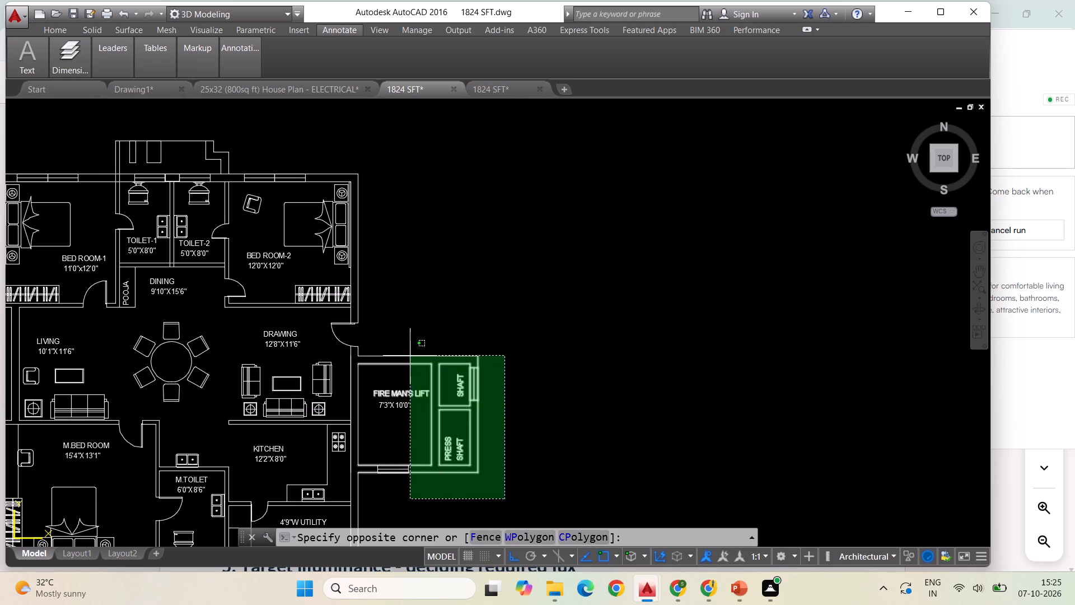
click(398, 342)
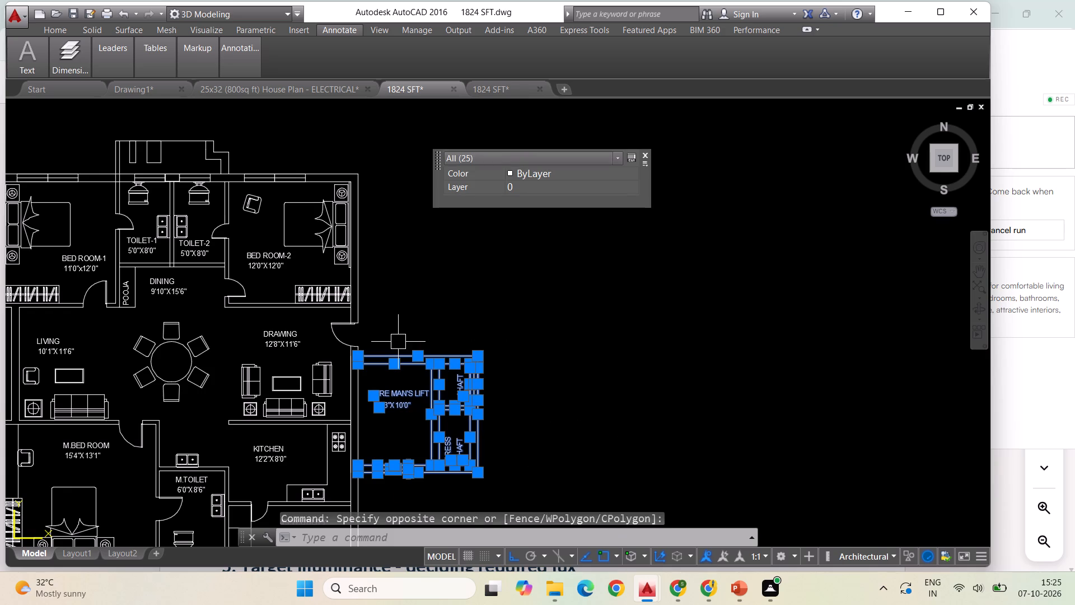
key(Delete)
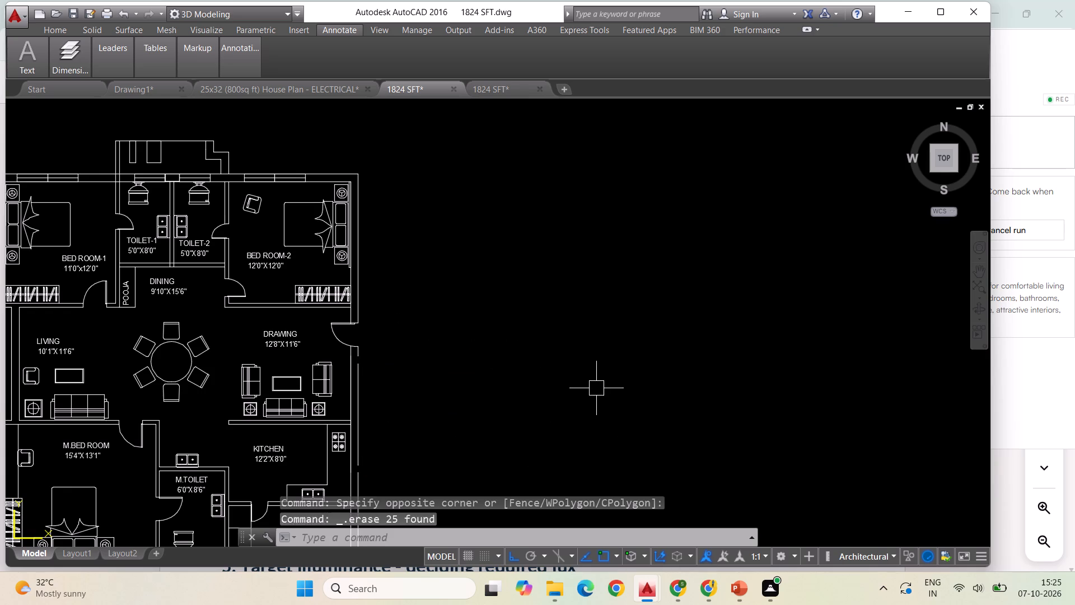
Extend the outer wall line beside the Drawing room and Kitchen across the gaps where the lift block joined it.
key(Escape)
key(Escape)
text(EX)
key(space)
key(space)
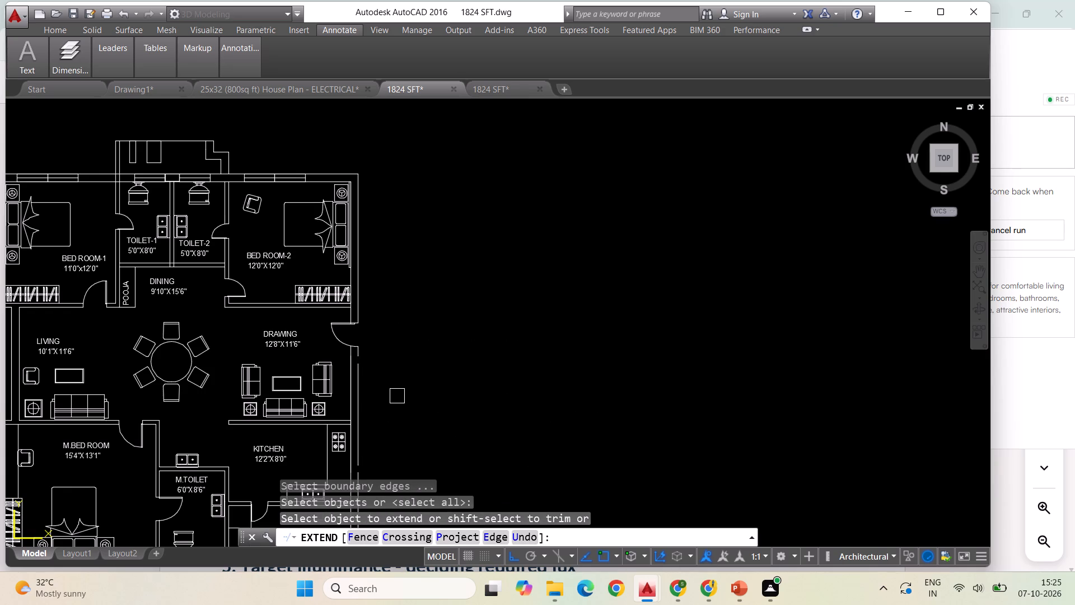
click(361, 387)
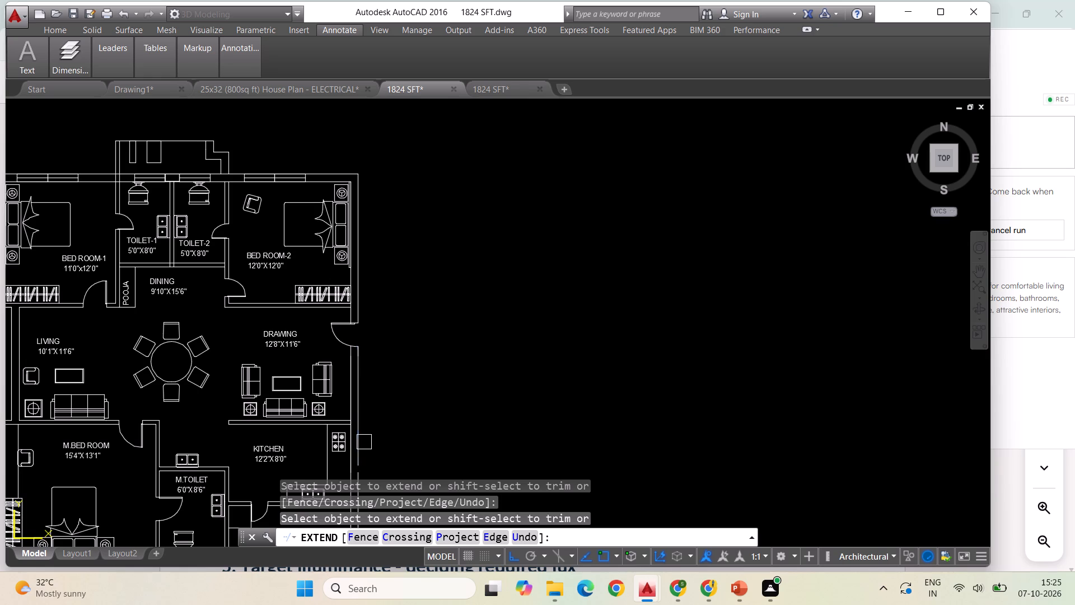
scroll(409, 322, down, 1)
scroll(385, 464, up, 1)
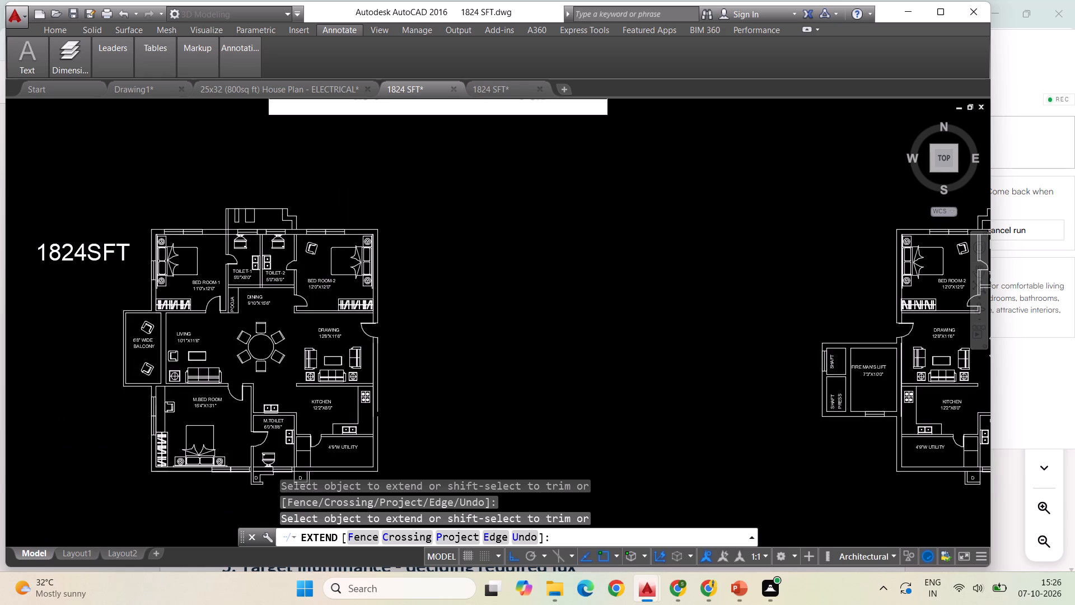
scroll(385, 464, up, 1)
click(368, 359)
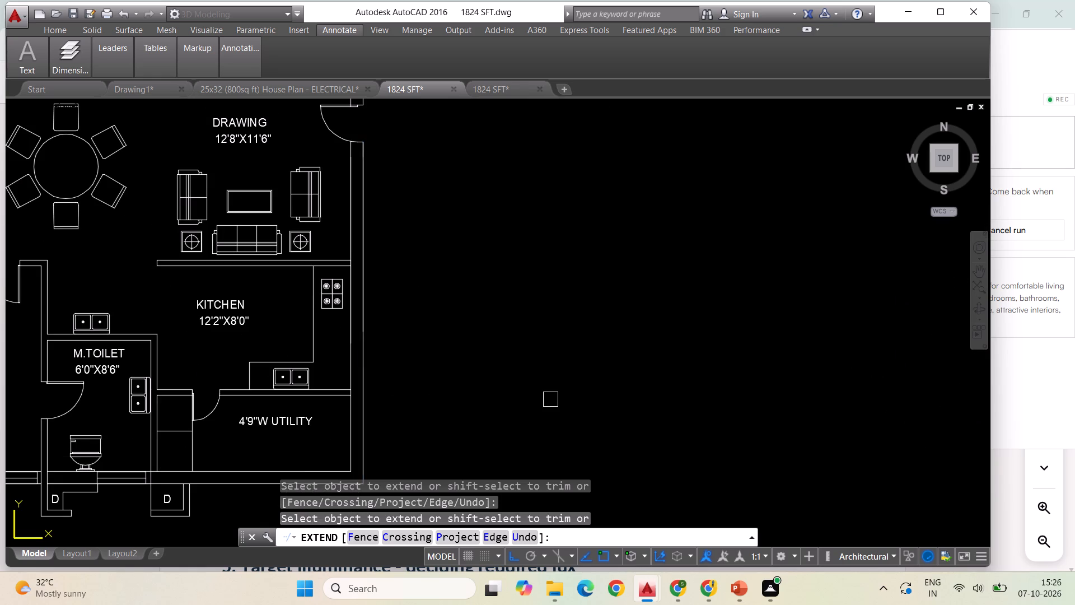
key(Escape)
Save the drawing.
key(ctrl+s)
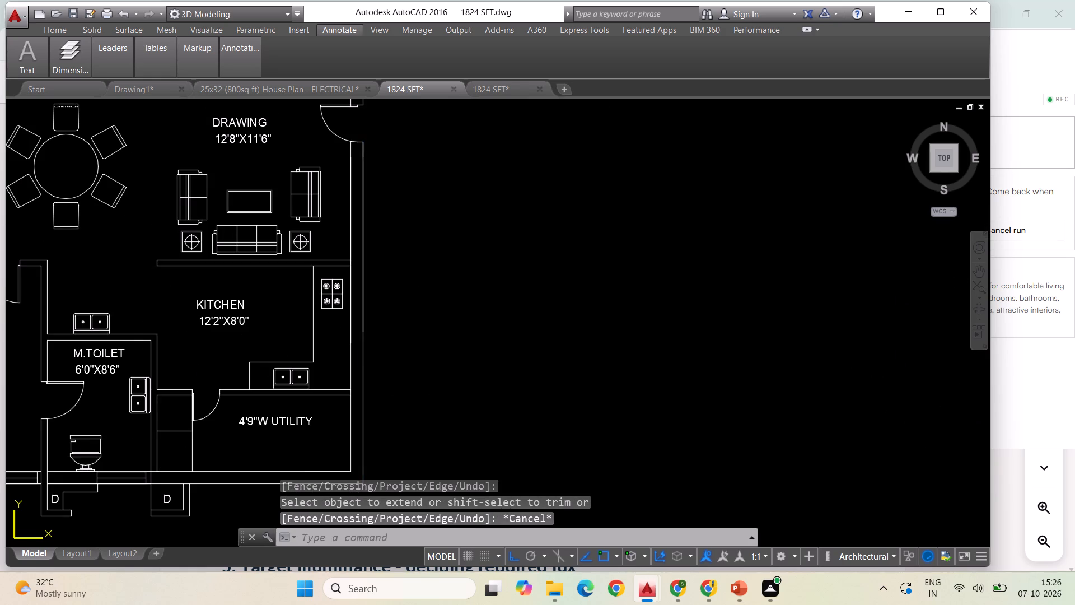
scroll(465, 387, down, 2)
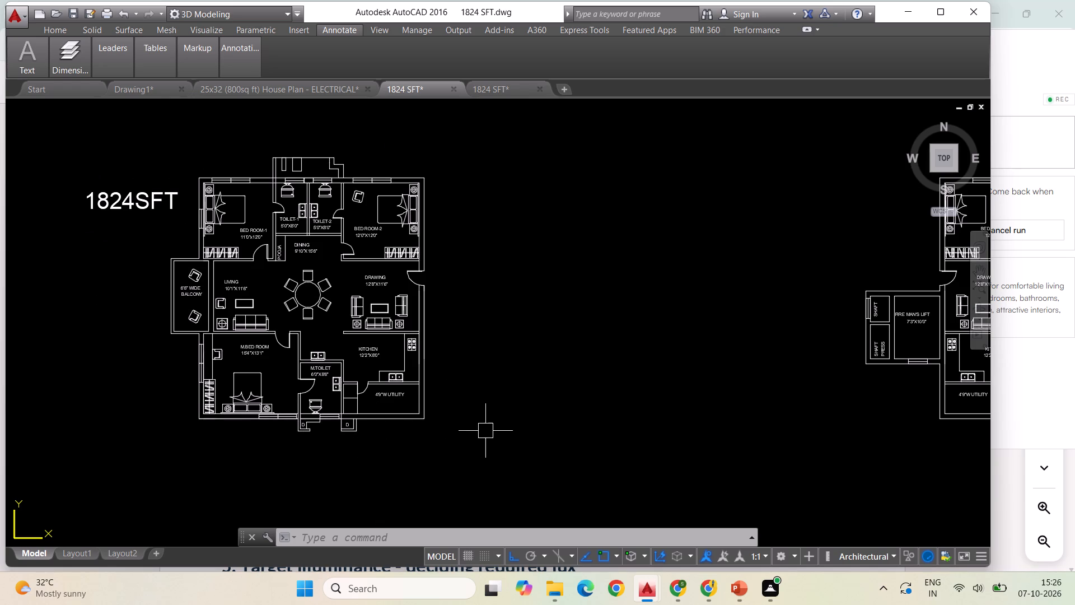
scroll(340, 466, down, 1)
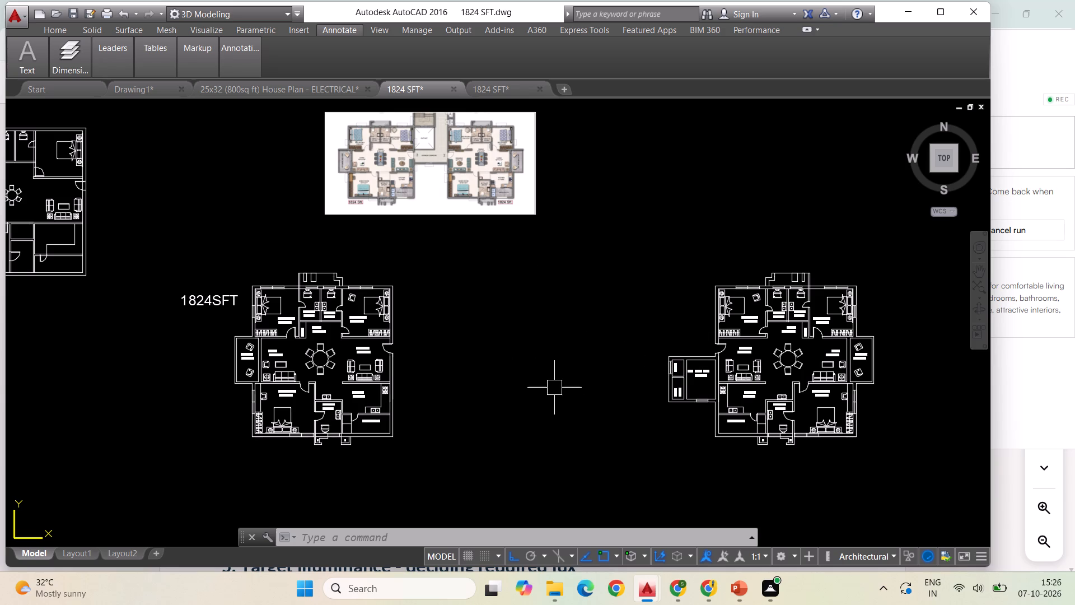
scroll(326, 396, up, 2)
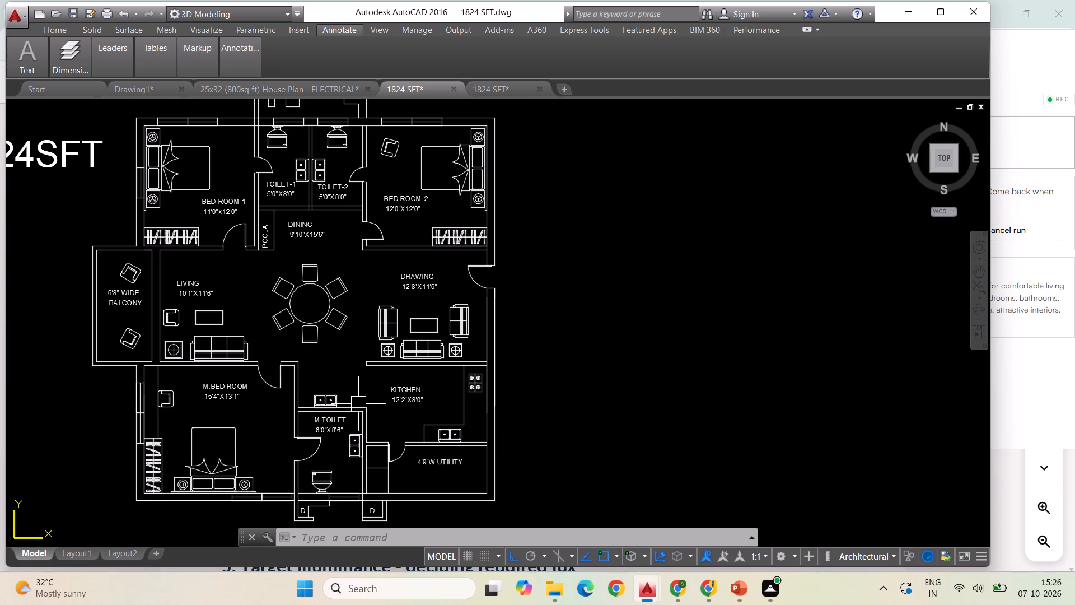
Delete the Fire Man's Lift block with its shafts, window, labels and leftover outer line segments from the mirrored plan.
scroll(360, 404, down, 2)
scroll(812, 388, up, 2)
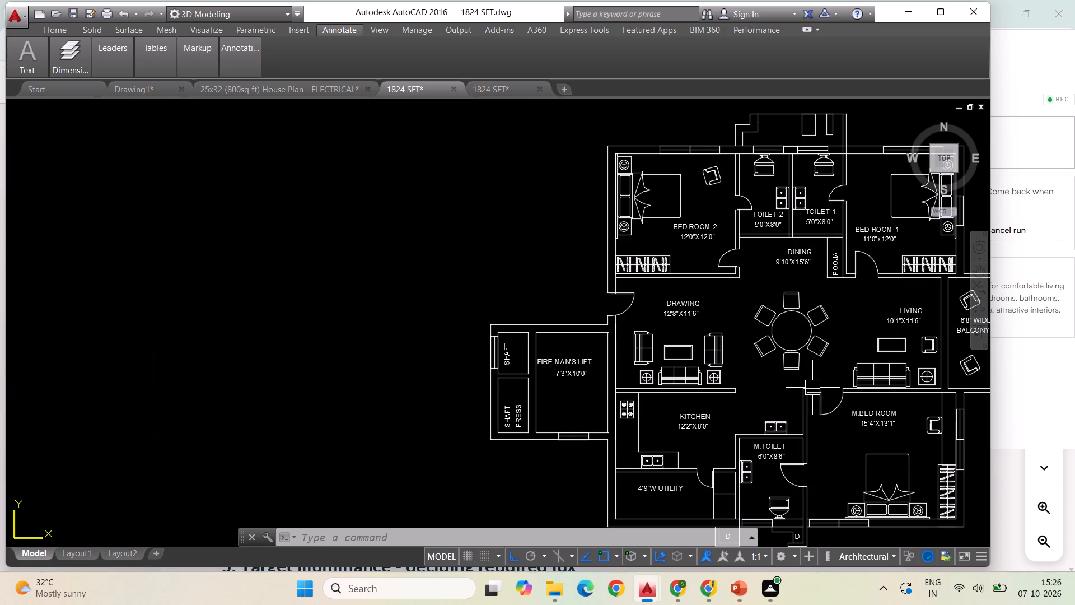
scroll(736, 384, down, 1)
scroll(607, 362, down, 1)
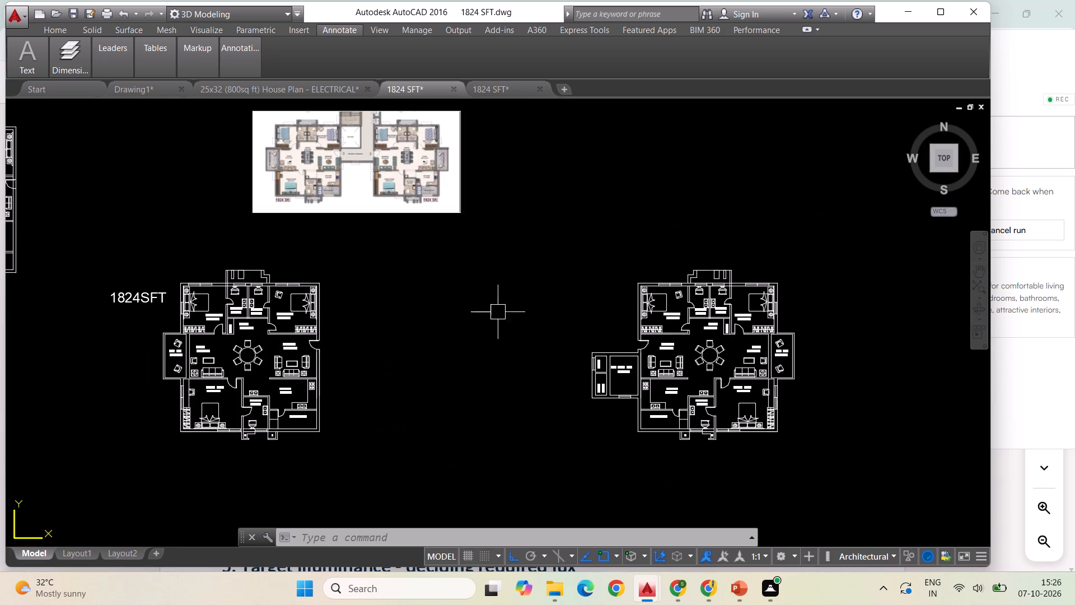
scroll(632, 390, up, 2)
click(628, 436)
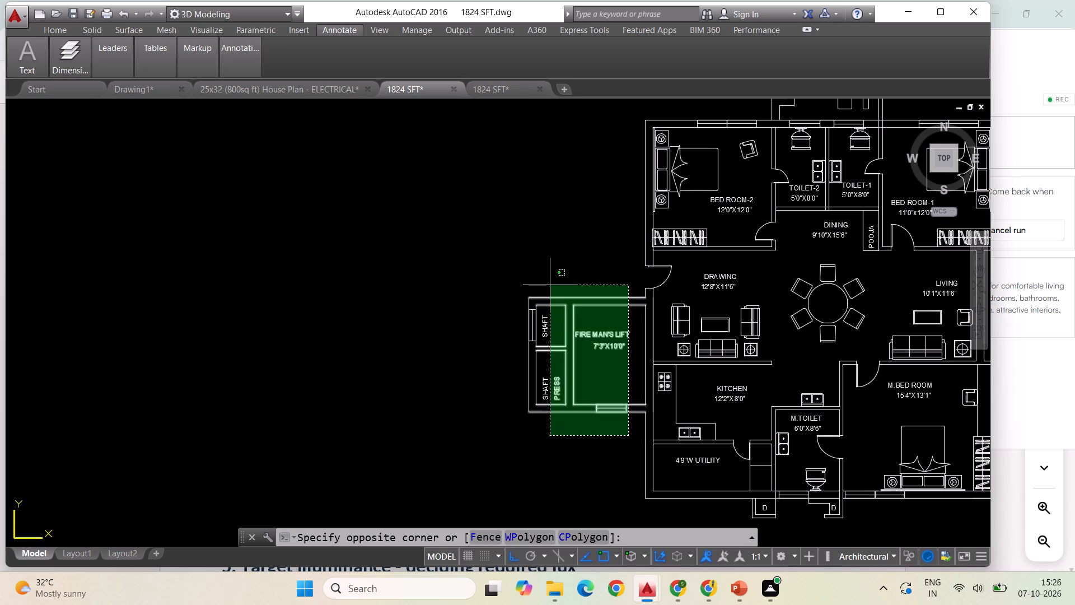
click(532, 275)
key(Delete)
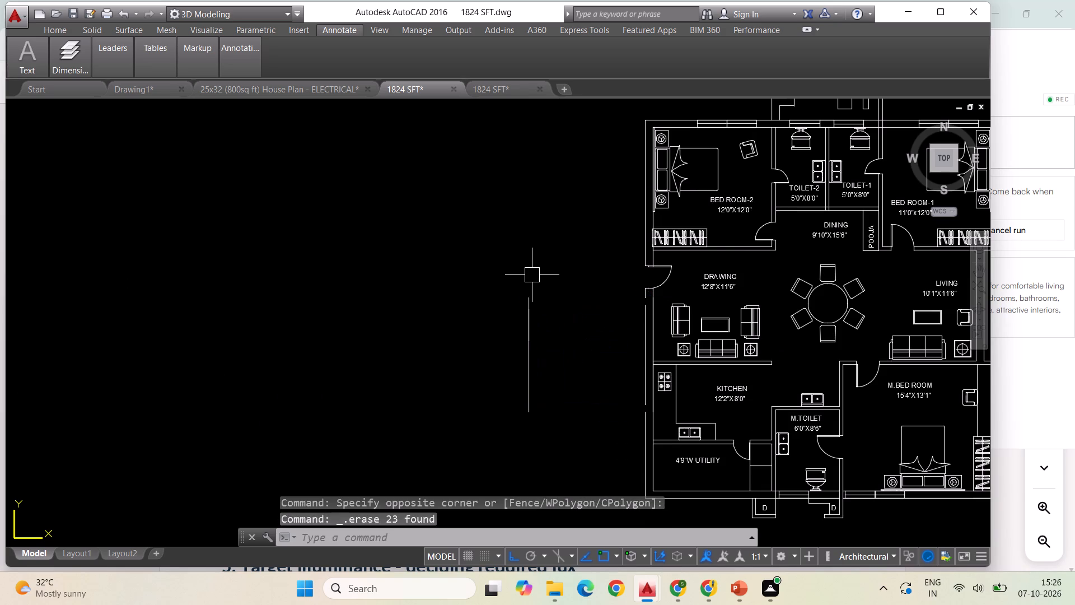
click(514, 329)
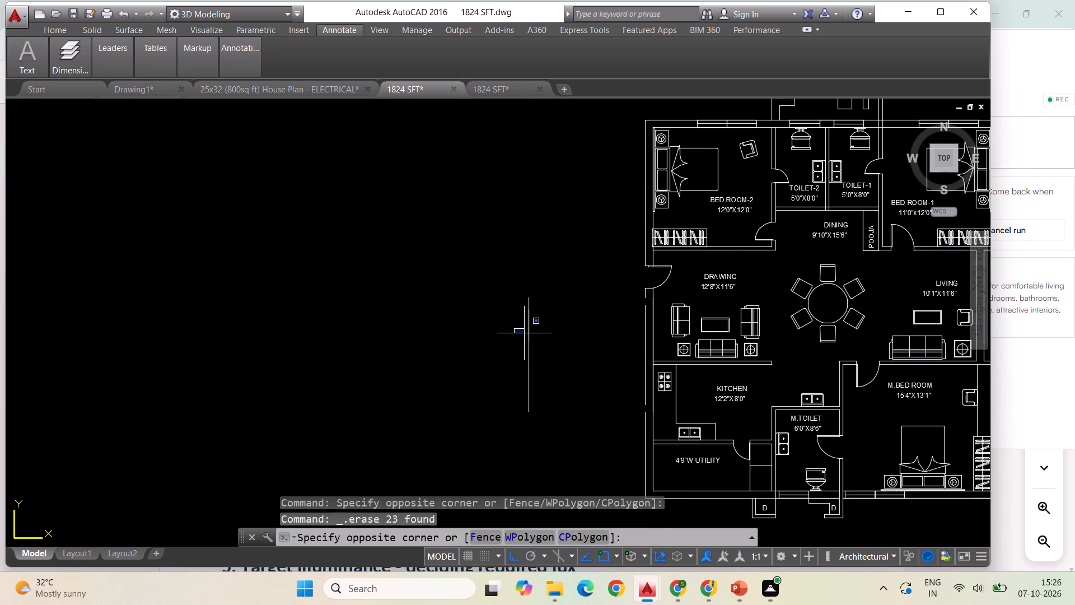
click(528, 334)
click(529, 337)
key(Delete)
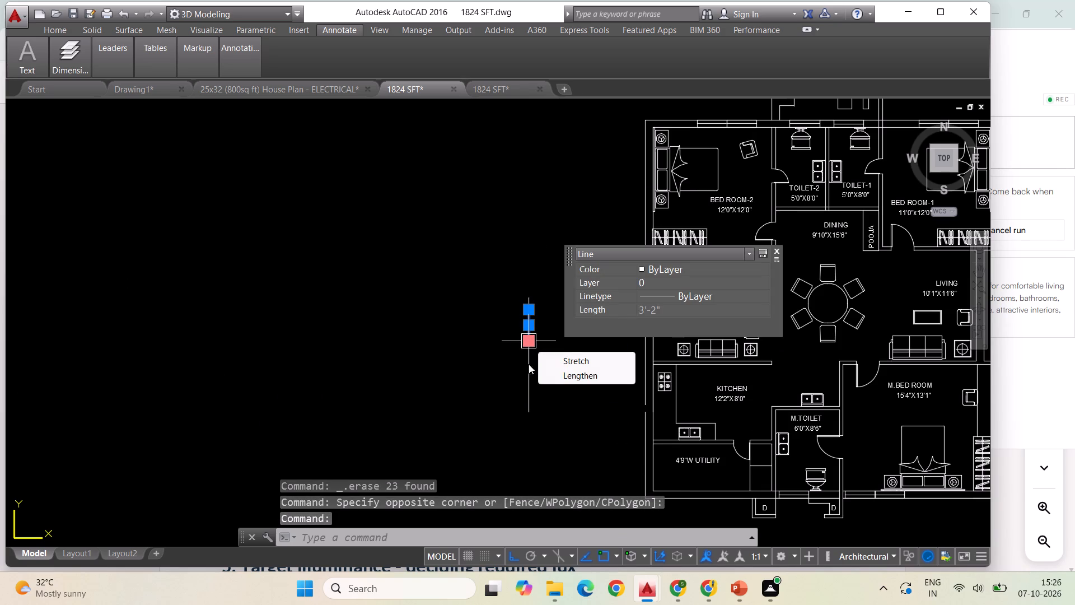
key(Delete)
click(526, 375)
key(Delete)
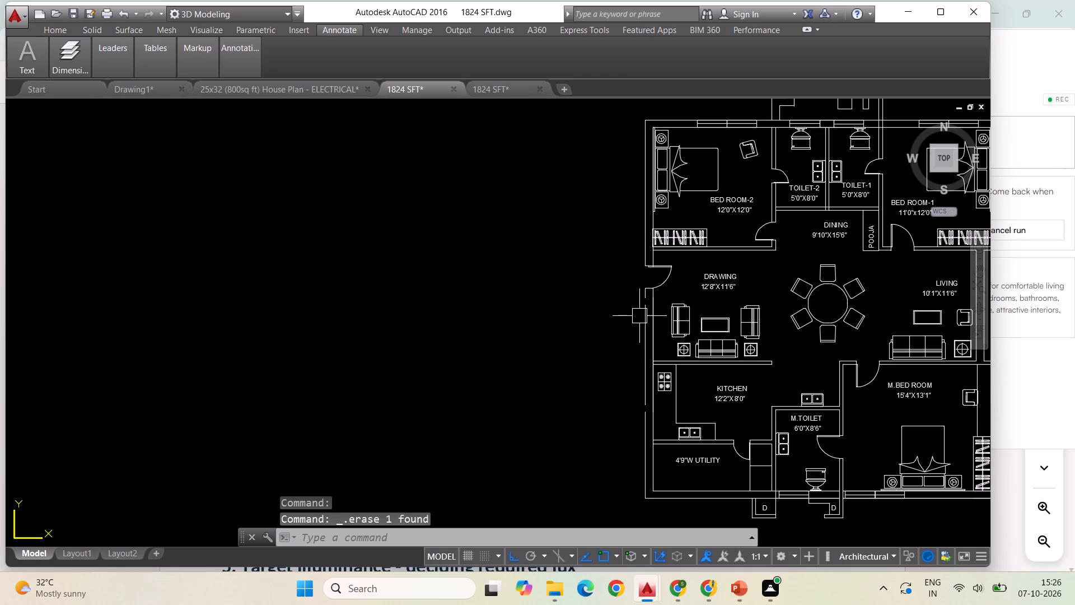
Extend the mirrored plan's outer wall line beside the Drawing room and Kitchen across the gaps where the lift block joined it.
key(Escape)
key(Escape)
text(EX)
key(space)
key(space)
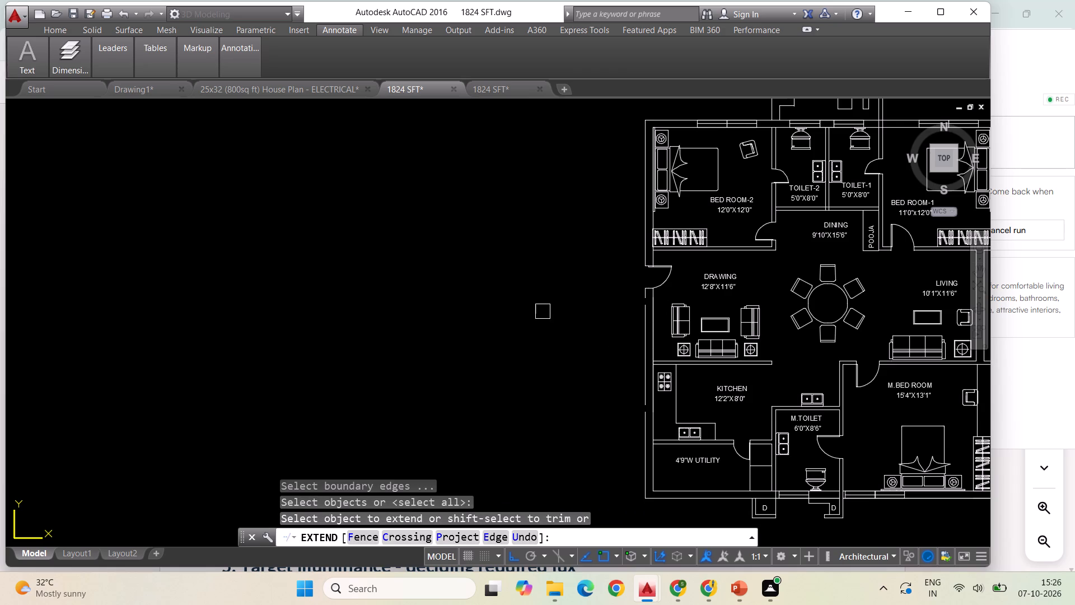
click(641, 318)
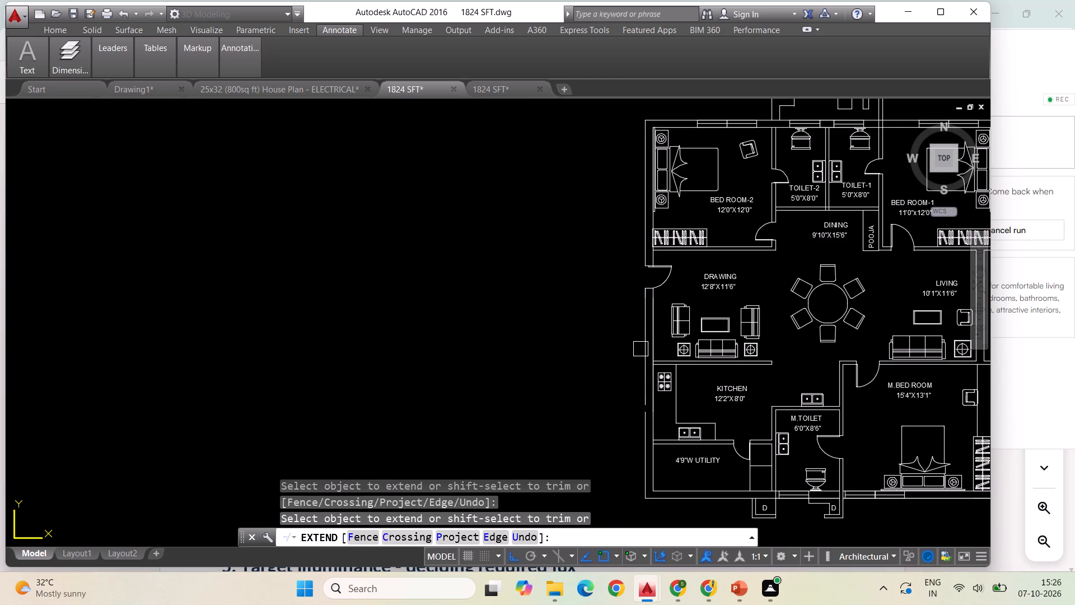
click(644, 428)
key(Escape)
Move the whole mirrored plan horizontally about 64 feet toward the original 1824SFT plan, leaving a corridor-width space between them.
scroll(560, 358, down, 3)
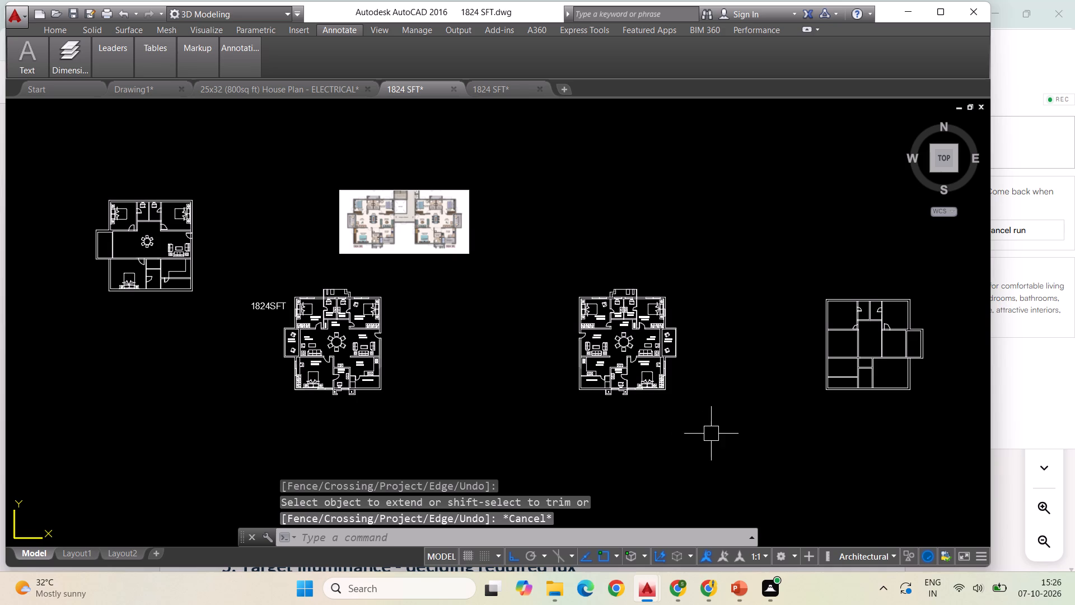
click(727, 429)
click(551, 248)
right_click(551, 248)
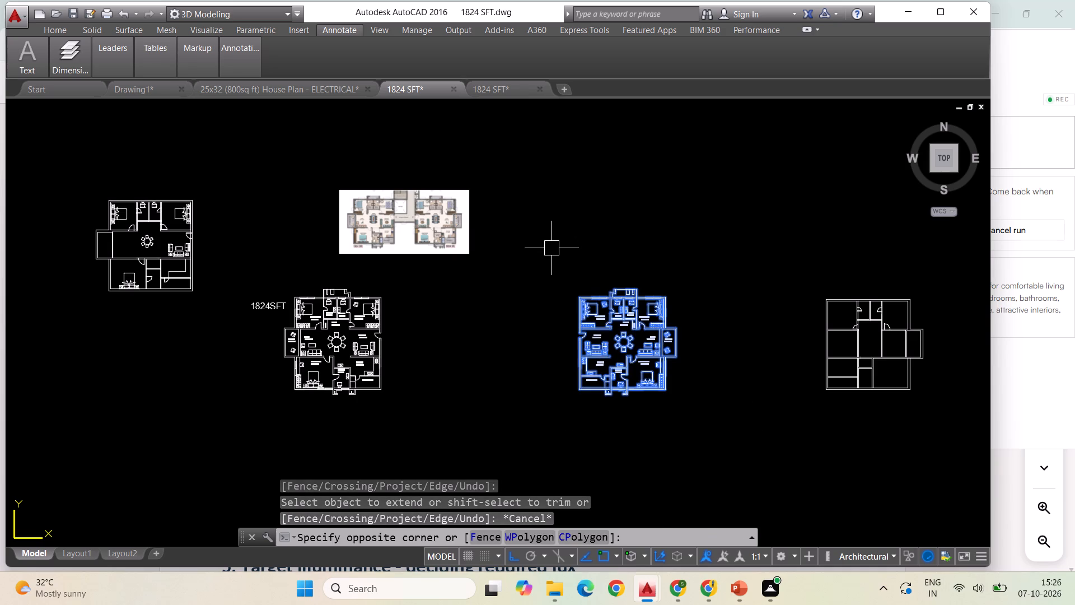
click(587, 361)
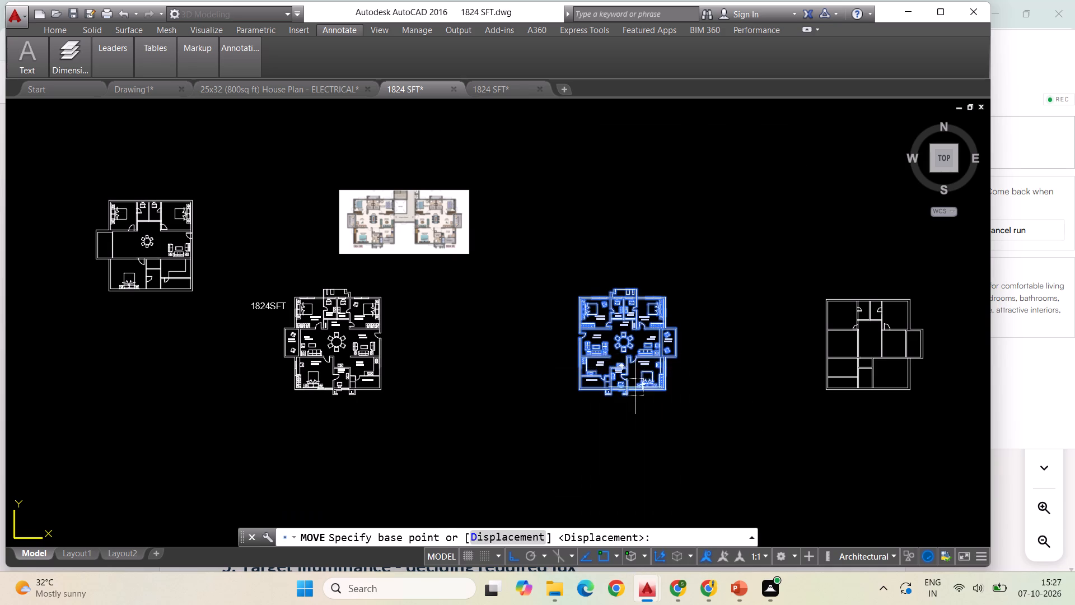
click(633, 390)
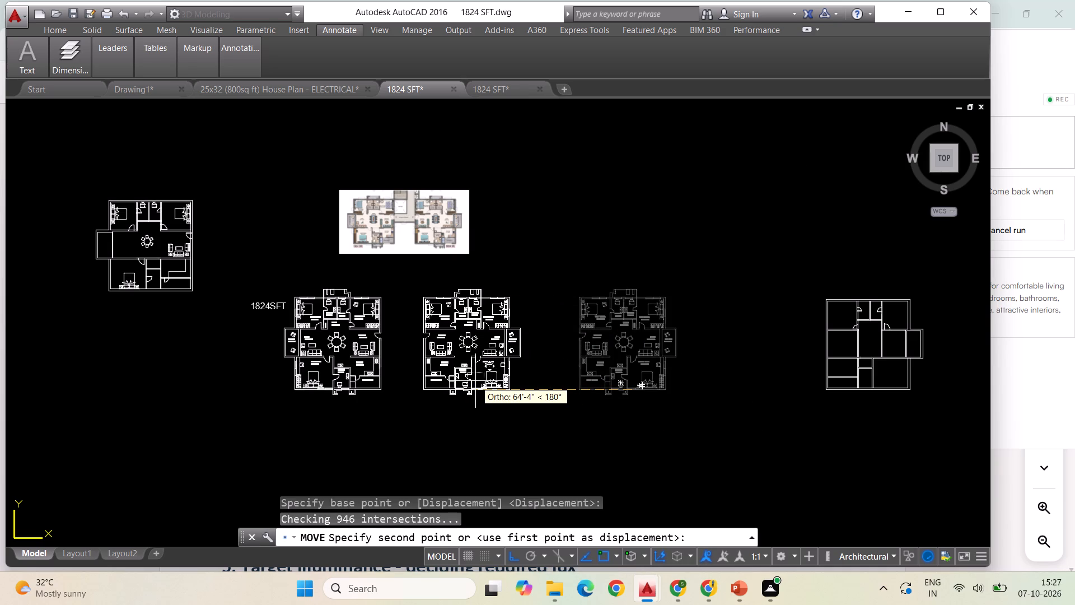
click(479, 378)
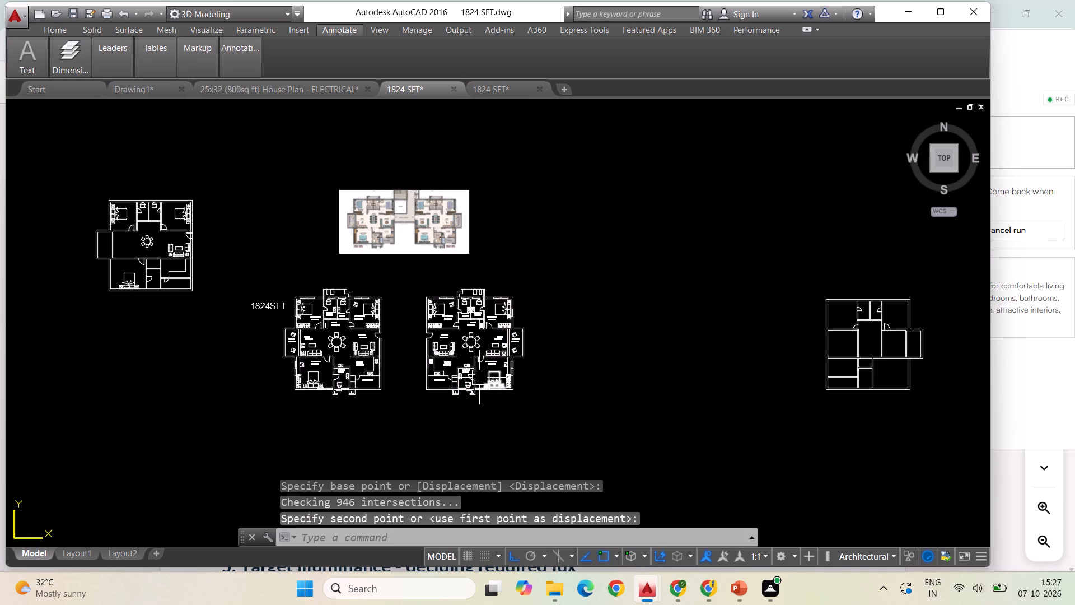
key(Escape)
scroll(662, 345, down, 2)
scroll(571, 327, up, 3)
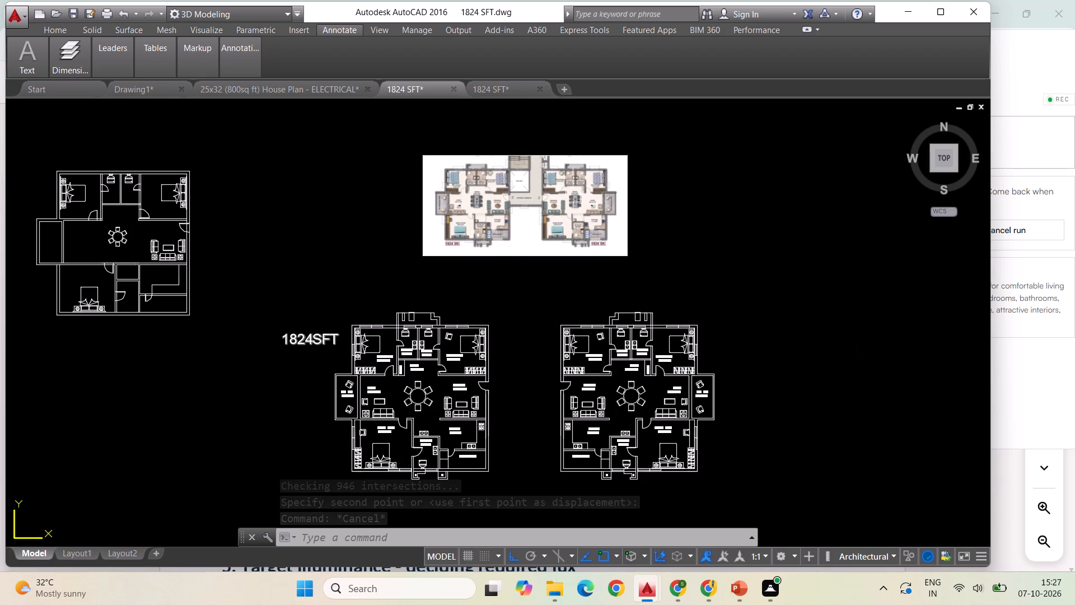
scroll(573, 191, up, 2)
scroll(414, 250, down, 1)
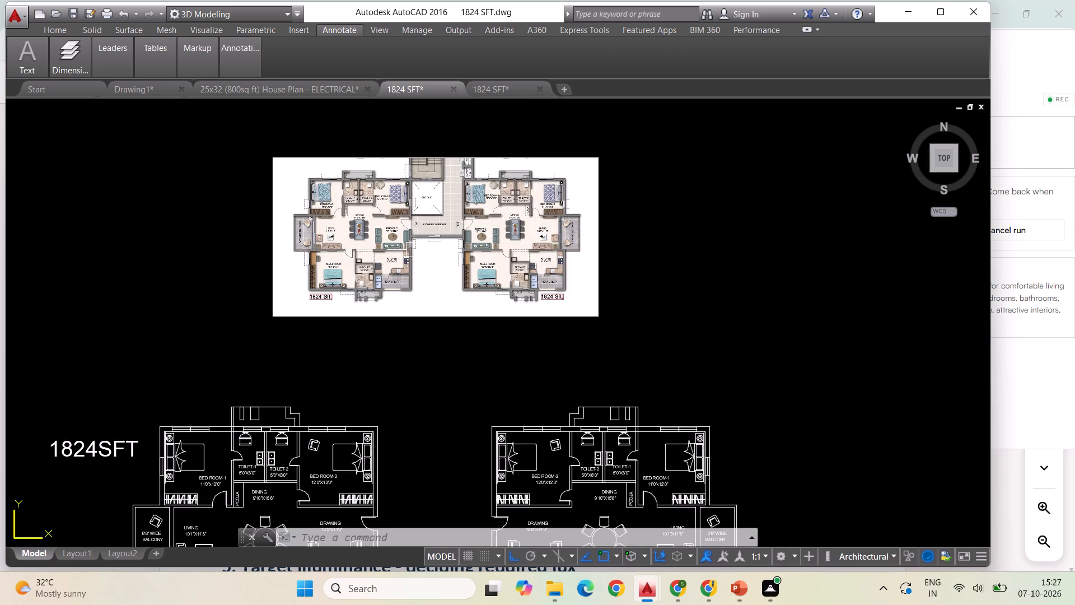
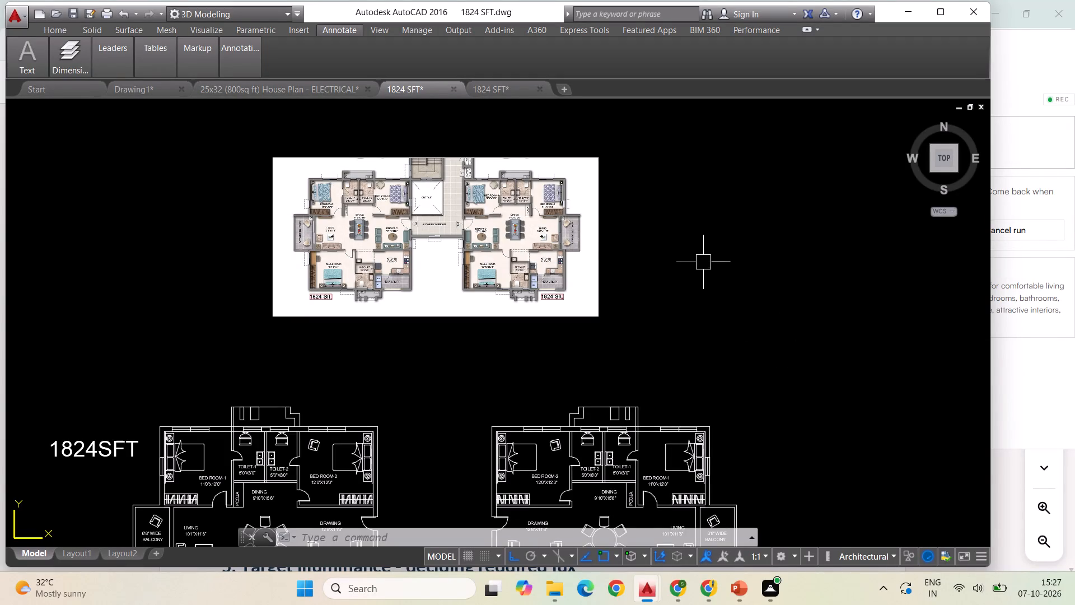
Compare the layout and spacing of the two 1824SFT plans with the reference image above them.
scroll(700, 257, down, 1)
scroll(558, 276, down, 1)
scroll(610, 398, up, 1)
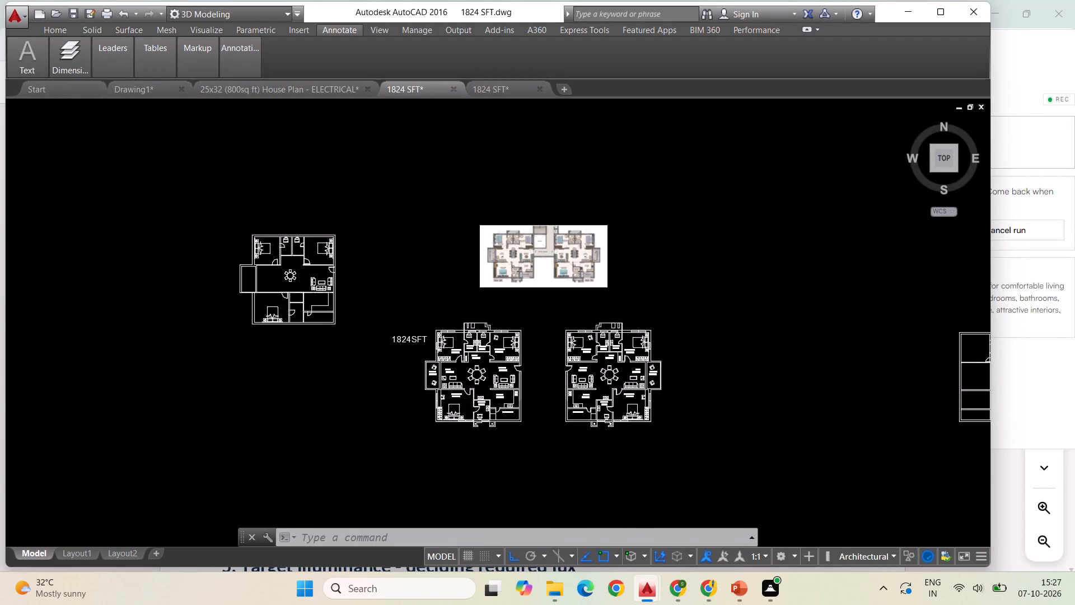
scroll(610, 398, up, 1)
scroll(582, 403, down, 1)
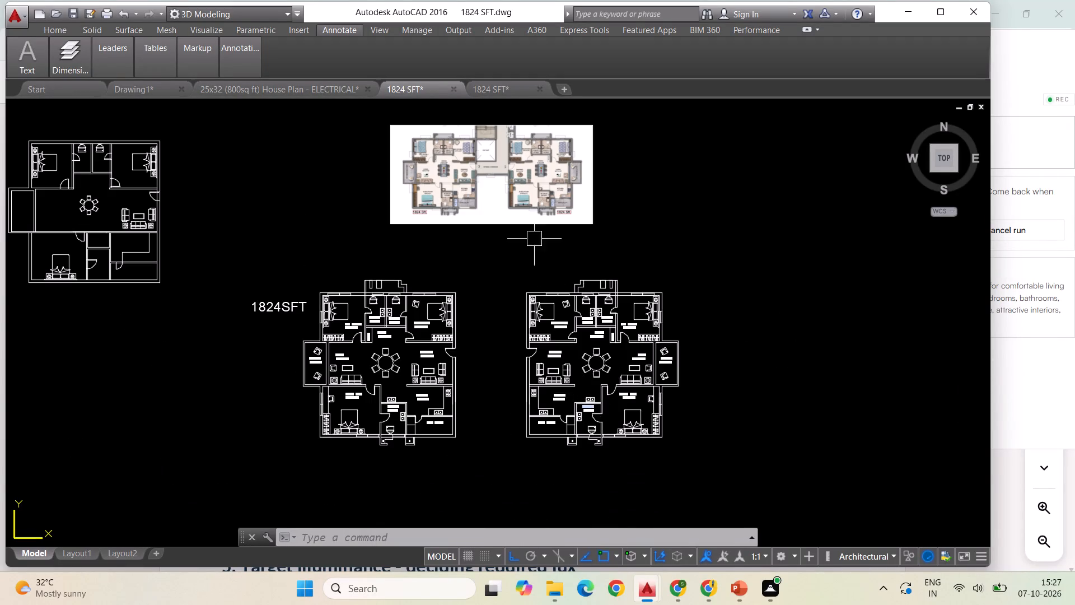
scroll(508, 105, up, 1)
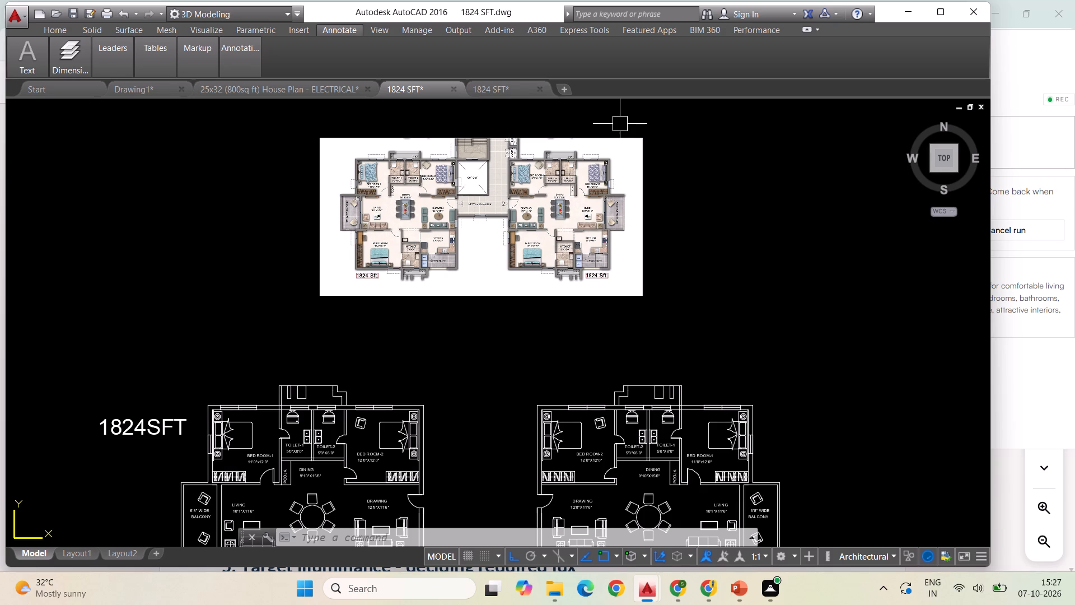
scroll(621, 122, down, 1)
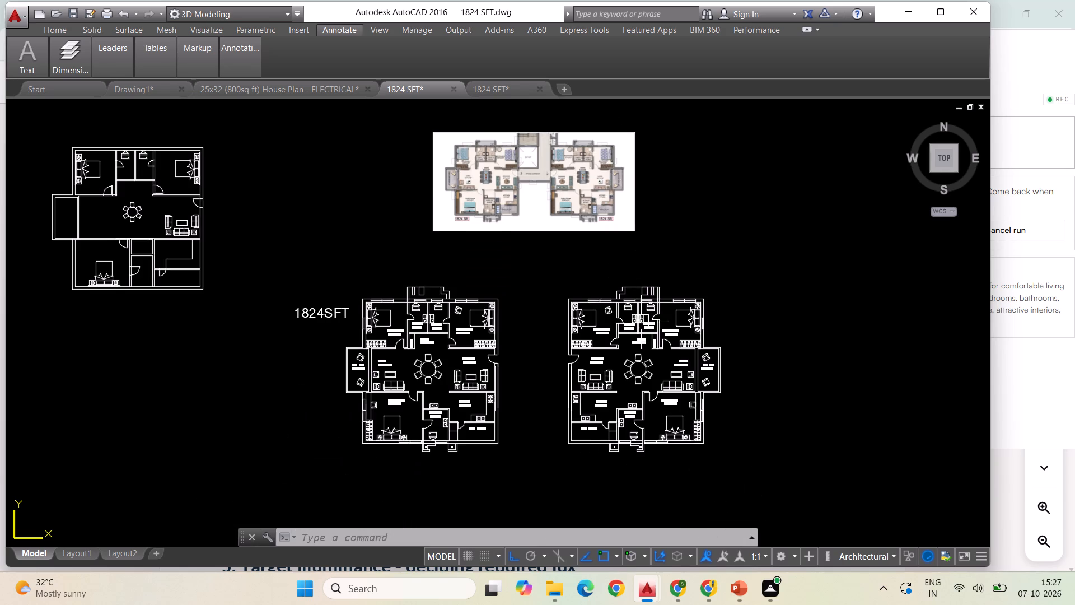
scroll(637, 404, up, 2)
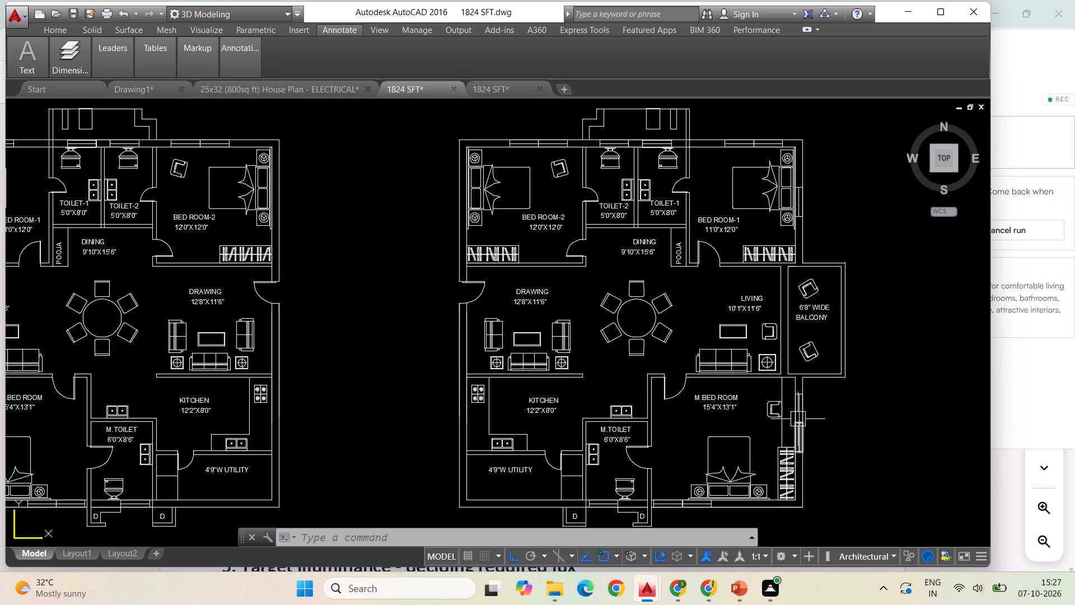
Extend both wall lines between the Drawing room and Kitchen across the kitchen opening and M.Bed Room doorway in the mirrored plan.
key(Escape)
key(Escape)
key(e)
key(x)
key(space)
key(space)
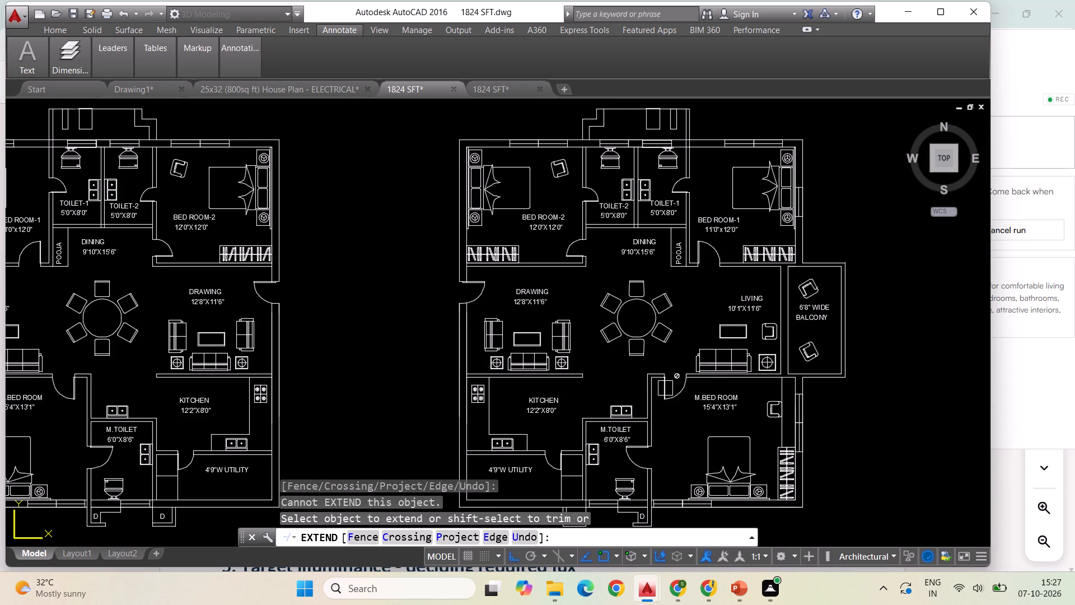
click(571, 380)
click(571, 383)
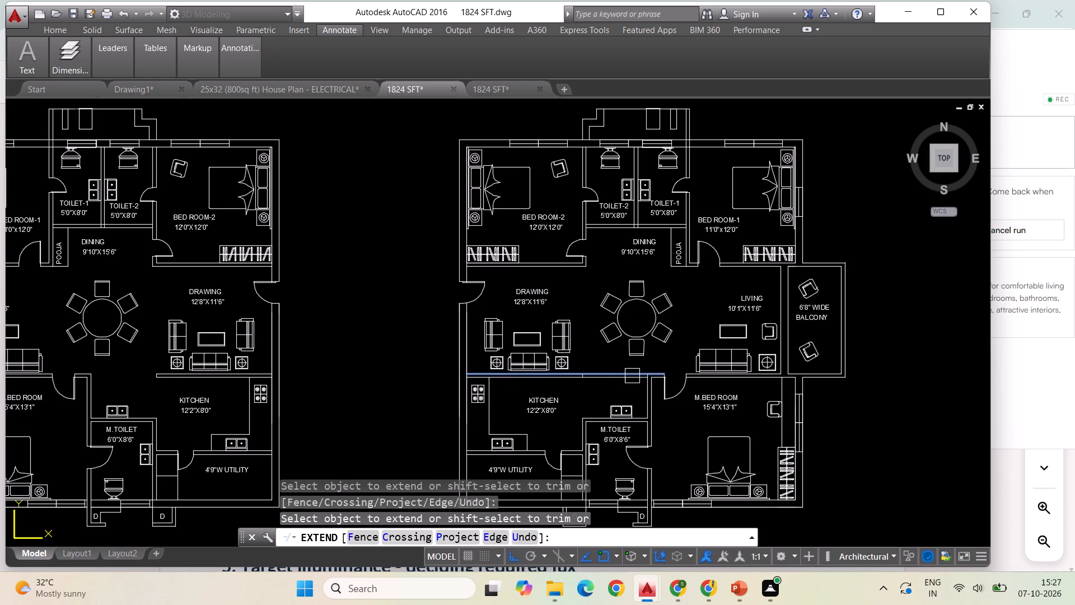
scroll(659, 373, up, 2)
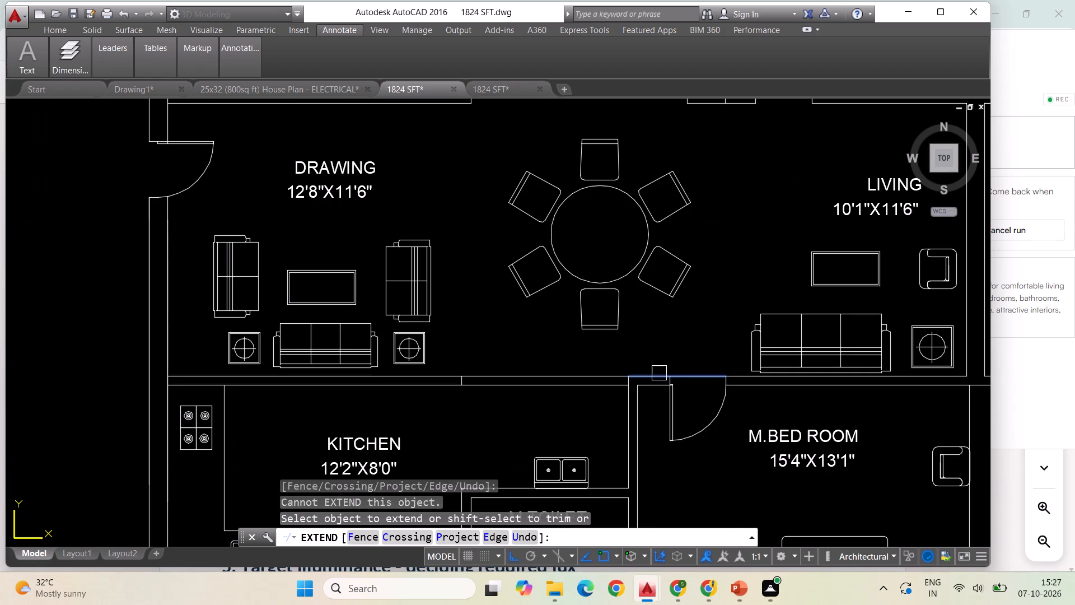
click(659, 373)
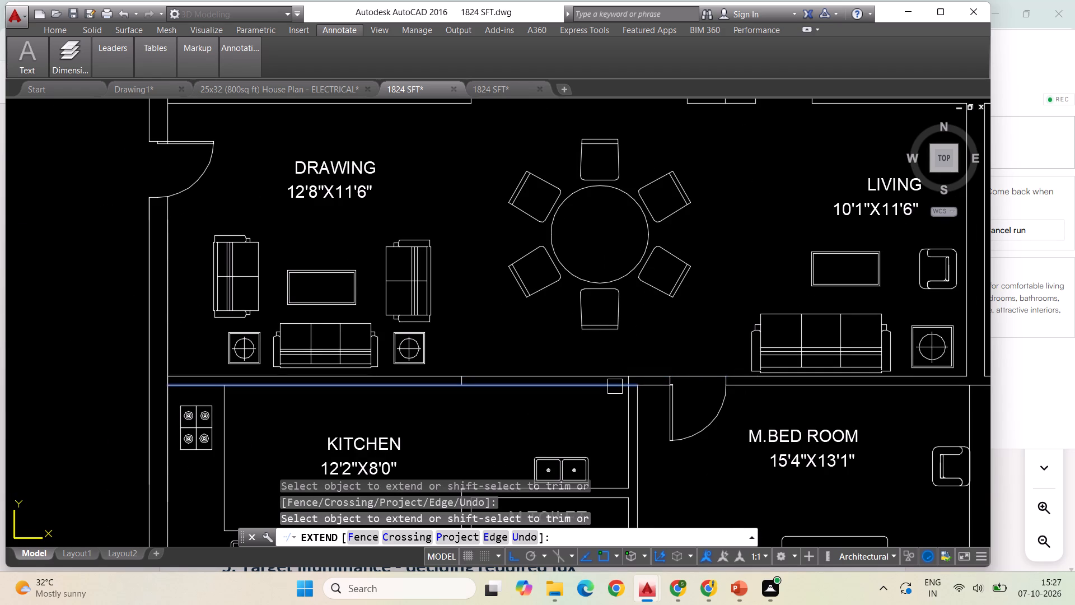
click(607, 387)
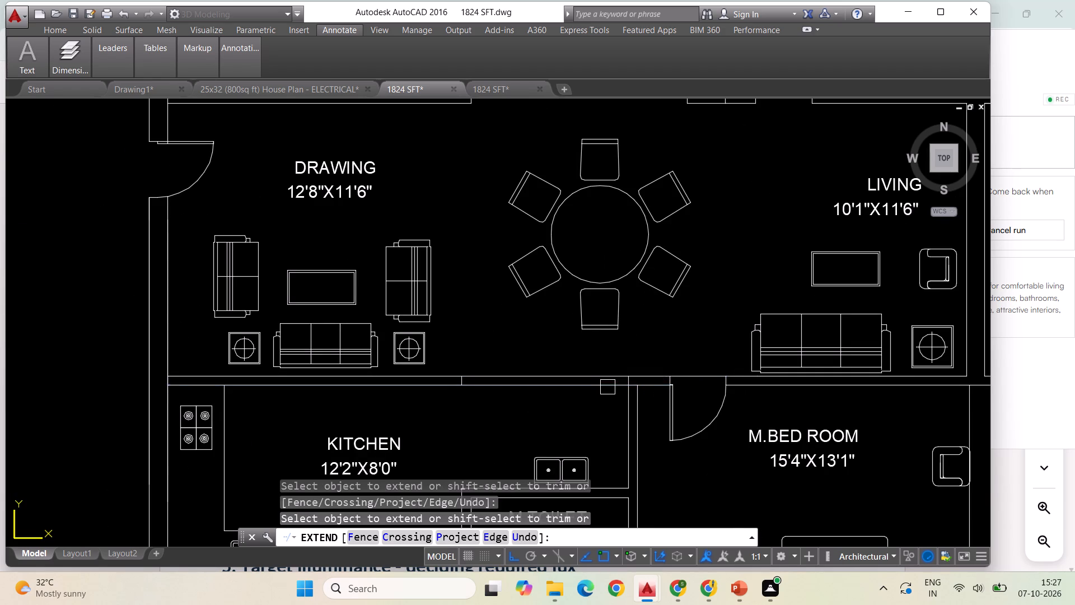
click(660, 387)
key(Escape)
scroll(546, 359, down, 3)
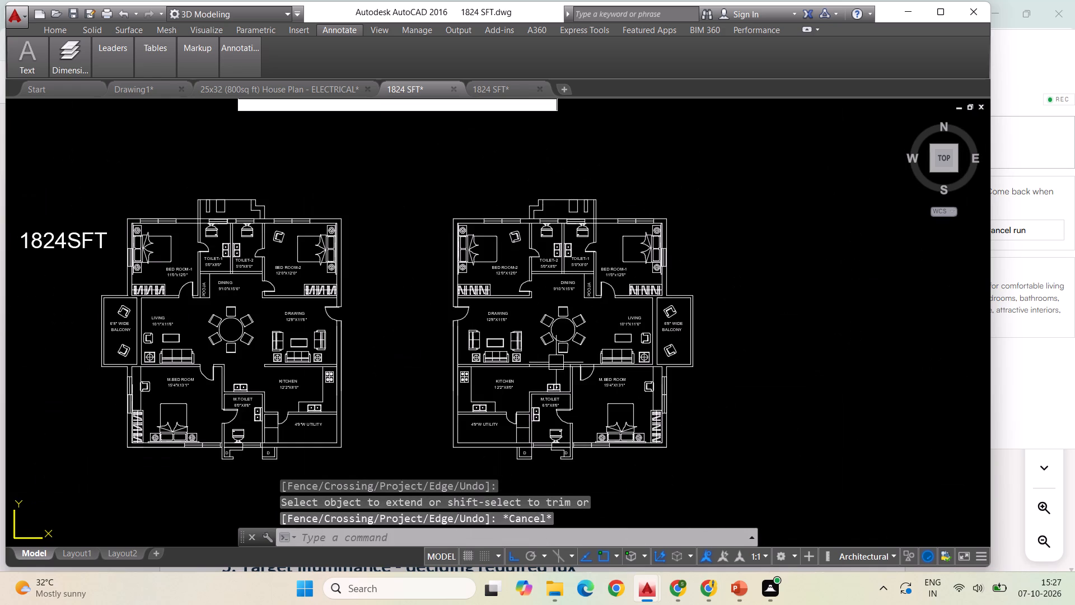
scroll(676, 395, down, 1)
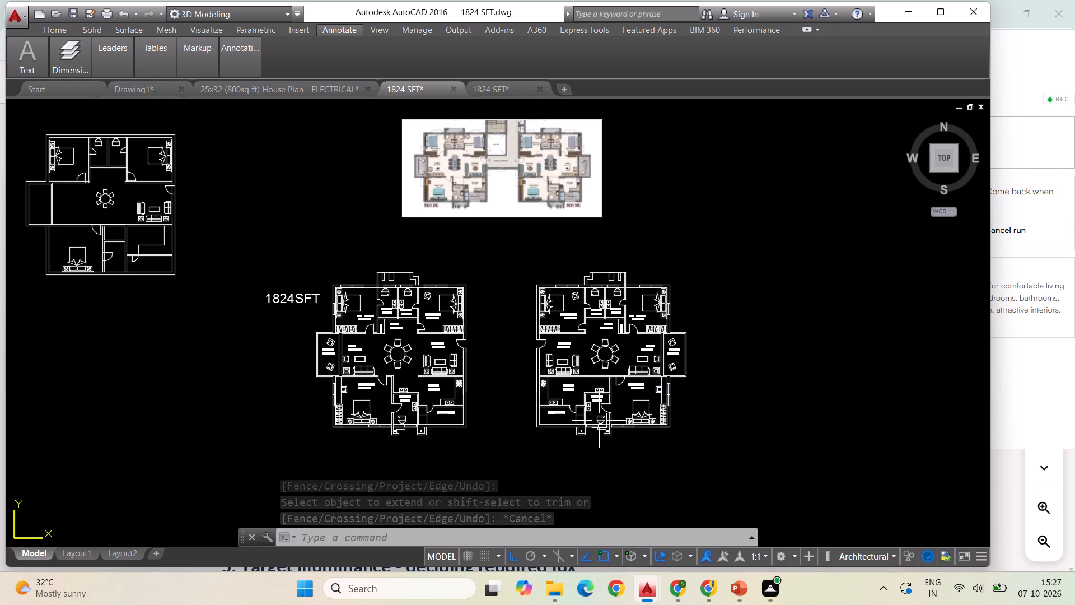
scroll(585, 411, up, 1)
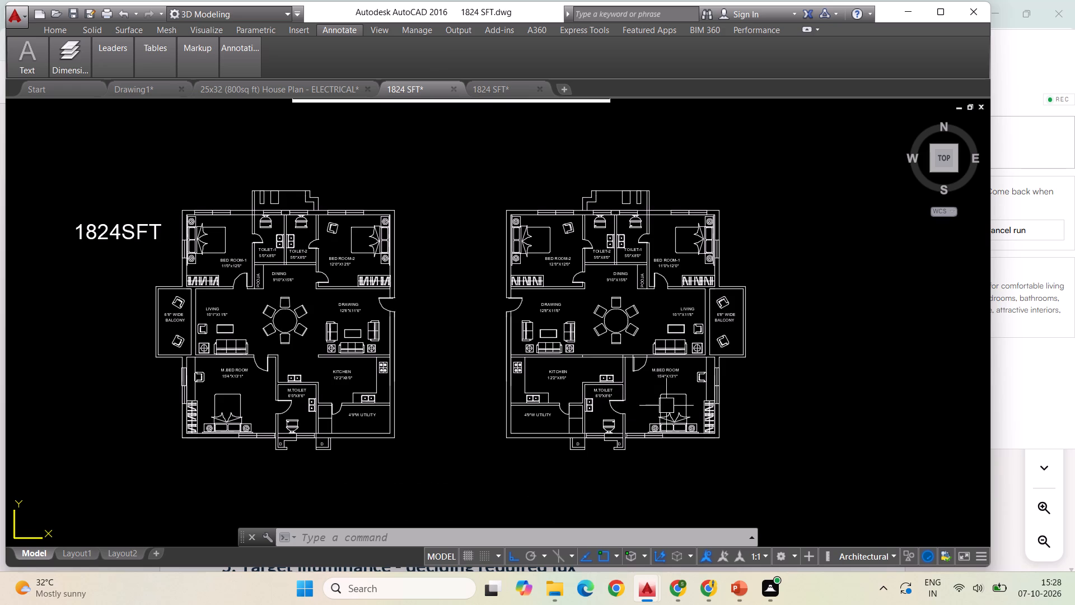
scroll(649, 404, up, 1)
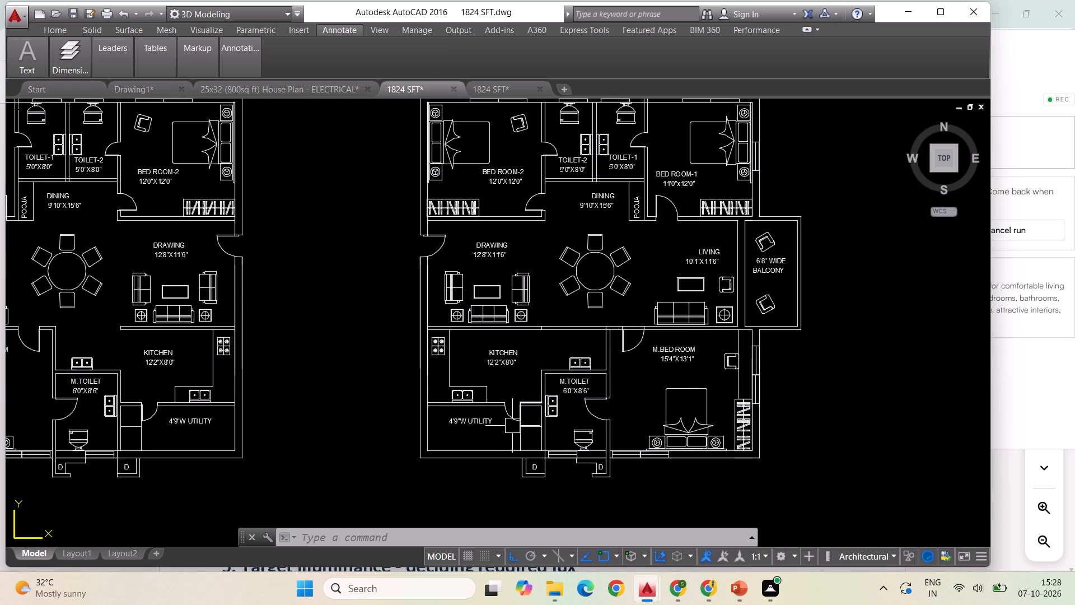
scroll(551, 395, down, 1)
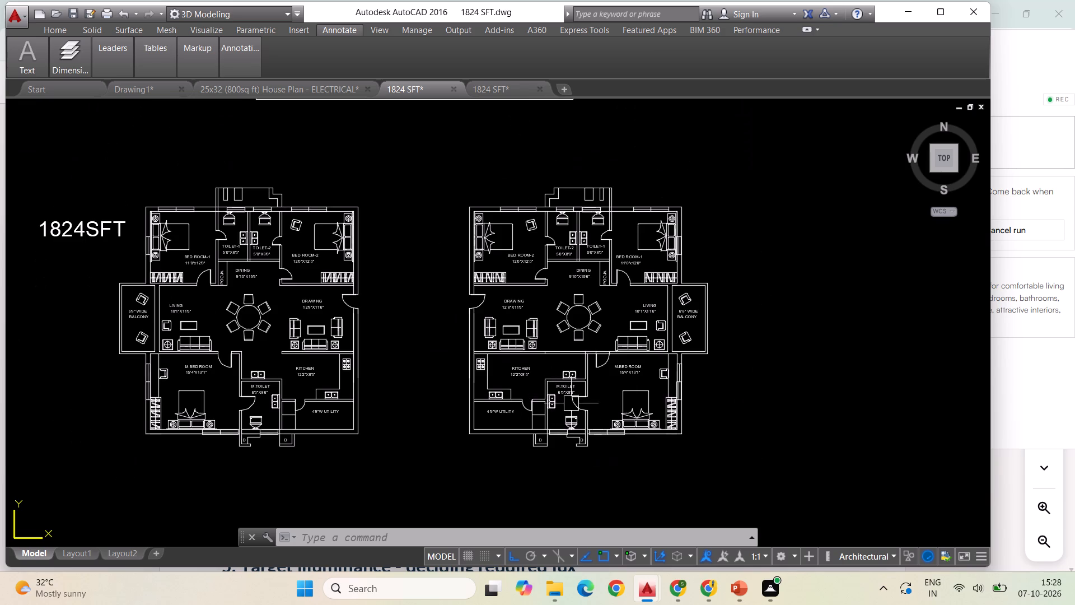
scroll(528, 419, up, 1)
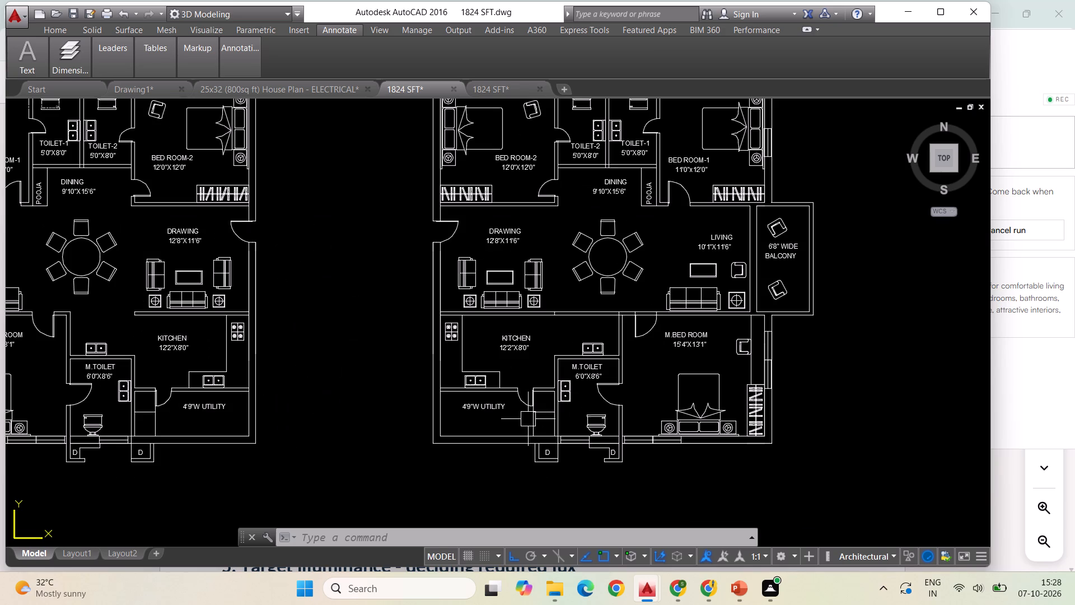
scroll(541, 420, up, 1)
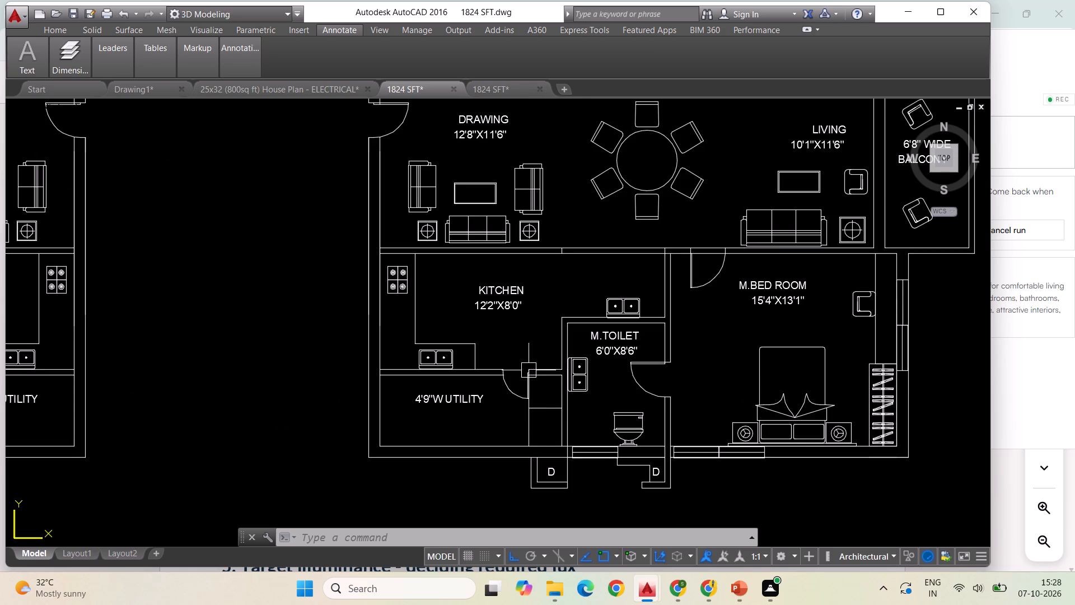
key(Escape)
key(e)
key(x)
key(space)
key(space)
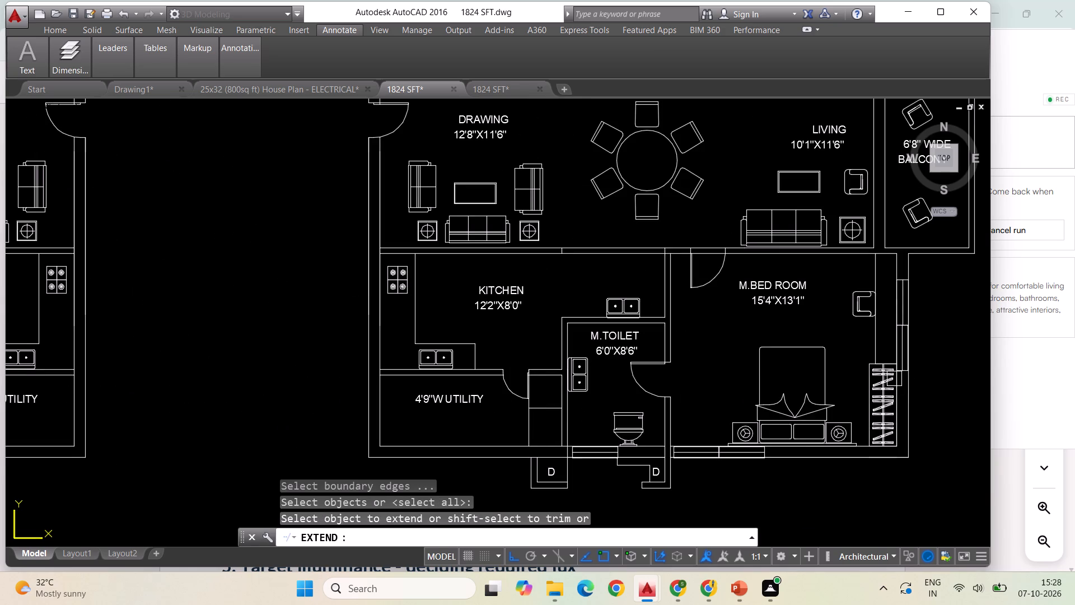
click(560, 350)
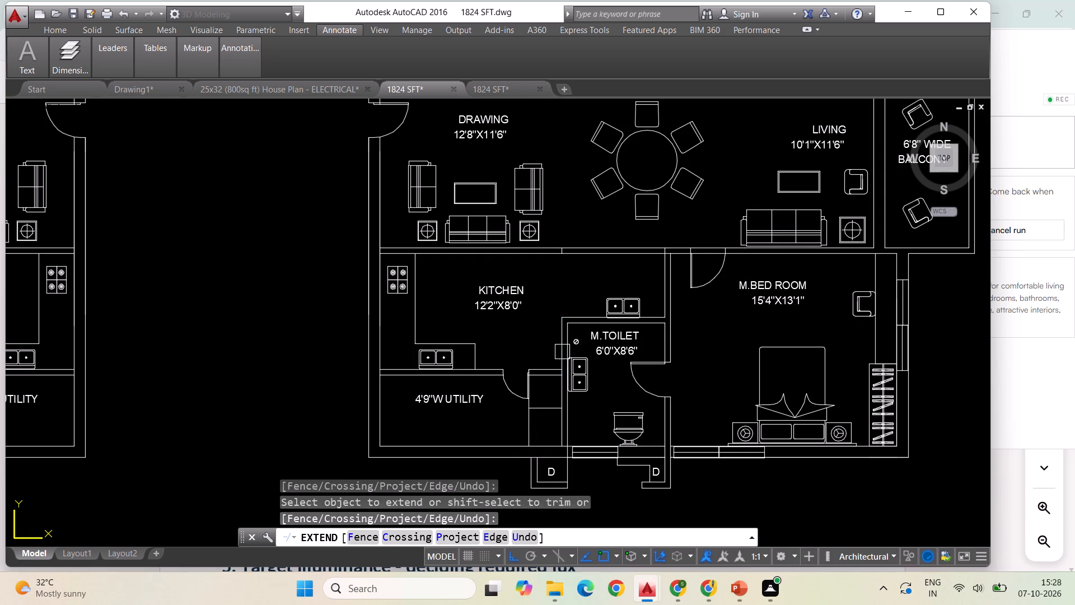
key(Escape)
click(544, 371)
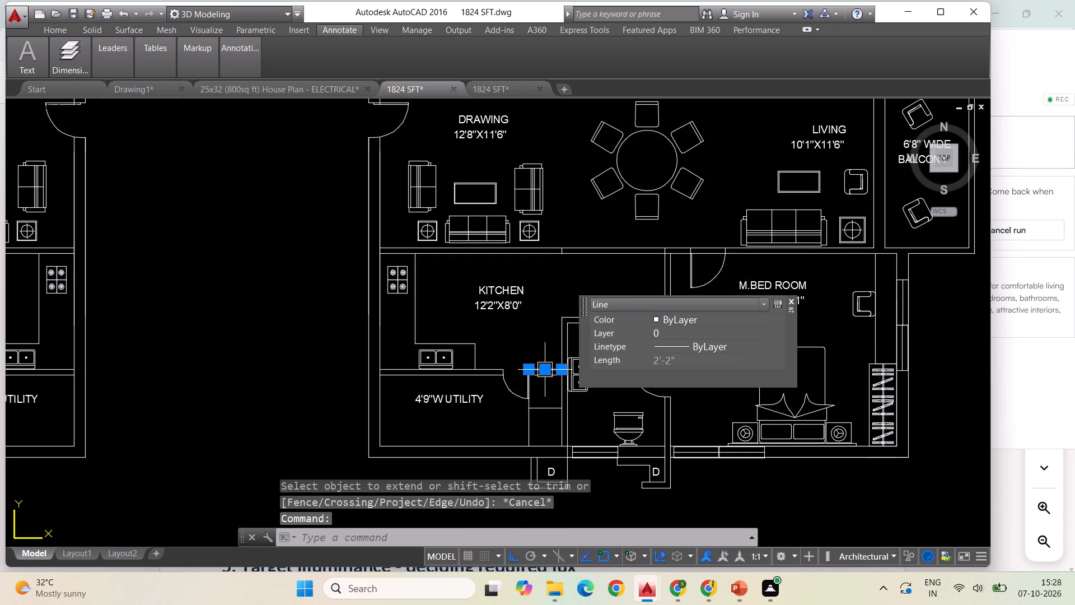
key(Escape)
Delete the Utility door, the Kitchen-Utility partition lines and the small shelf lines beside the M.Toilet in the mirrored plan.
click(515, 355)
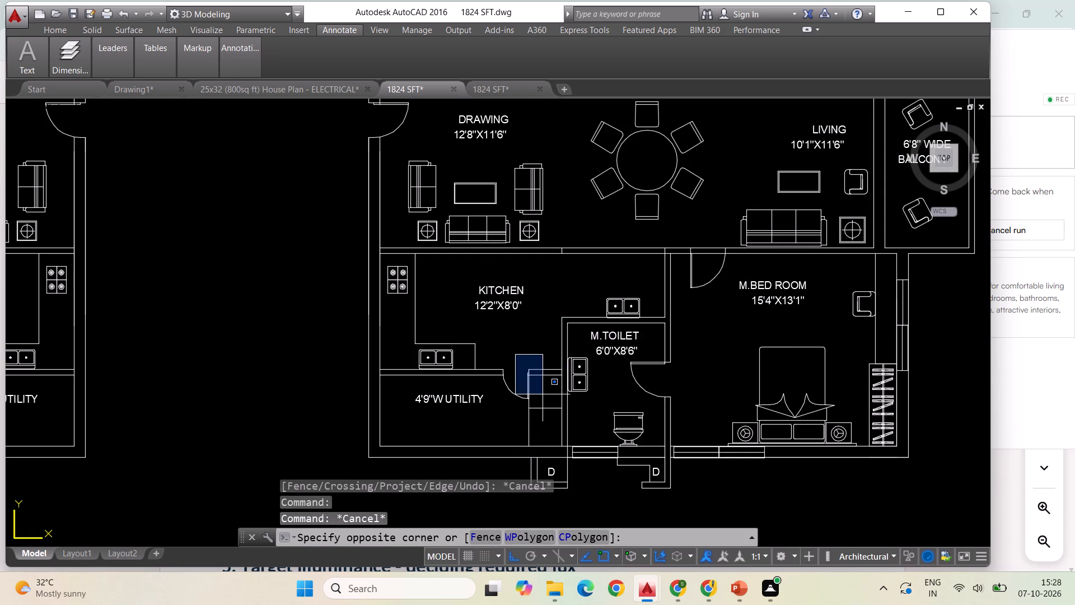
click(549, 418)
click(548, 422)
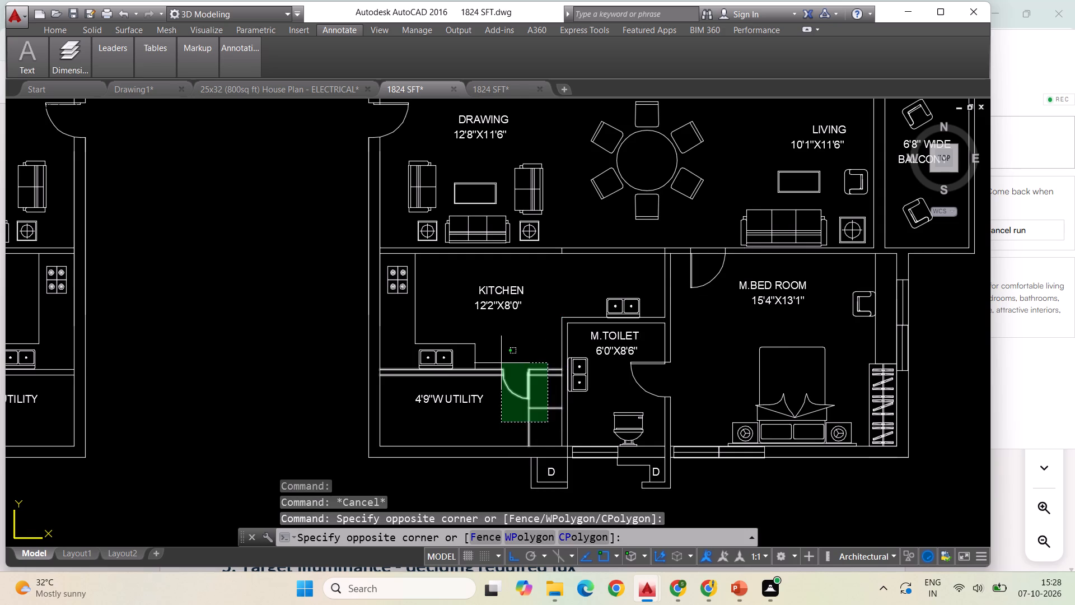
click(501, 363)
key(Delete)
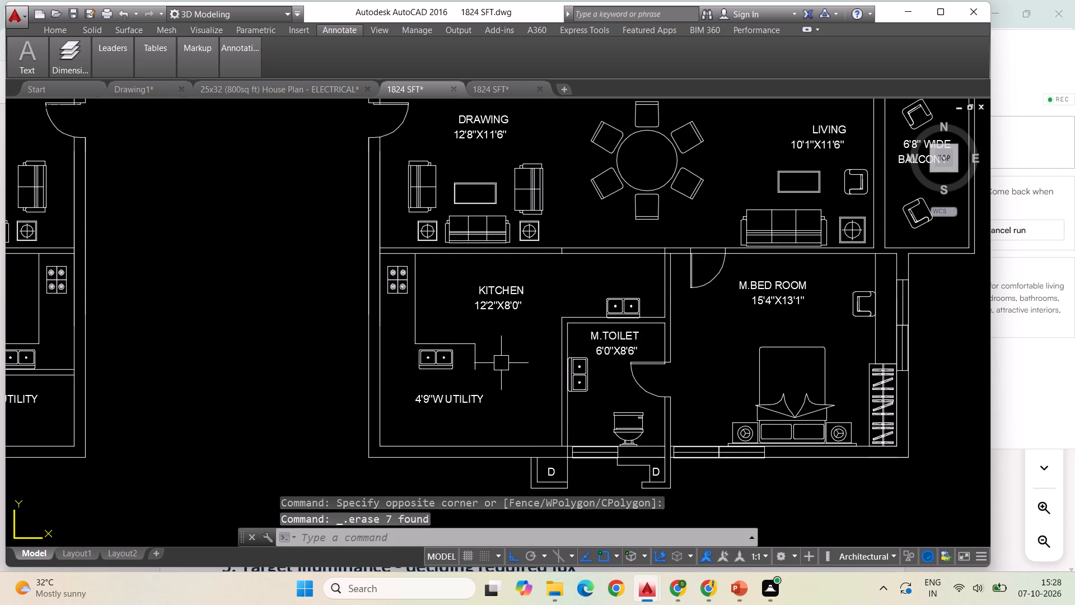
Delete the mirrored plan's kitchen counter lines, sink and stove, along with the Kitchen and Utility labels.
click(521, 392)
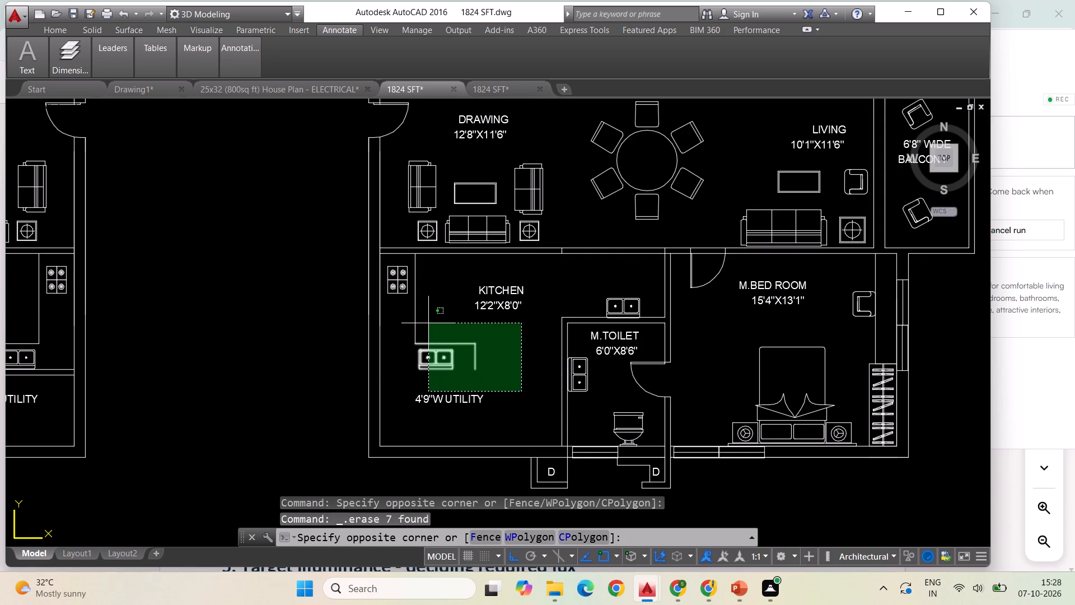
click(408, 315)
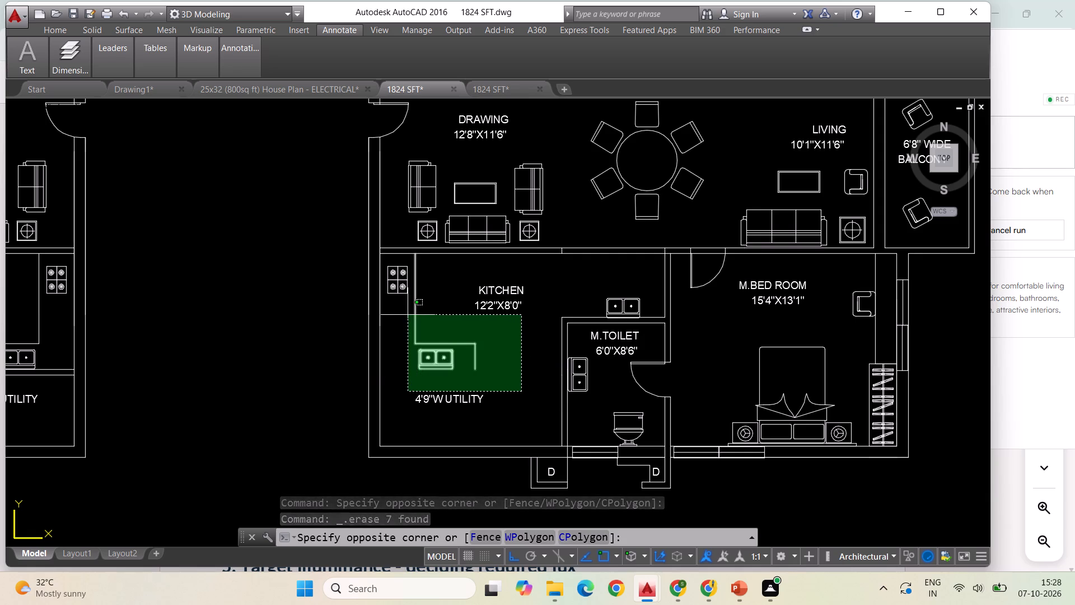
click(495, 406)
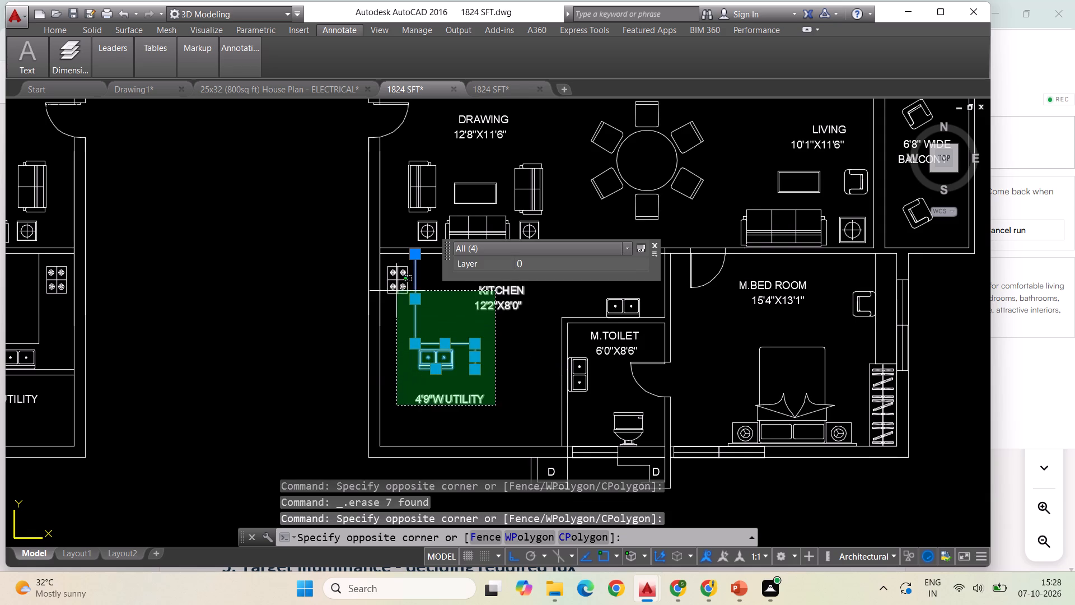
click(395, 282)
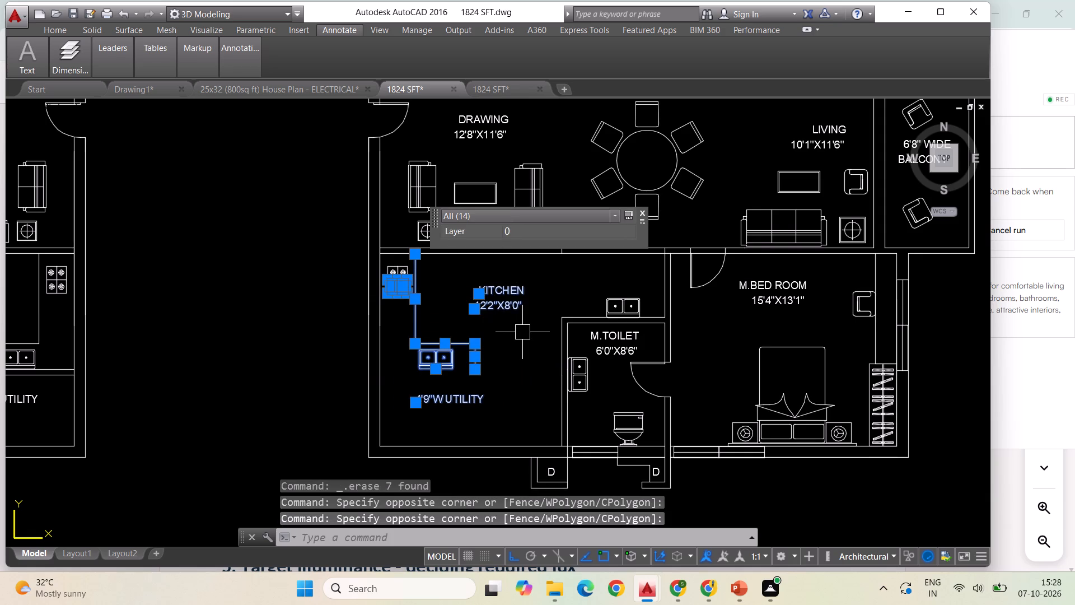
key(Delete)
click(459, 296)
click(392, 265)
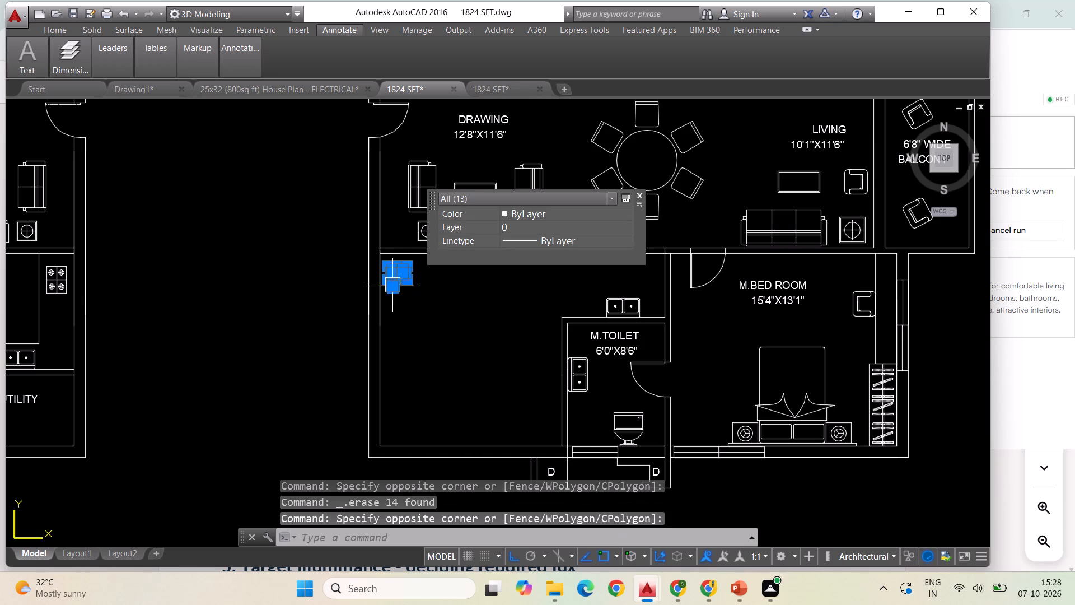
key(Delete)
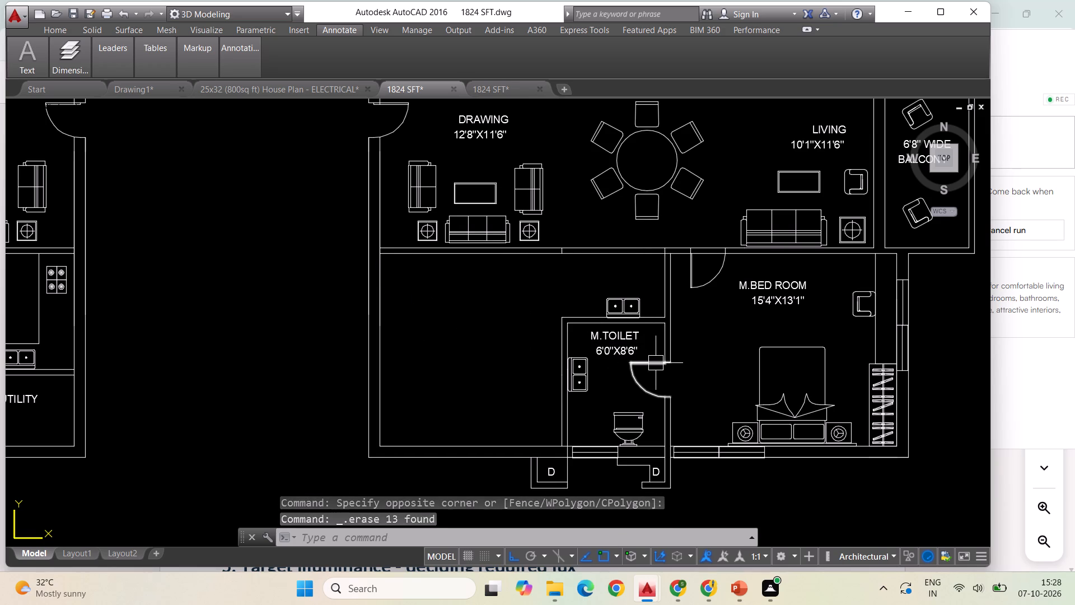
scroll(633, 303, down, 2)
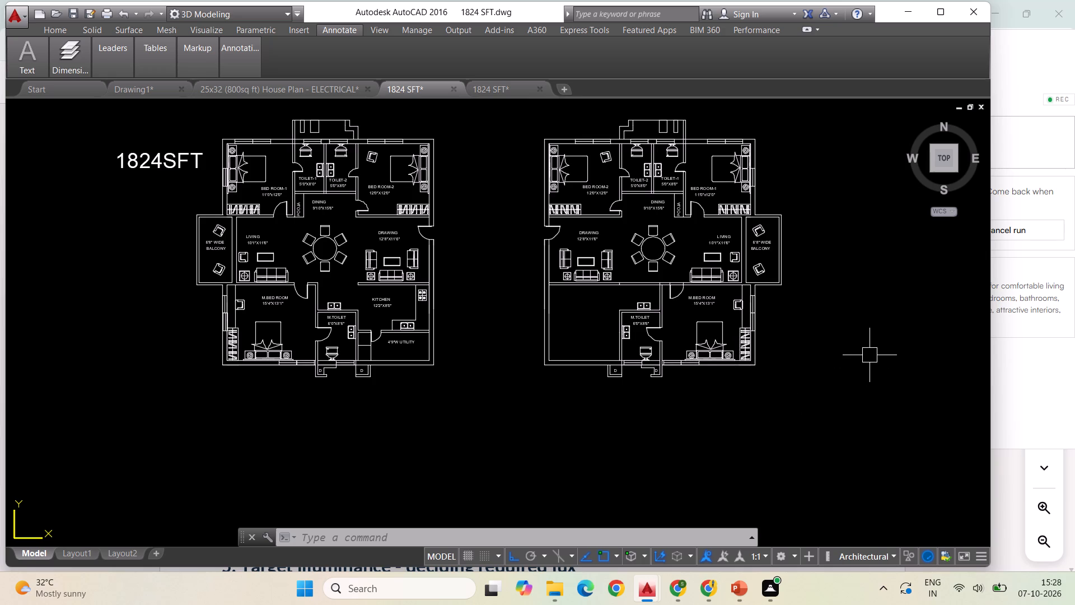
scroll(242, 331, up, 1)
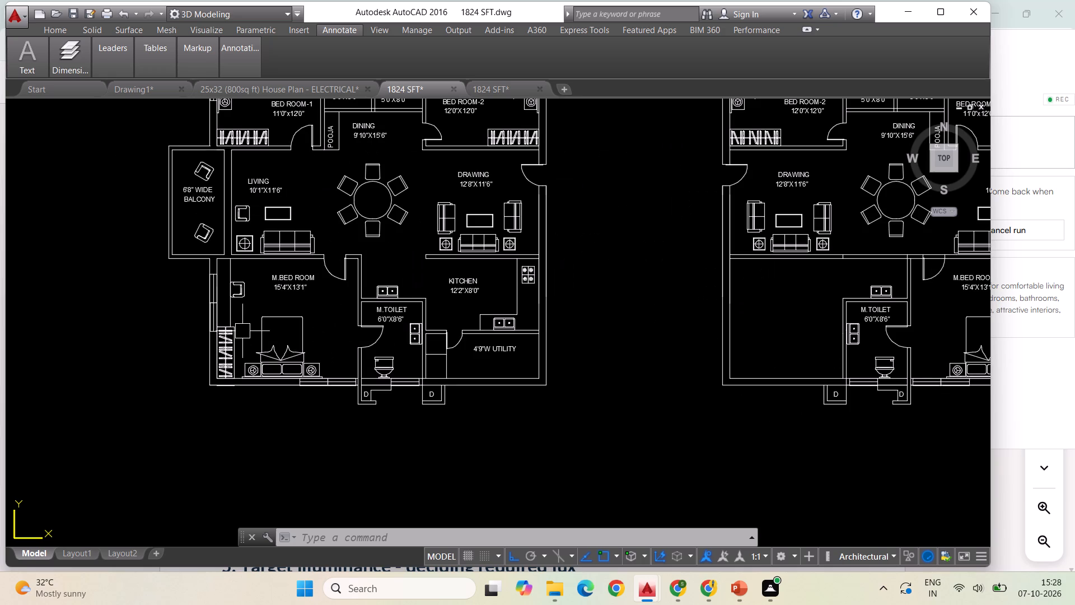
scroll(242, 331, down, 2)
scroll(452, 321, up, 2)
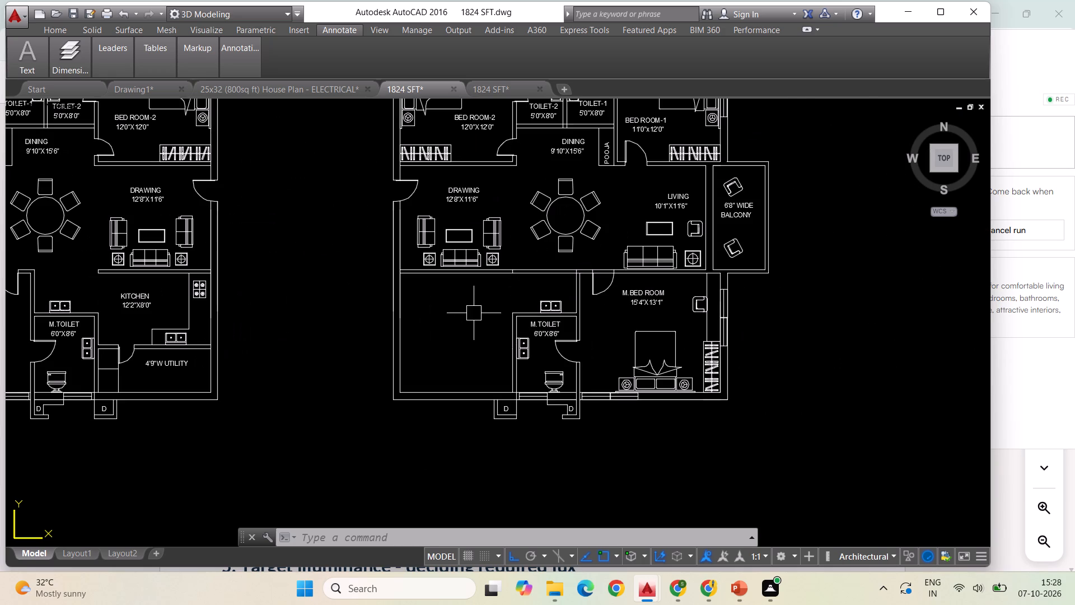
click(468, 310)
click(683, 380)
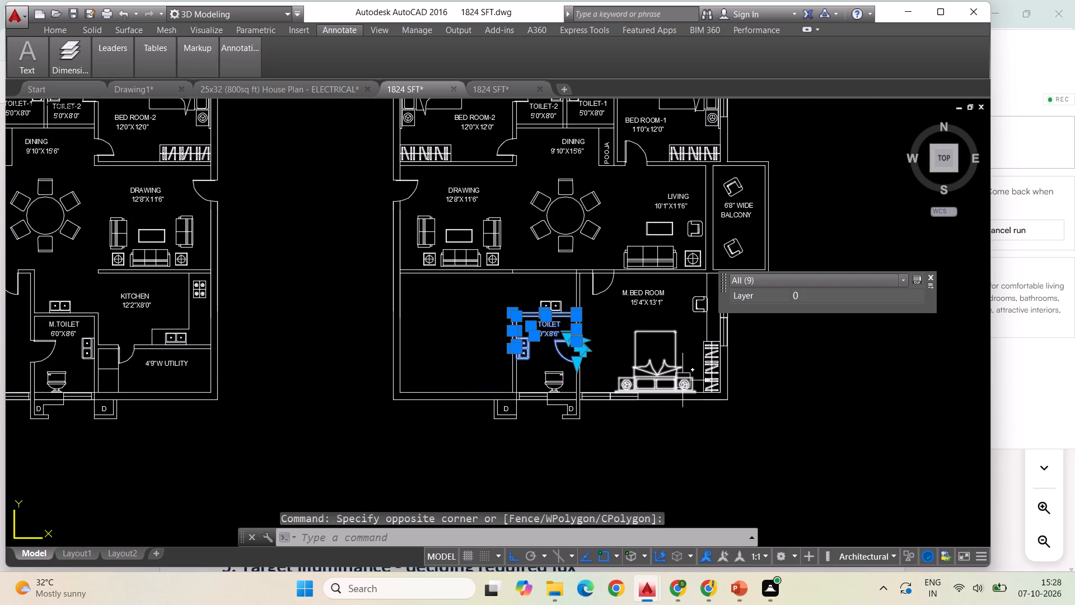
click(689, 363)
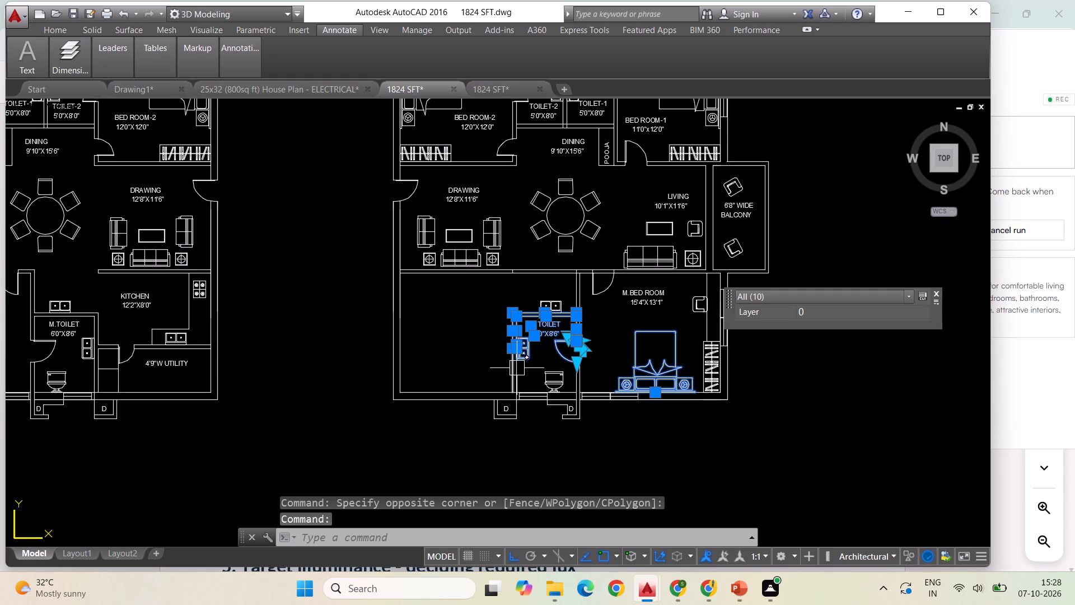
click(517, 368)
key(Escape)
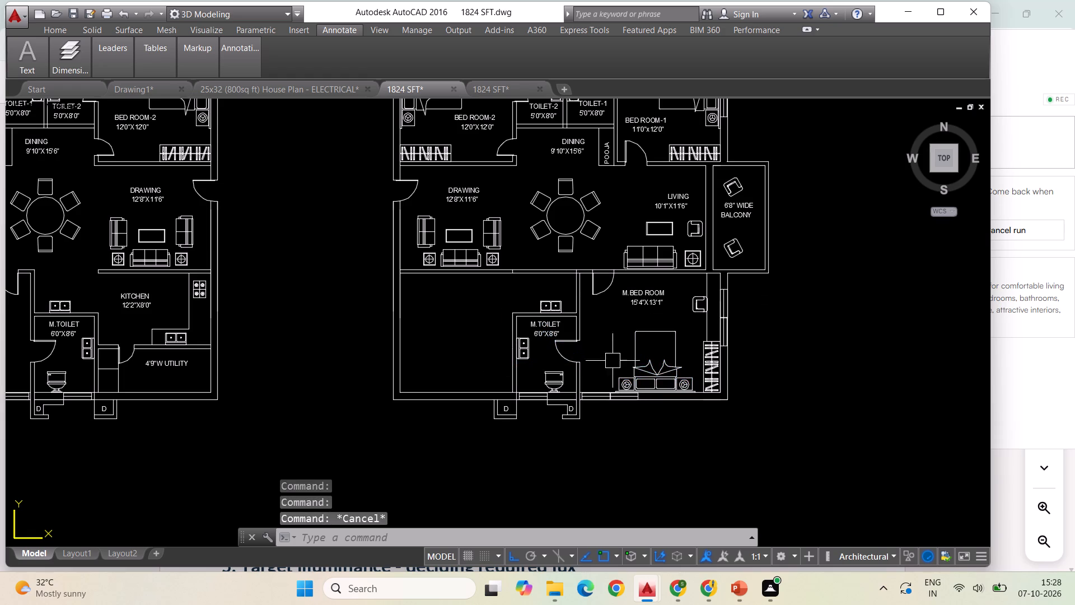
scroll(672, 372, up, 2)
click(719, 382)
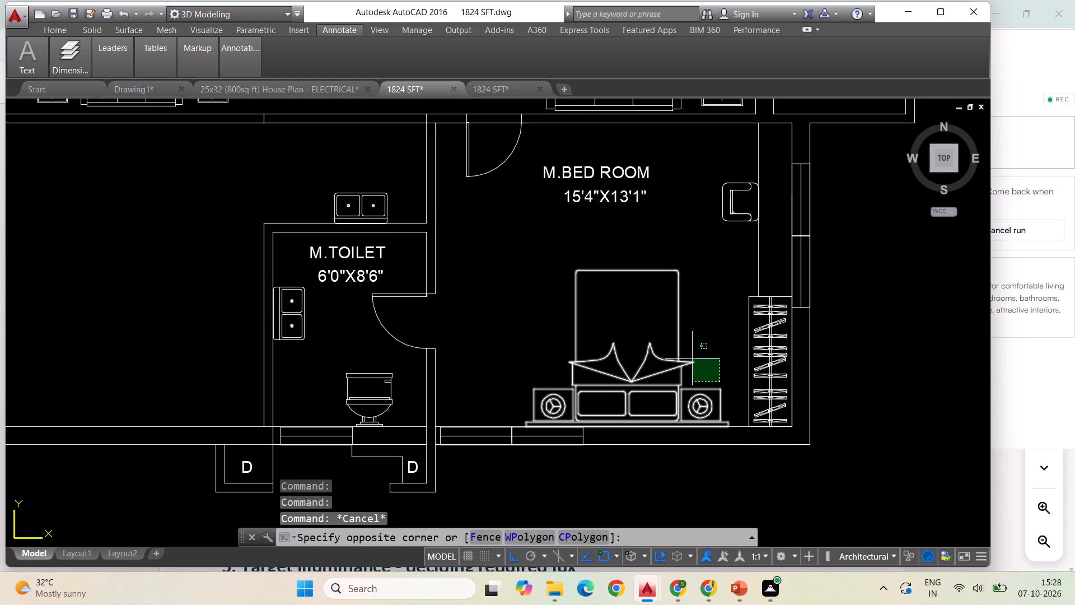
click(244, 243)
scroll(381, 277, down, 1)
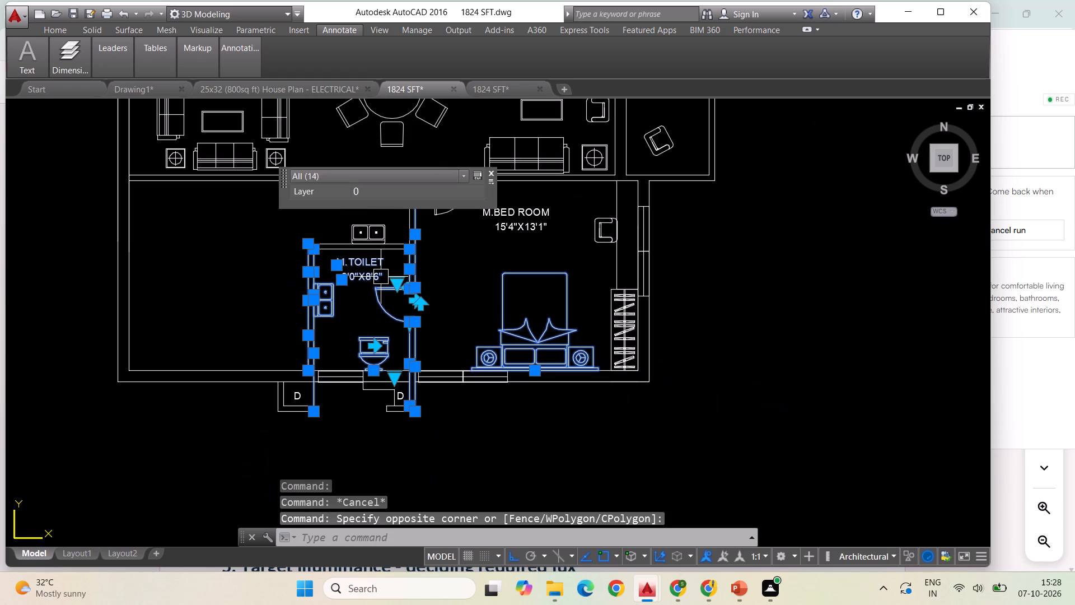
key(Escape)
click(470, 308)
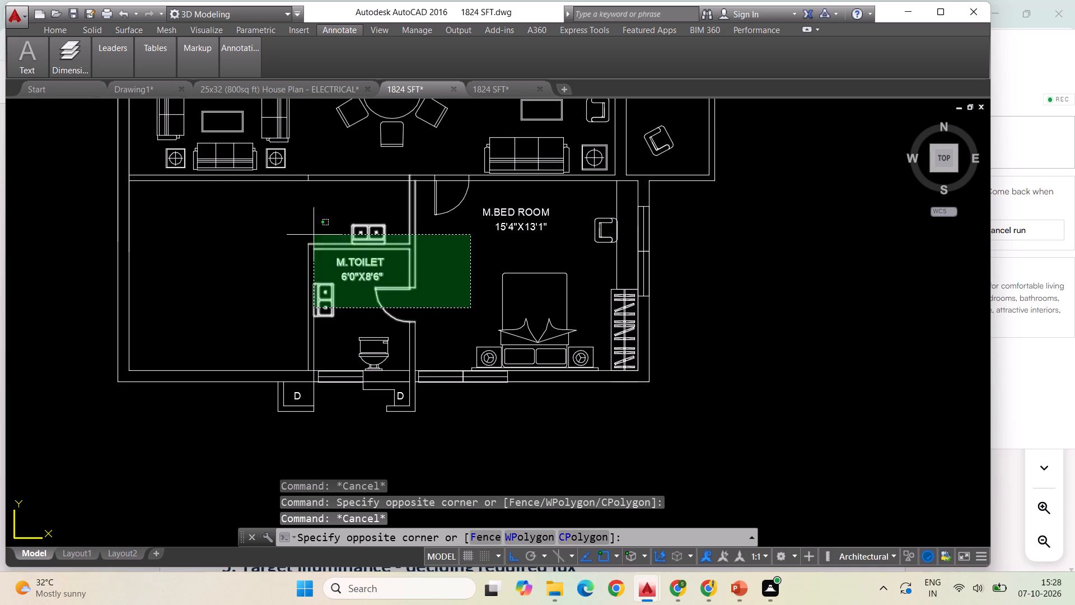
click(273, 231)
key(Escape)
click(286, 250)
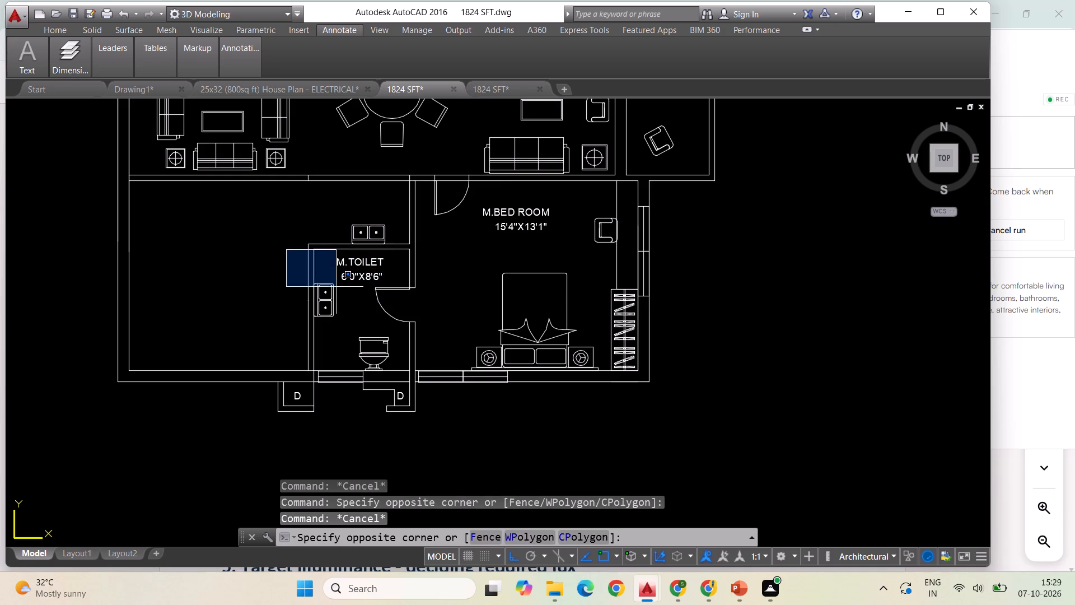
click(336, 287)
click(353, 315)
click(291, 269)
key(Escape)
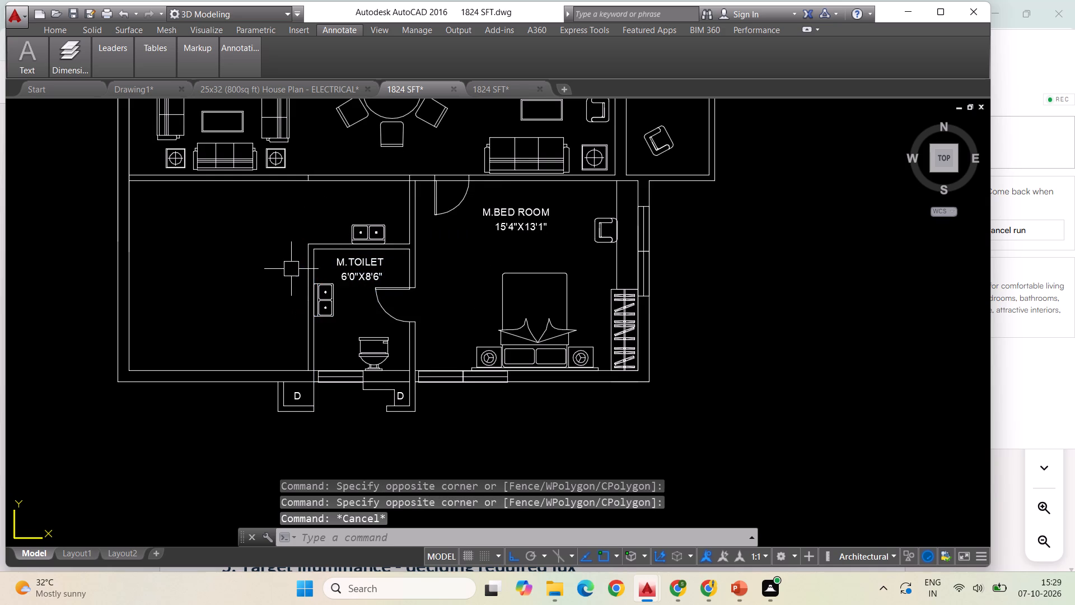
Delete the mirrored plan's M.Toilet label, door, basin and nearby wall lines, together with the M.Bed Room bed.
click(270, 255)
click(435, 311)
click(435, 311)
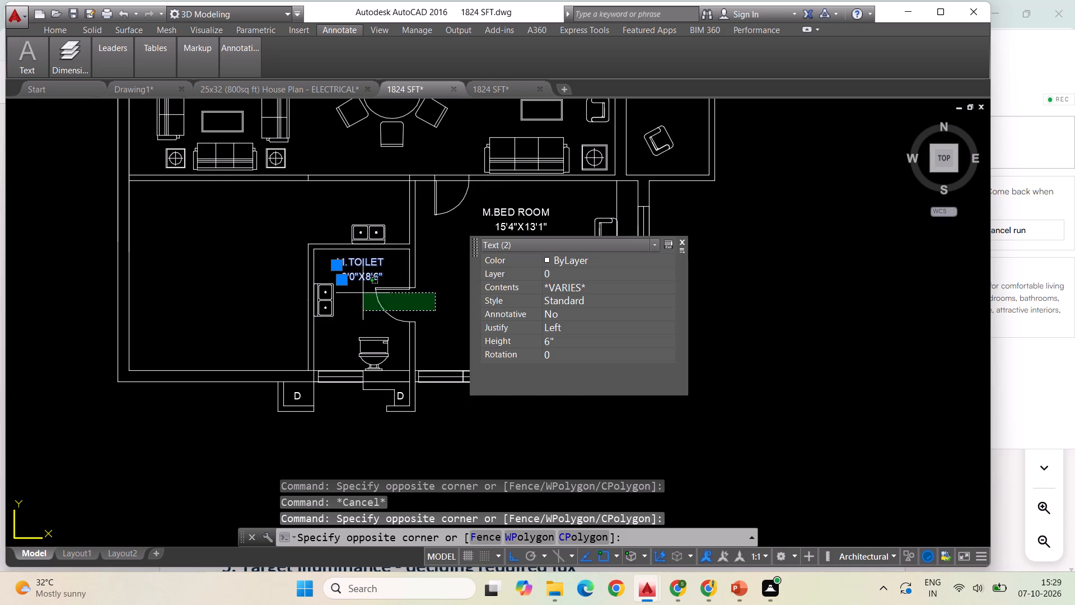
click(349, 289)
click(347, 318)
click(320, 294)
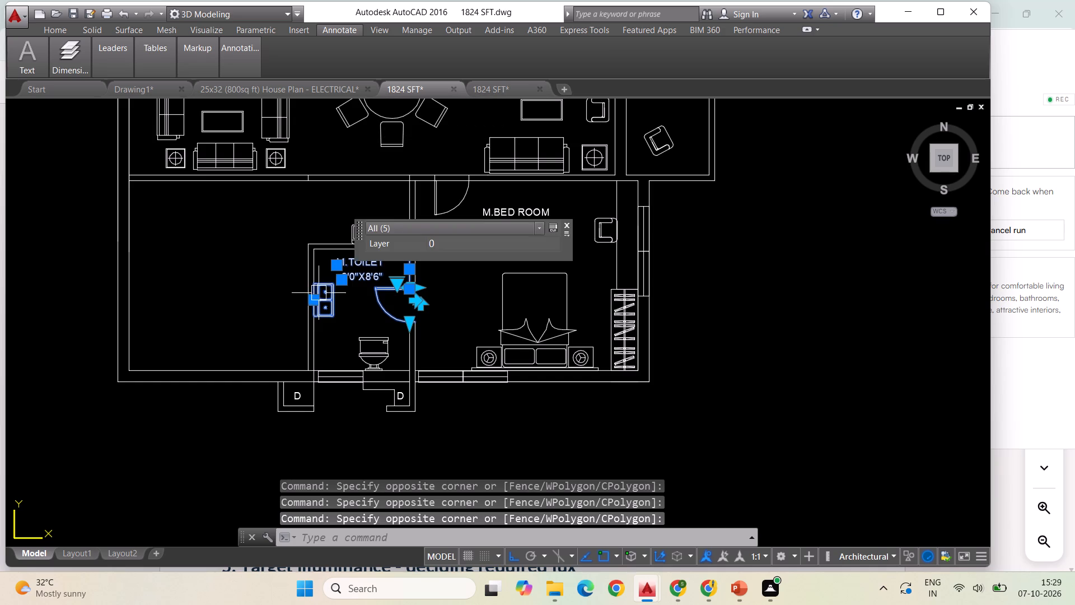
click(307, 268)
click(317, 244)
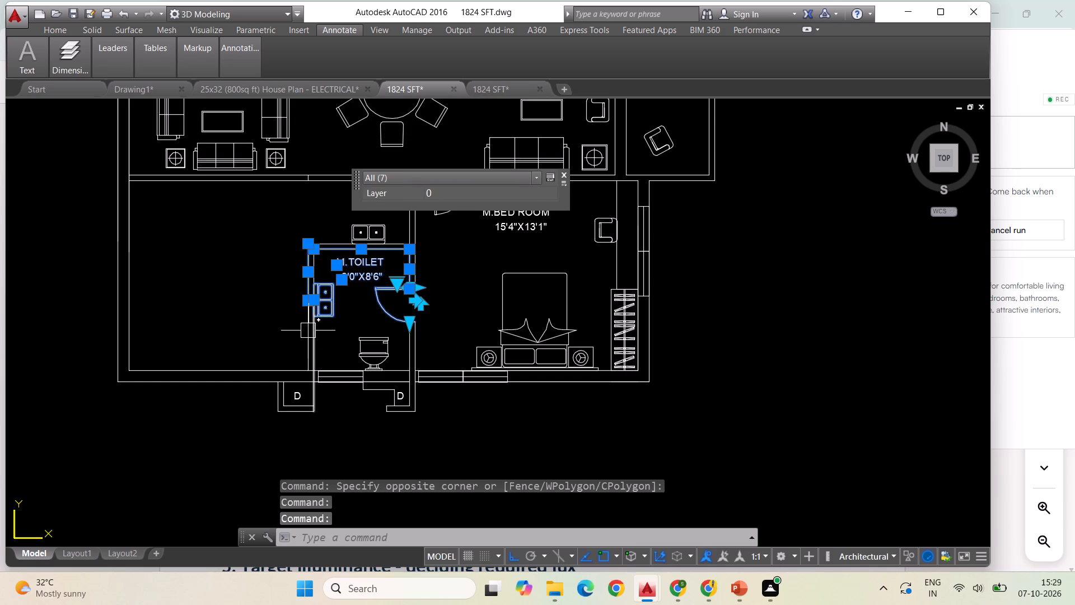
click(306, 331)
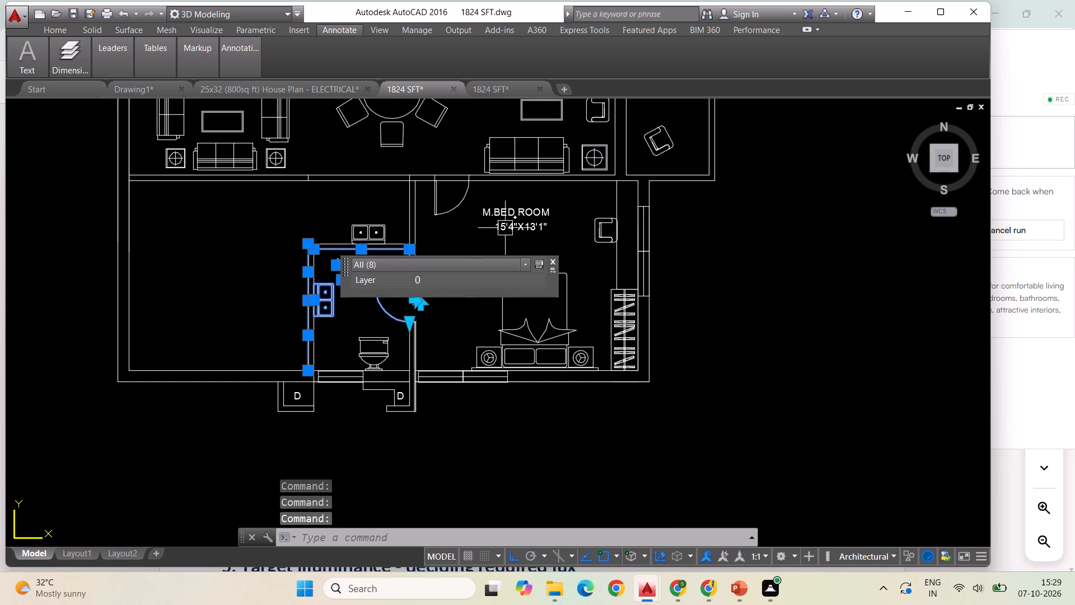
click(585, 324)
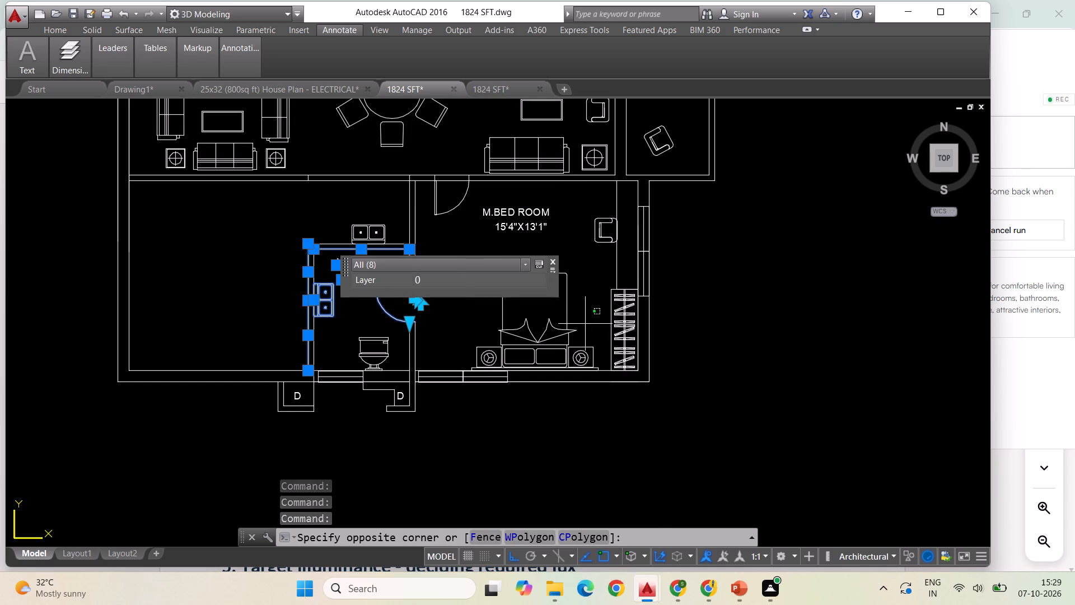
click(485, 314)
key(Delete)
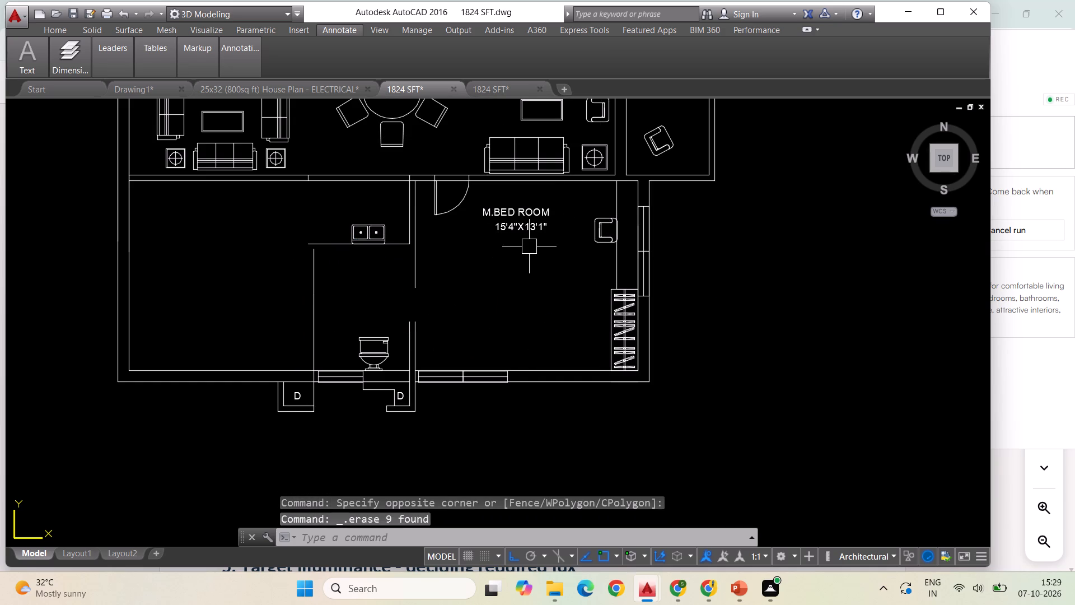
Delete the M.Bed Room label and door, the sink above the M.Toilet, and the surrounding partition lines in the mirrored plan.
click(564, 262)
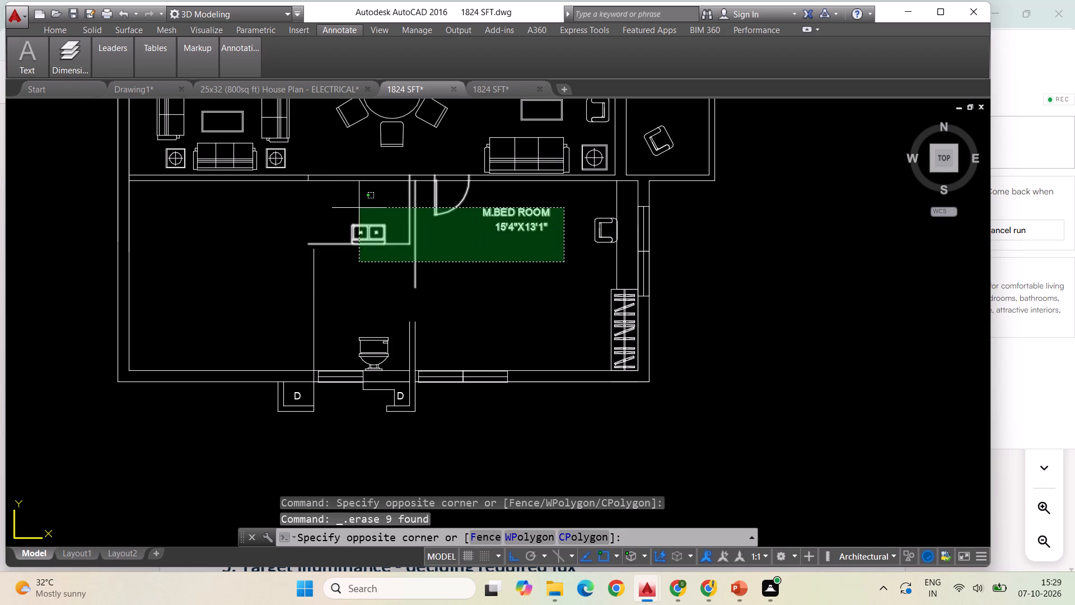
click(315, 208)
key(Delete)
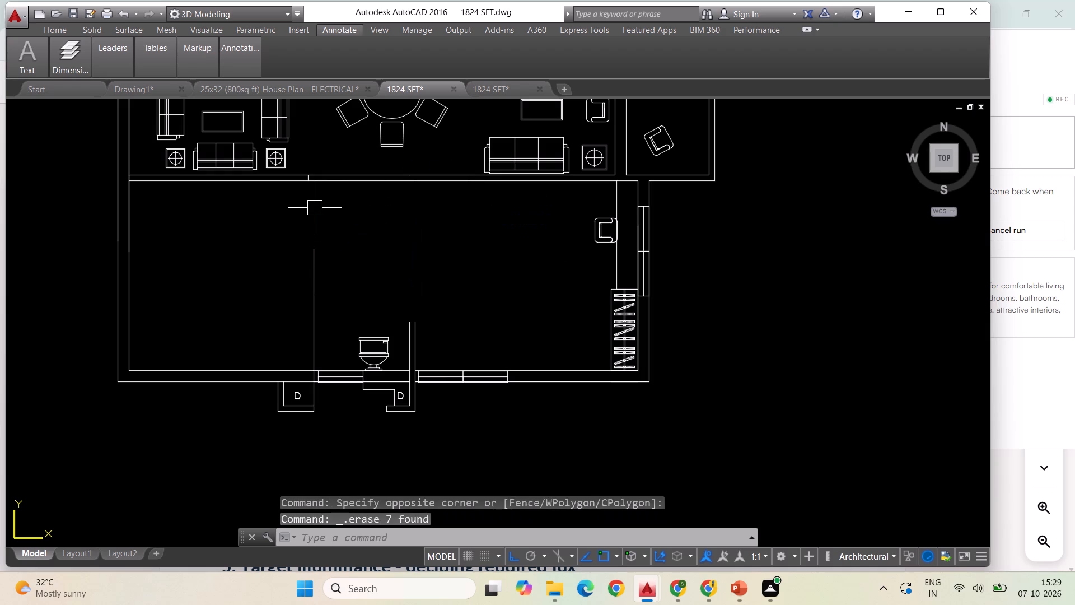
click(382, 274)
click(273, 274)
key(Delete)
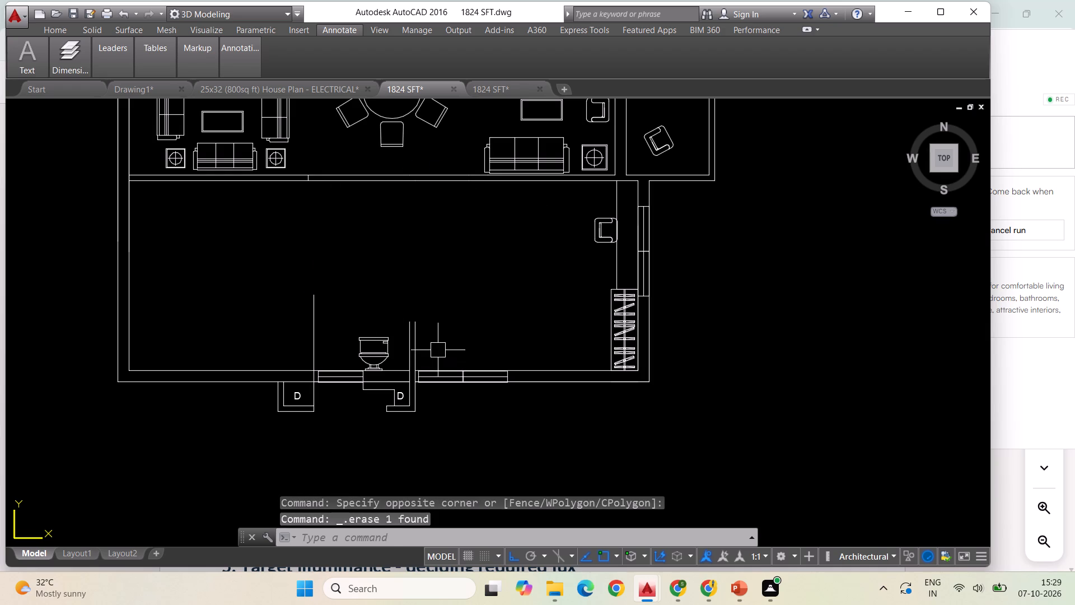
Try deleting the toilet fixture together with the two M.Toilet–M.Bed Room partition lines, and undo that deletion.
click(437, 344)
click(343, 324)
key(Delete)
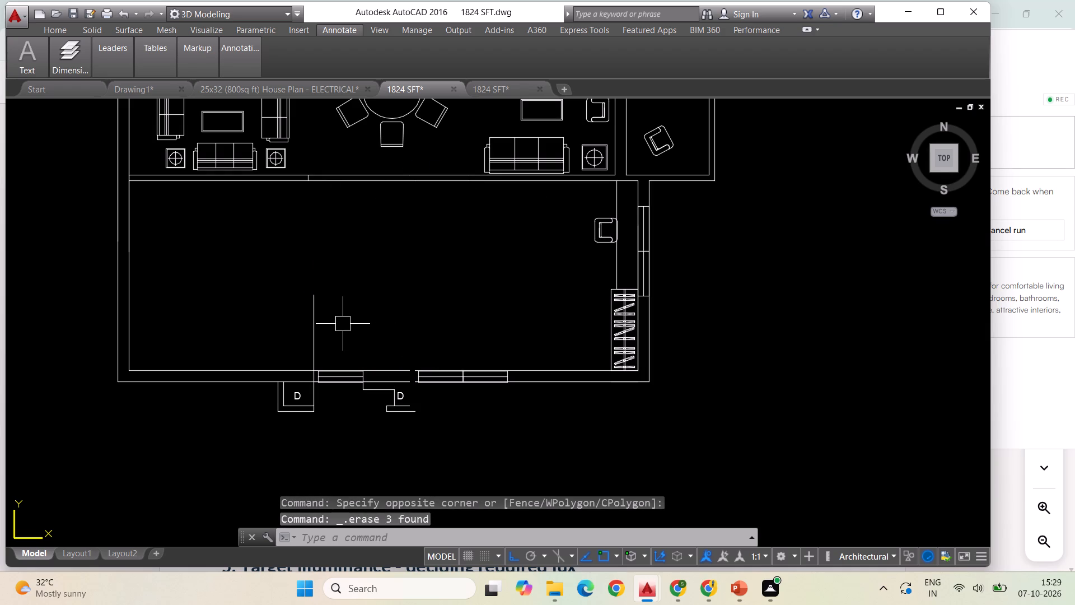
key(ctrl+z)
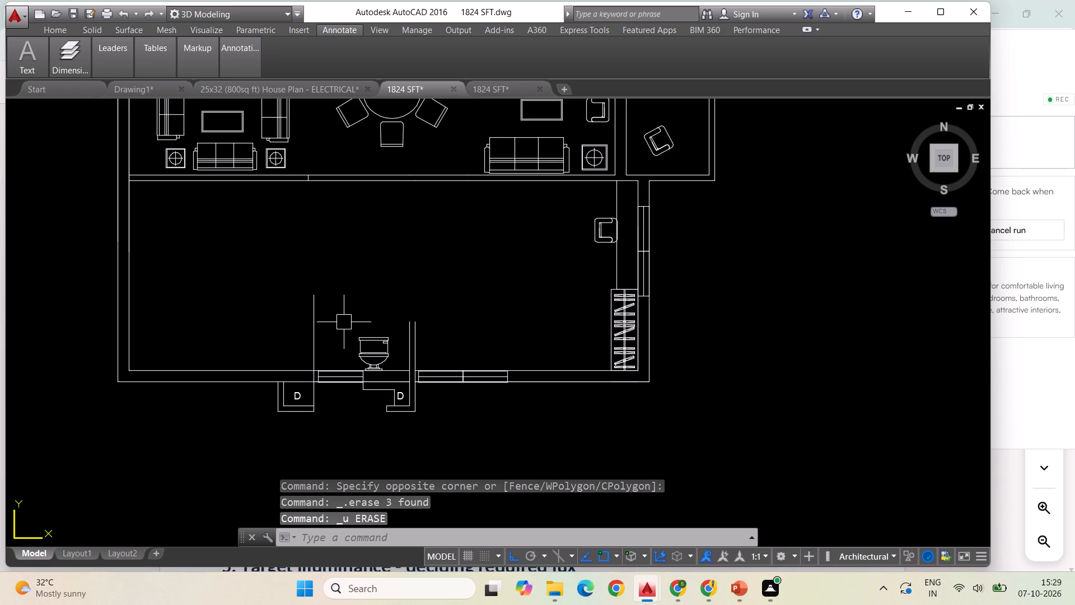
Extend the inner and outer lines of the lower exterior wall across the end of the M.Toilet–M.Bed Room partition.
key(Escape)
key(Escape)
text(EX)
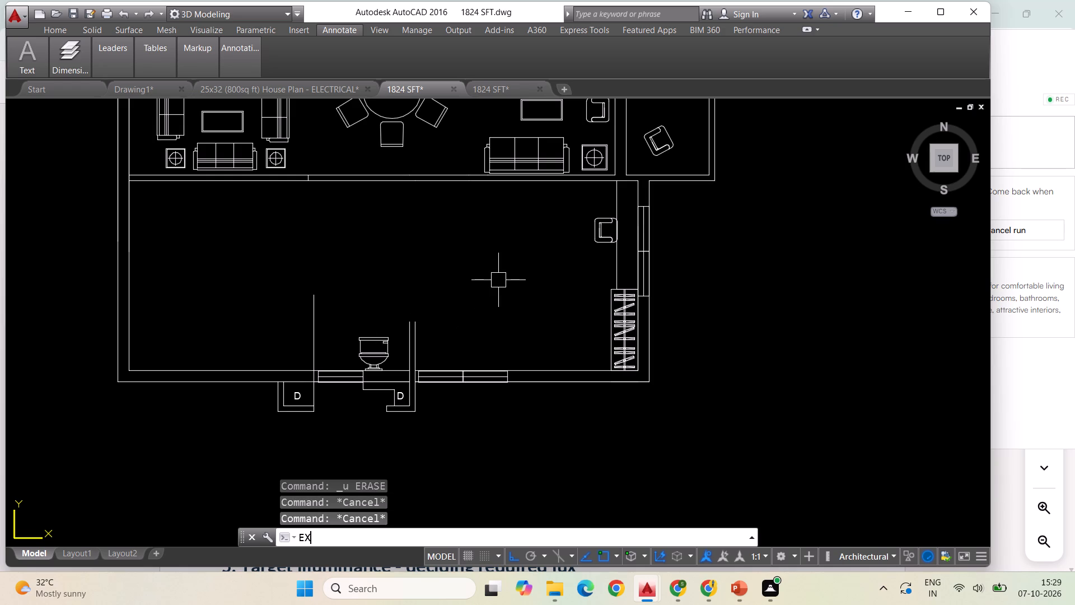
key(Return)
key(Return)
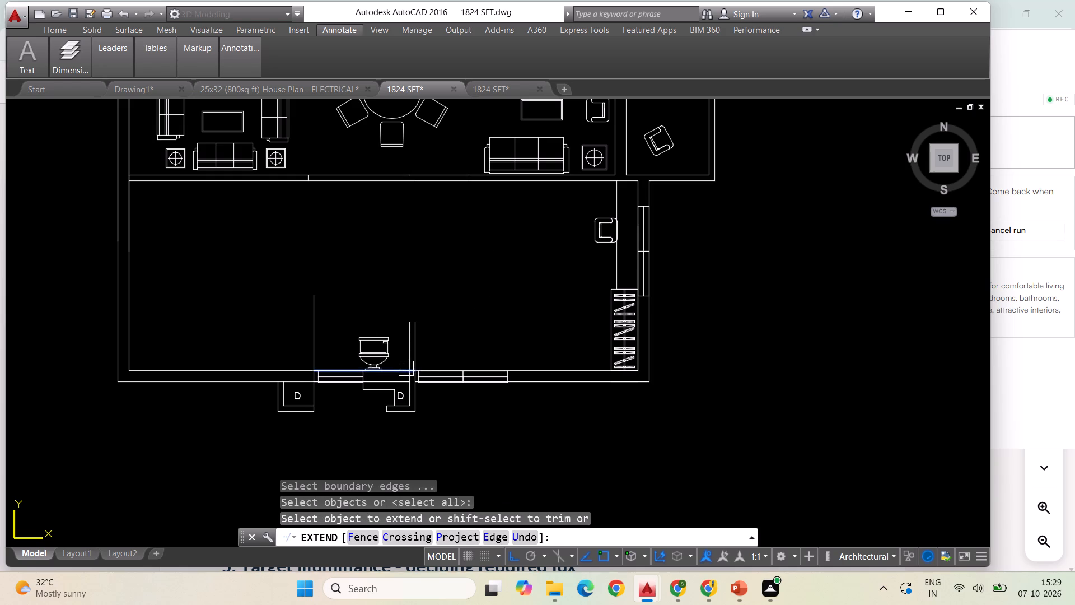
click(406, 369)
click(403, 383)
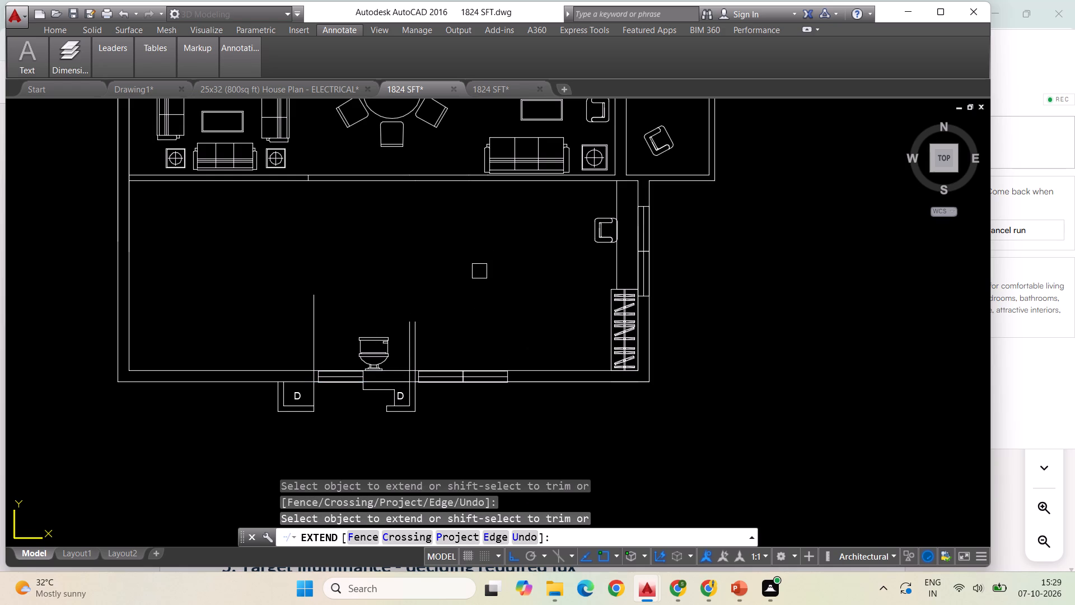
key(Escape)
key(Escape)
key(Escape)
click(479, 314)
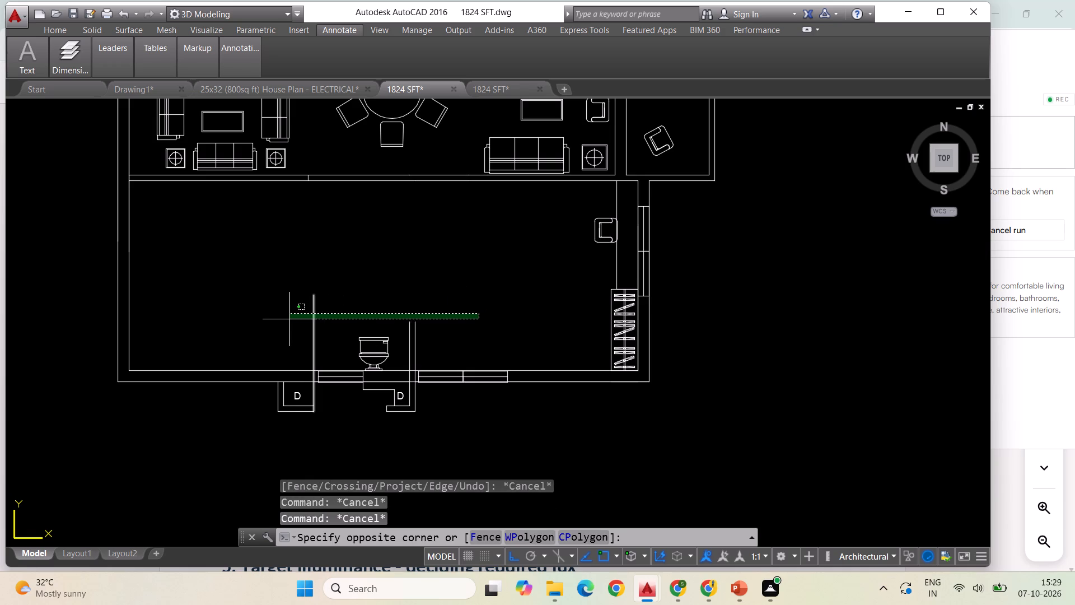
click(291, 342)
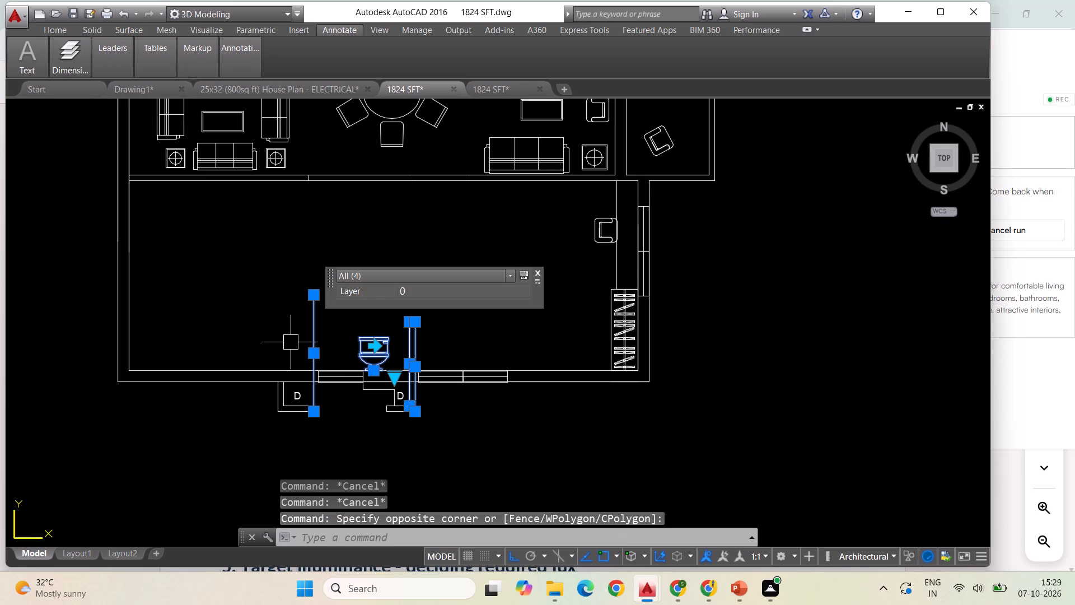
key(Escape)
Trim the two M.Toilet–M.Bed Room partition lines back to the lower exterior wall, keeping the duct portion outside.
scroll(420, 374, up, 3)
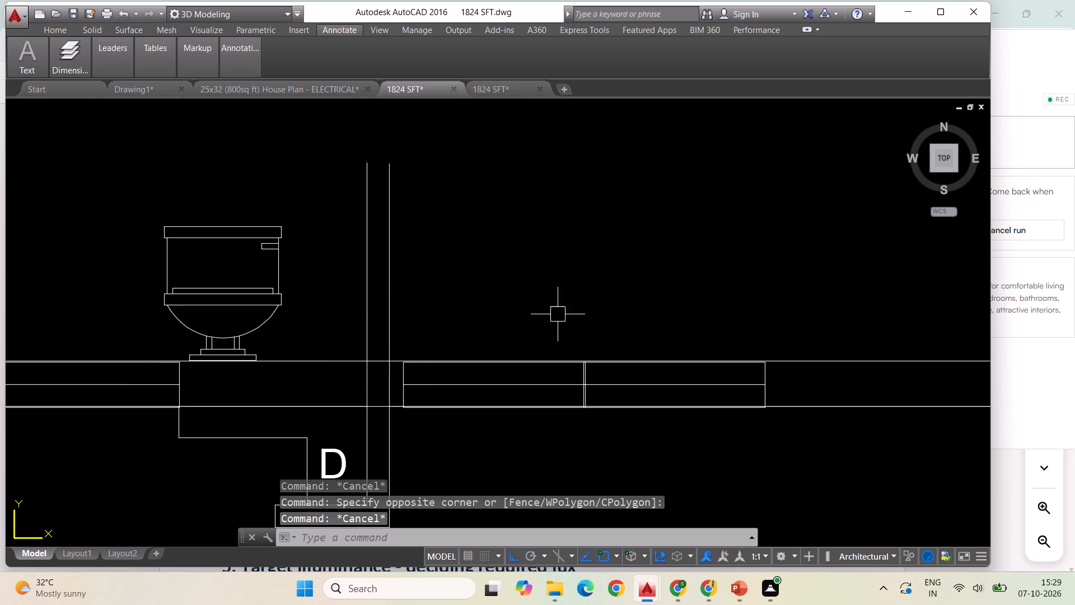
scroll(563, 305, down, 2)
key(Escape)
text(TR)
key(Return)
key(Return)
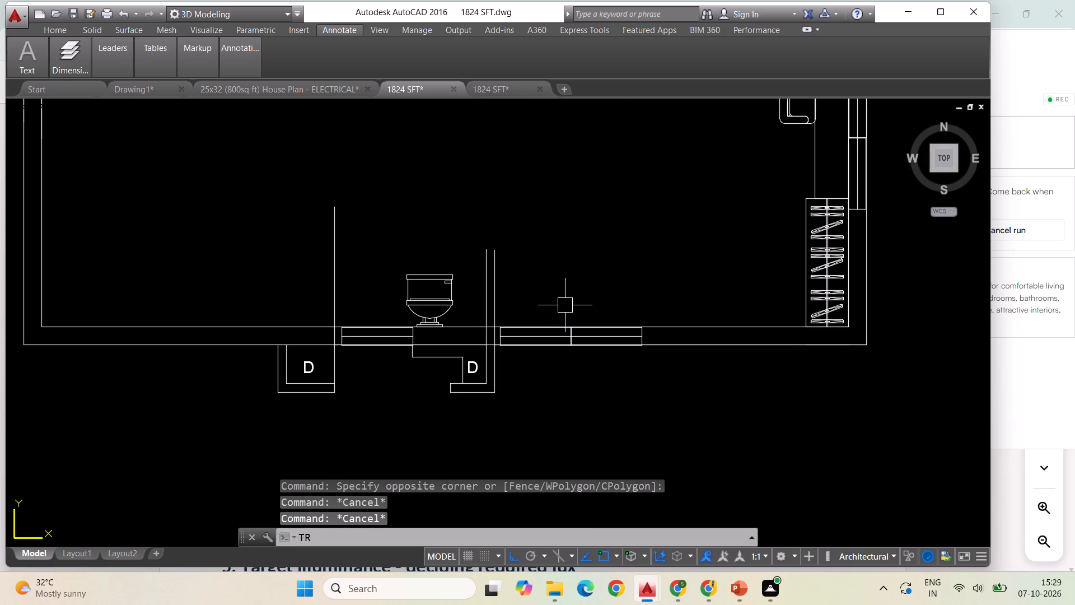
click(498, 287)
click(489, 287)
key(Escape)
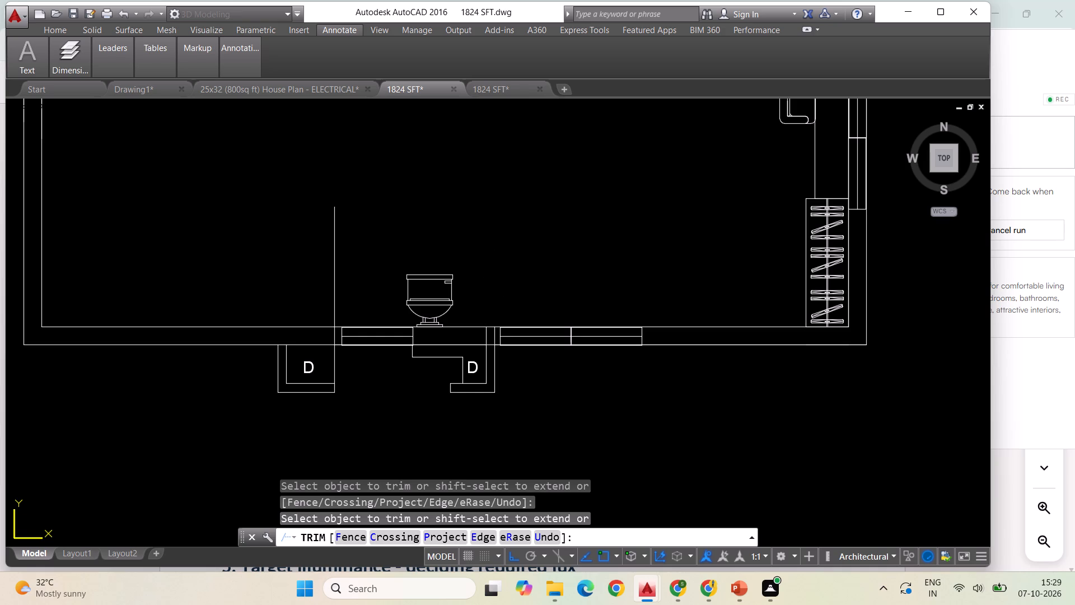
Delete the toilet fixture from the mirrored plan's former M.Toilet.
click(459, 297)
key(Delete)
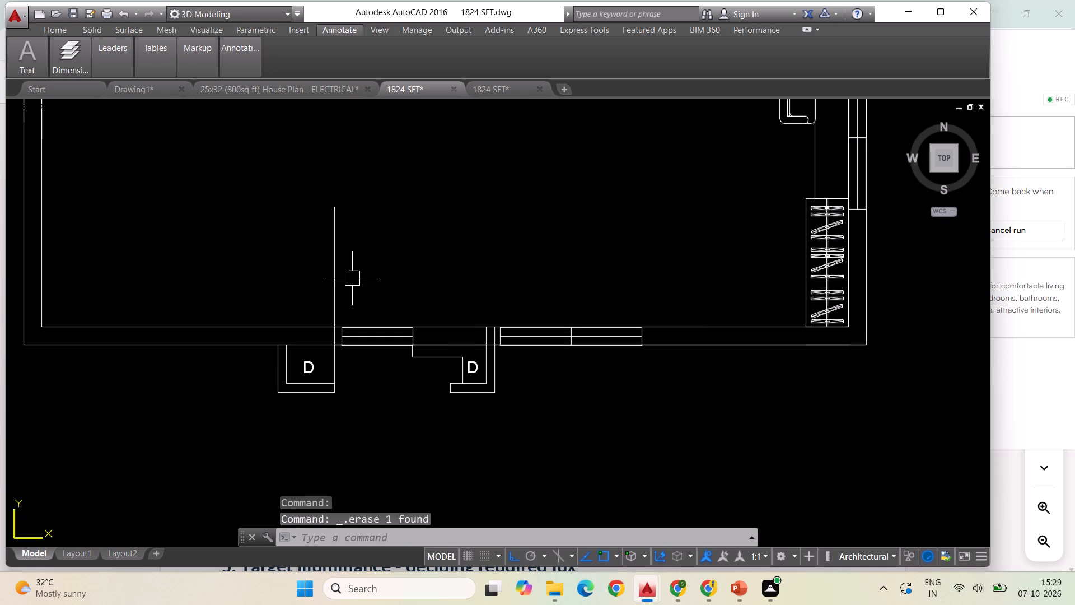
Trim the leftover M.Toilet partition line on the utility side back to the lower exterior wall.
key(Escape)
key(Escape)
text(TR)
key(Return)
key(Return)
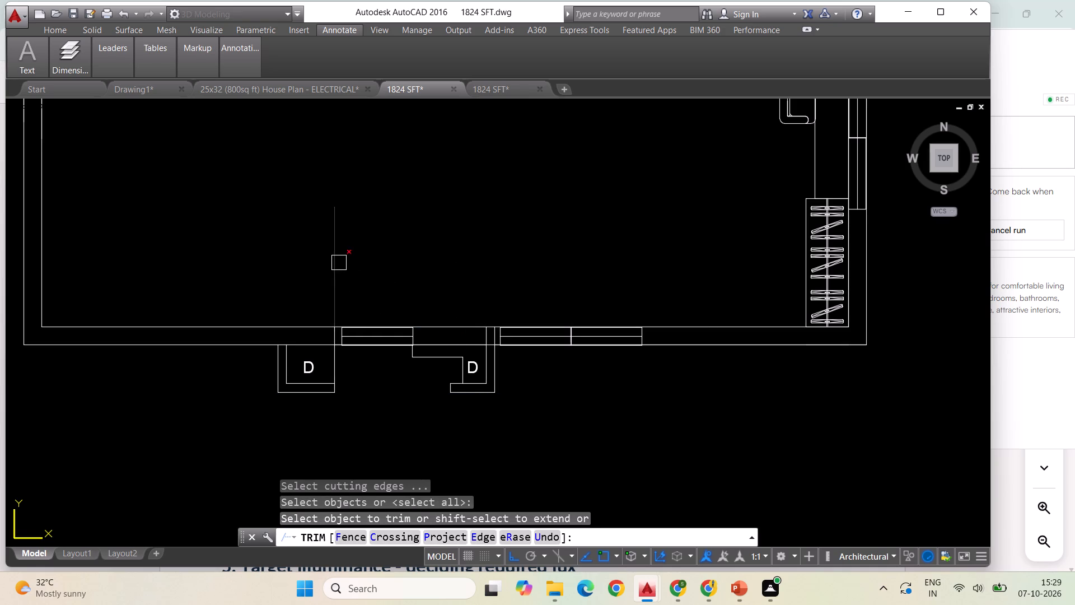
click(339, 263)
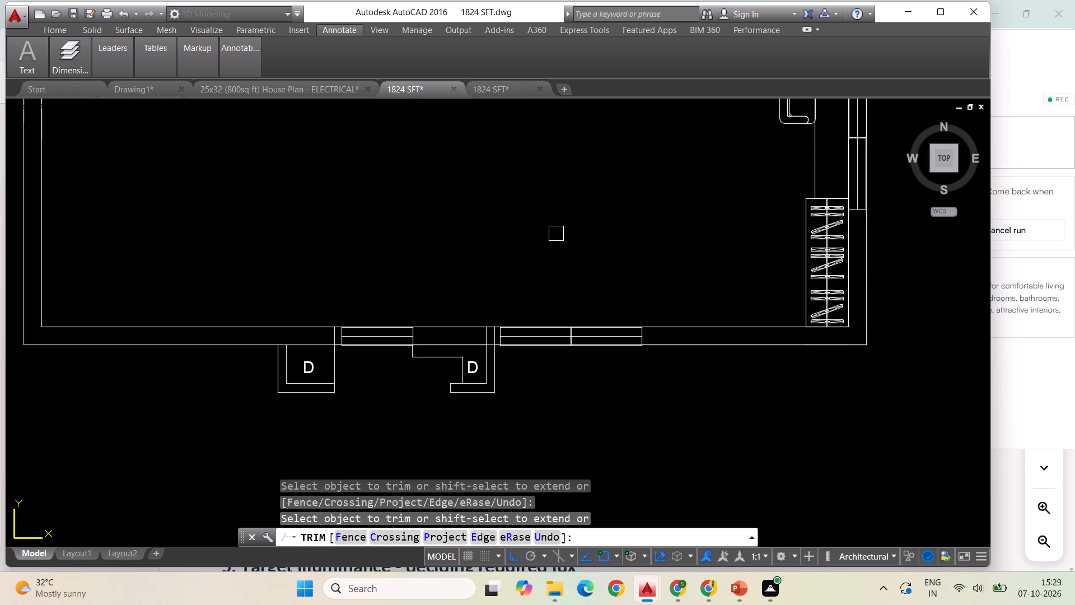
scroll(553, 230, down, 2)
scroll(675, 340, down, 1)
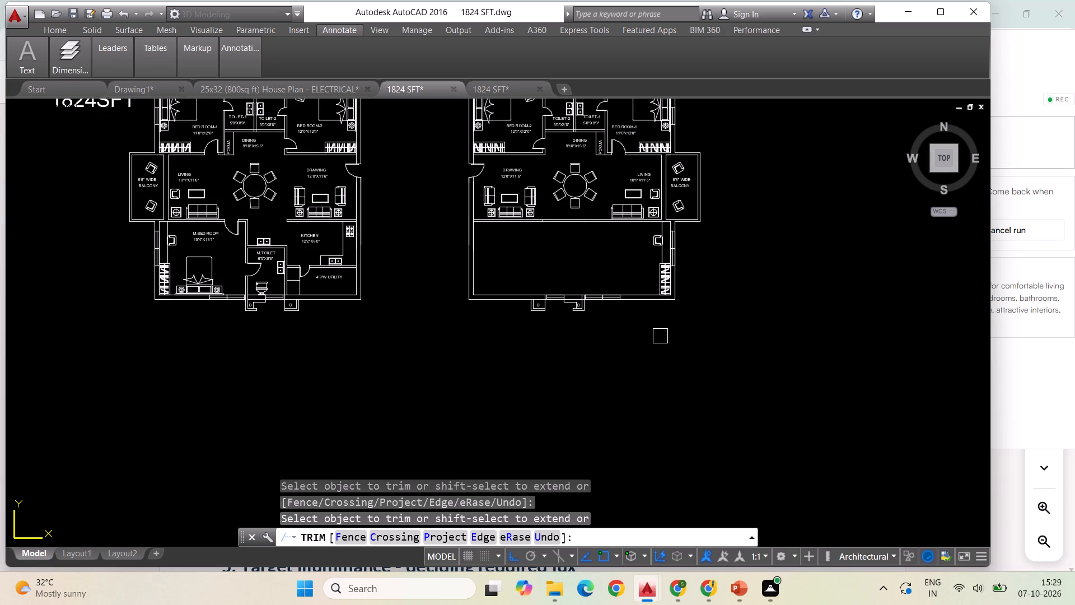
key(Escape)
Save the 1824 SFT drawing.
key(ctrl+s)
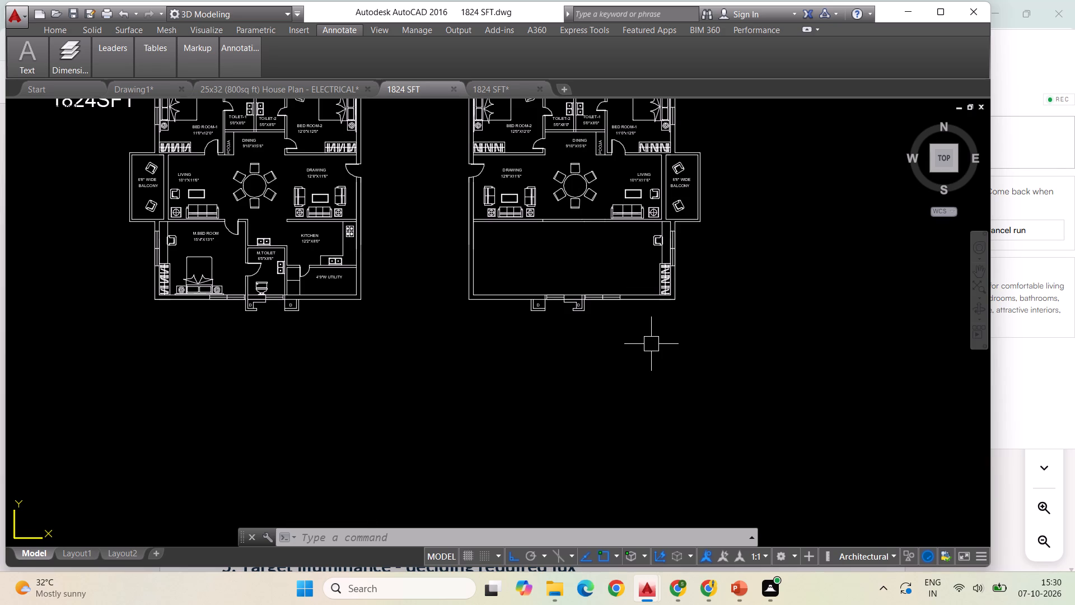
scroll(682, 323, down, 1)
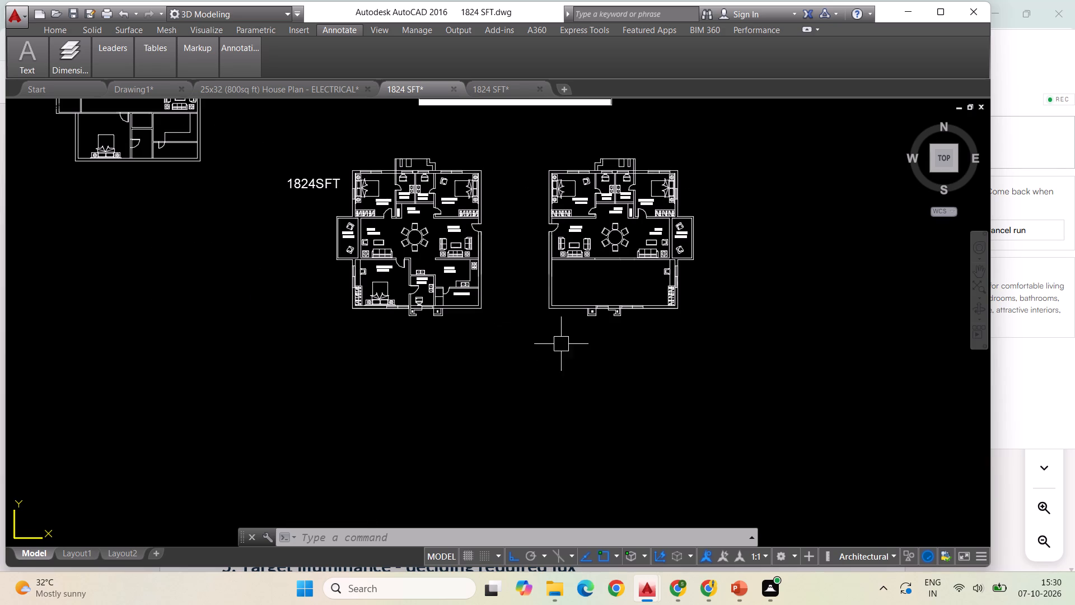
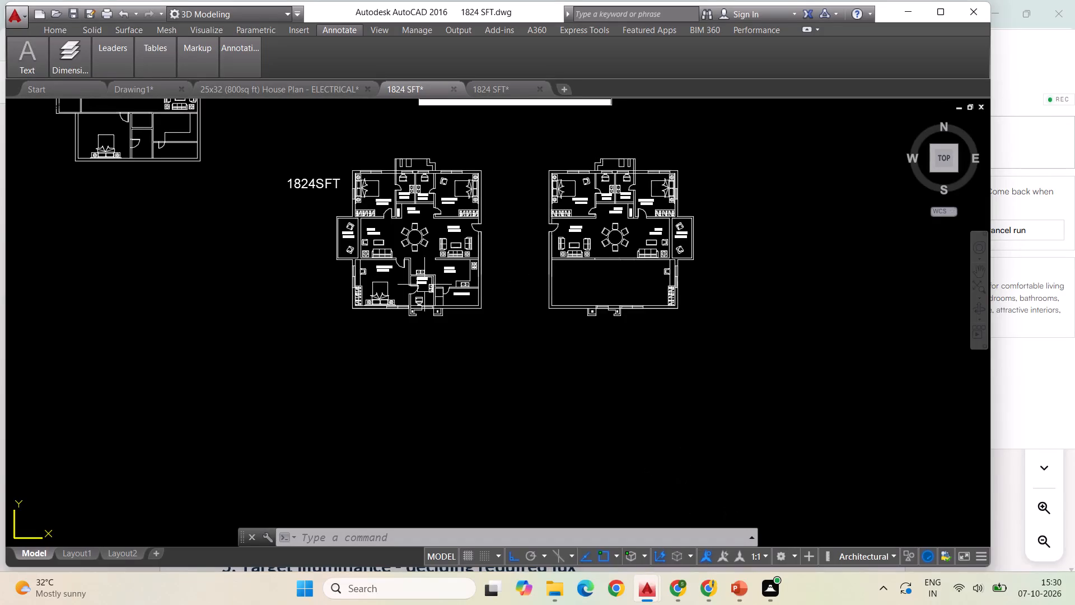
Delete the short leftover line crossing the wall between the mirrored plan's drawing/living area and the cleared lower rooms.
scroll(495, 385, down, 1)
scroll(470, 343, up, 2)
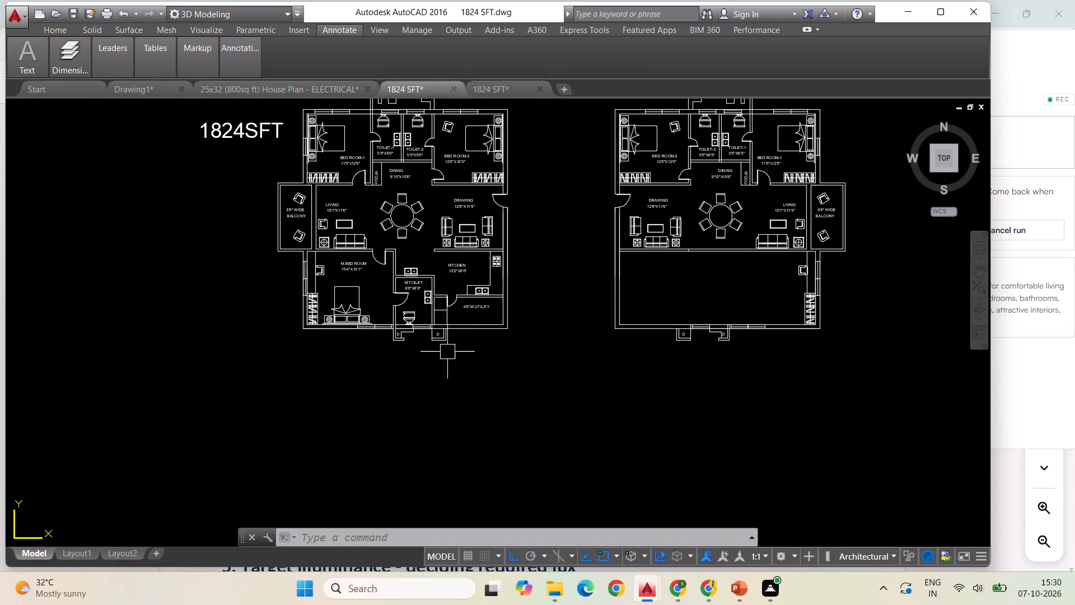
scroll(693, 253, up, 2)
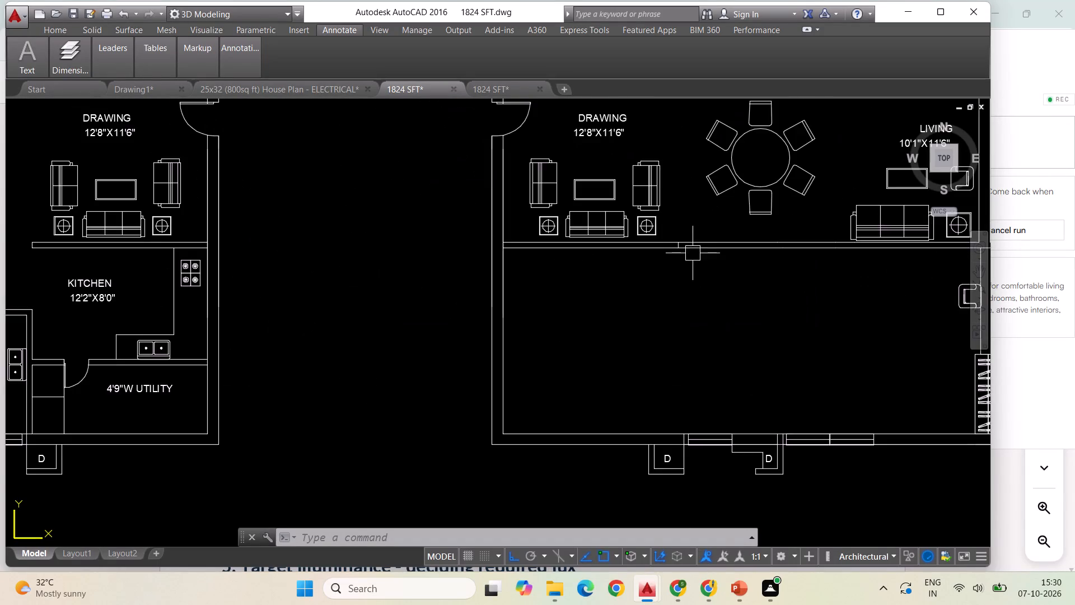
scroll(688, 267, up, 2)
scroll(657, 196, up, 2)
click(658, 238)
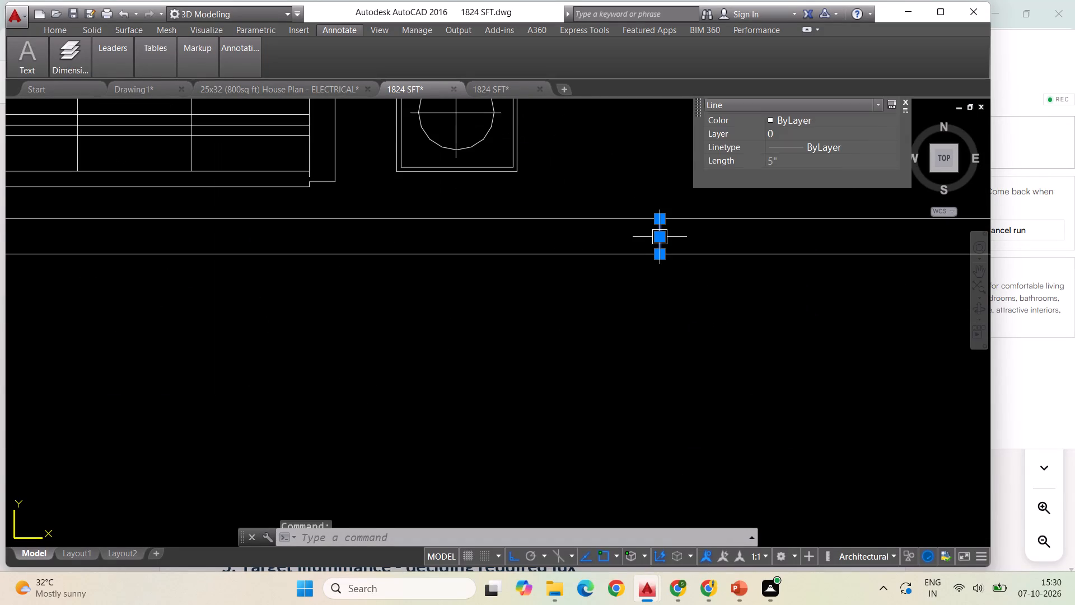
key(Delete)
Delete the chair beside the side counter in the mirrored plan's former M.Bed Room, including its remaining outline segments.
scroll(620, 299, down, 5)
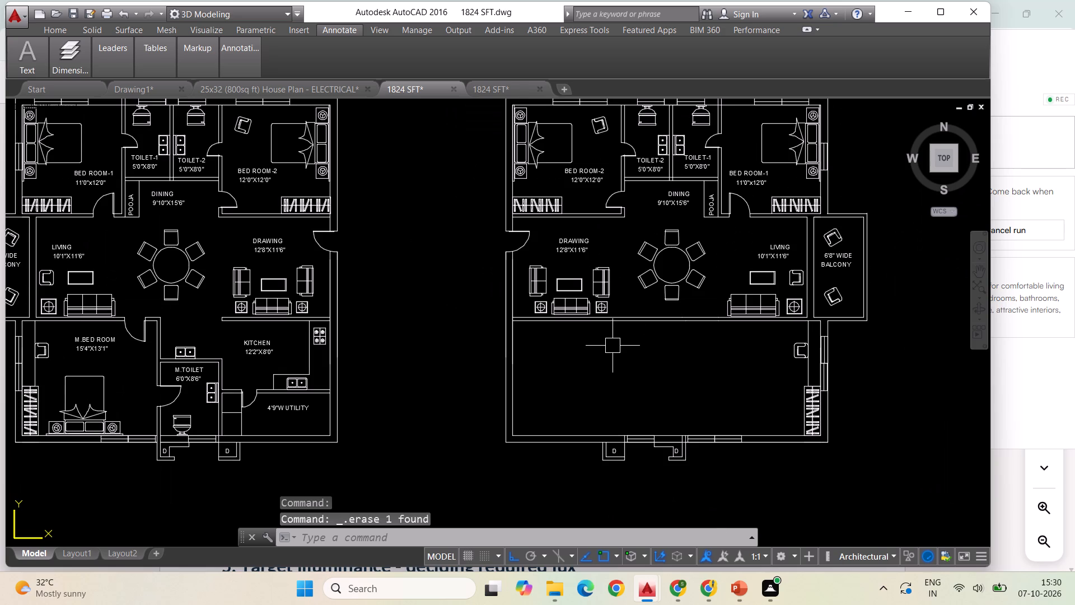
scroll(698, 365, down, 1)
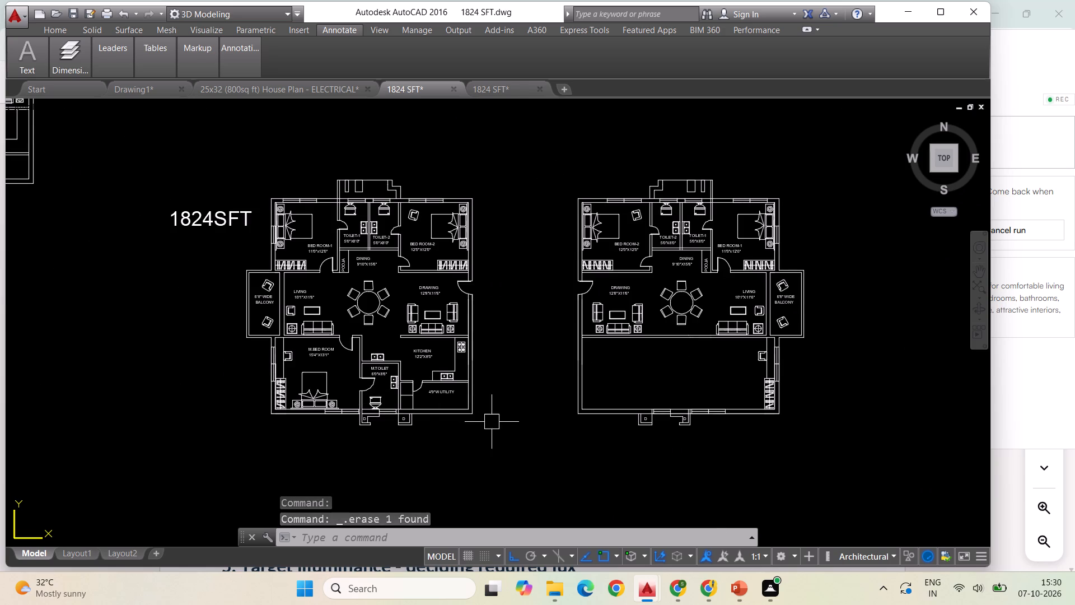
scroll(747, 356, up, 2)
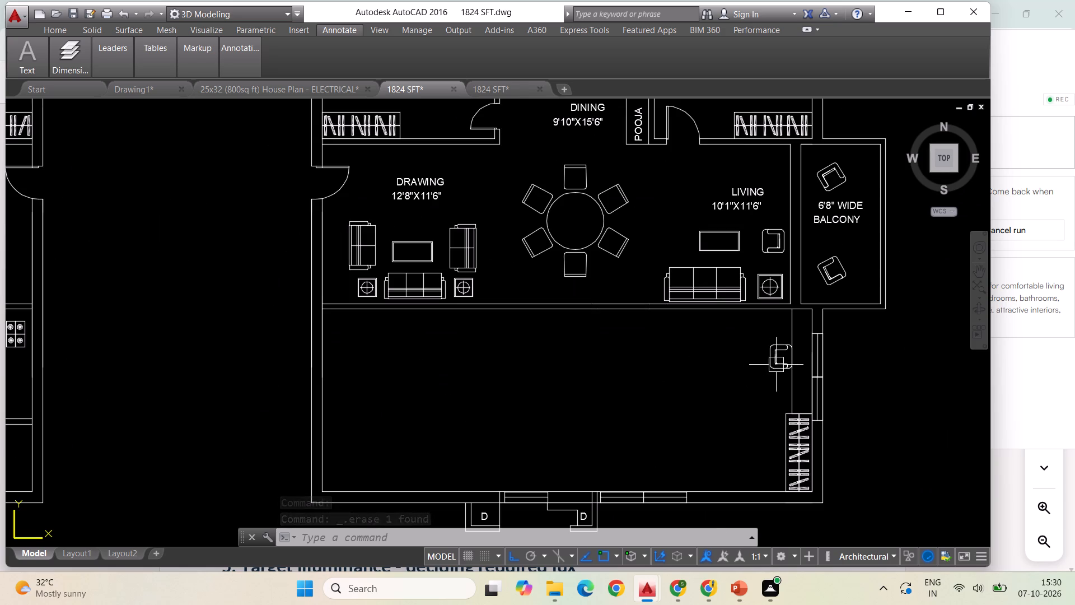
scroll(778, 375, up, 2)
click(709, 254)
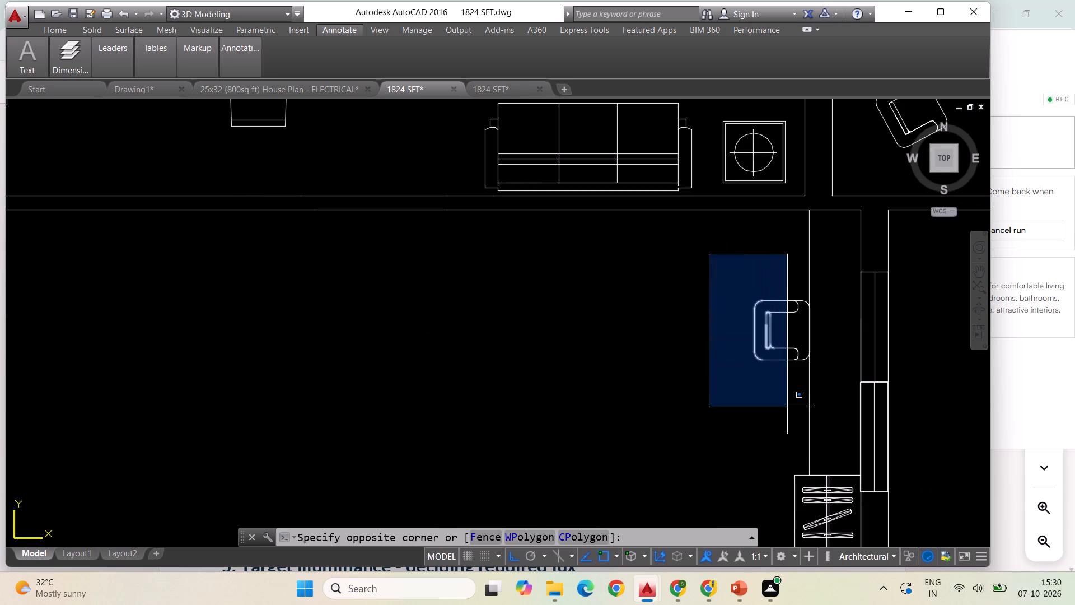
click(801, 400)
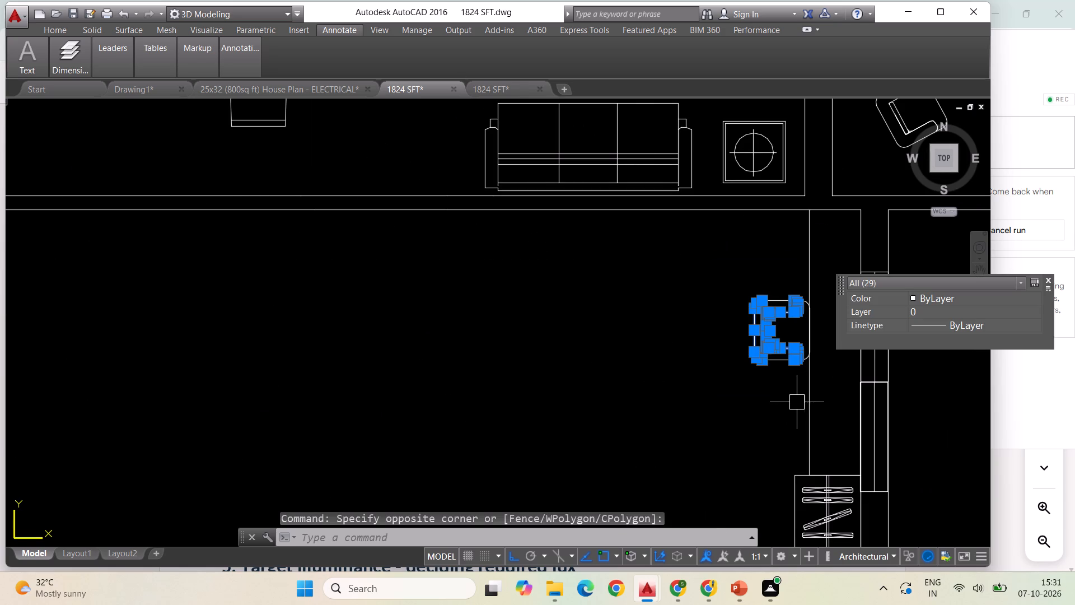
scroll(803, 287, up, 3)
click(798, 343)
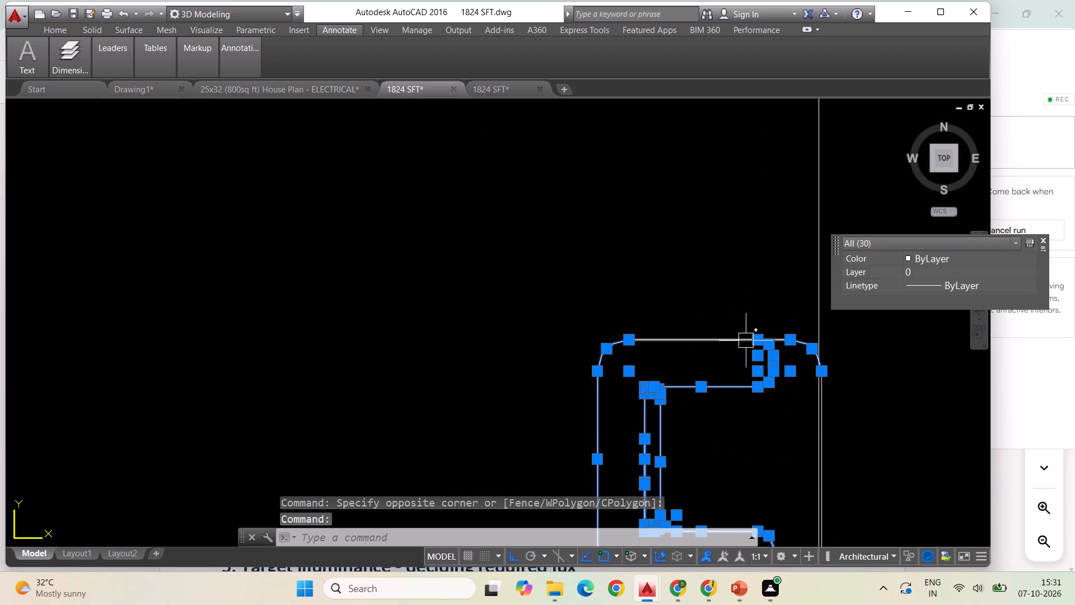
scroll(593, 232, down, 2)
scroll(678, 403, up, 2)
click(663, 320)
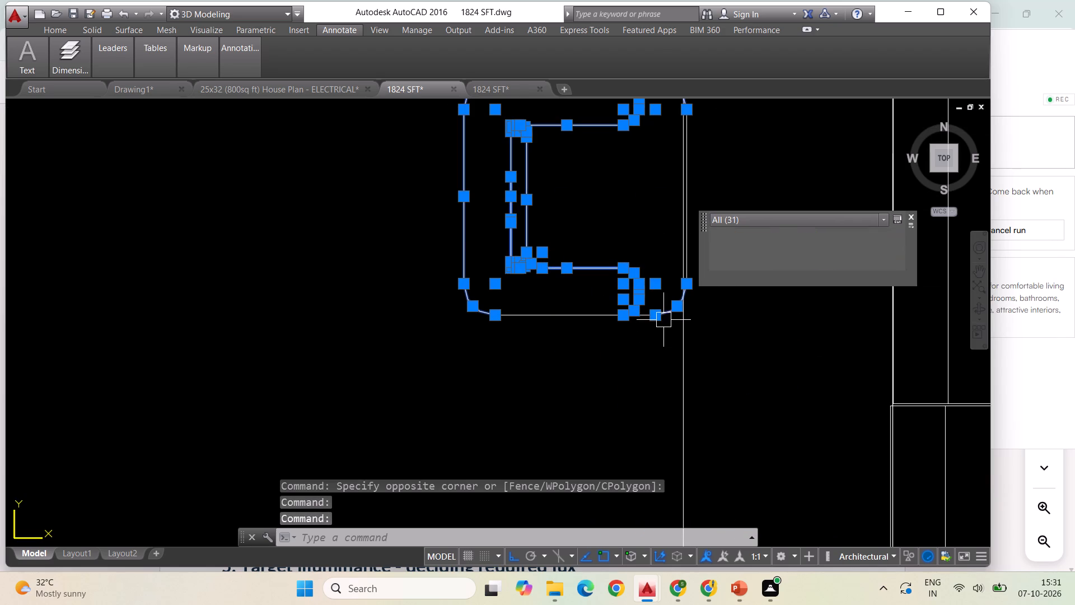
key(Delete)
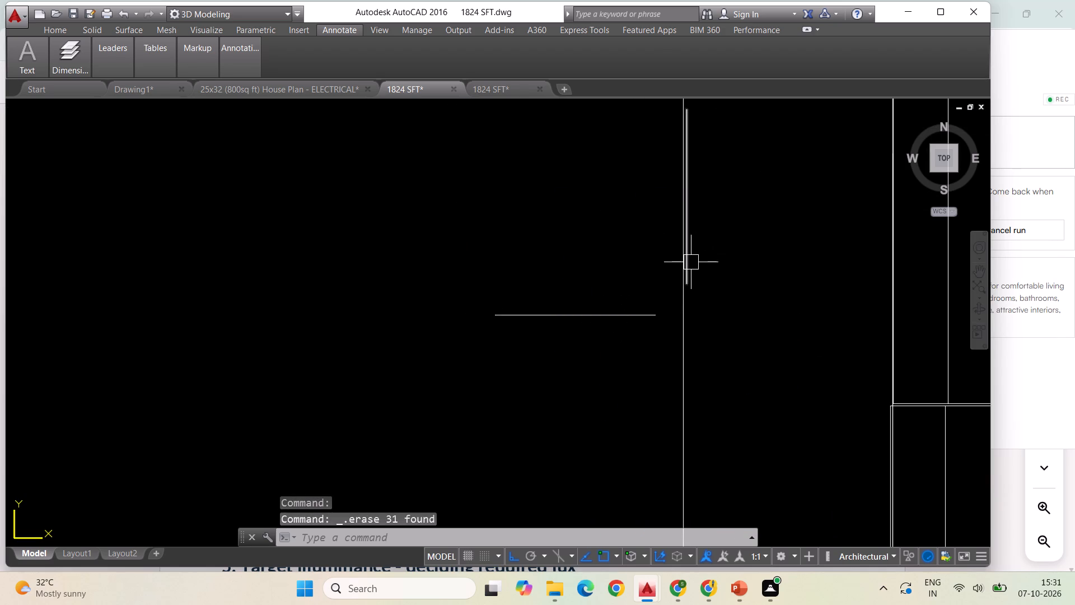
click(691, 262)
key(Delete)
click(591, 322)
key(Delete)
scroll(579, 364, down, 2)
scroll(625, 364, down, 1)
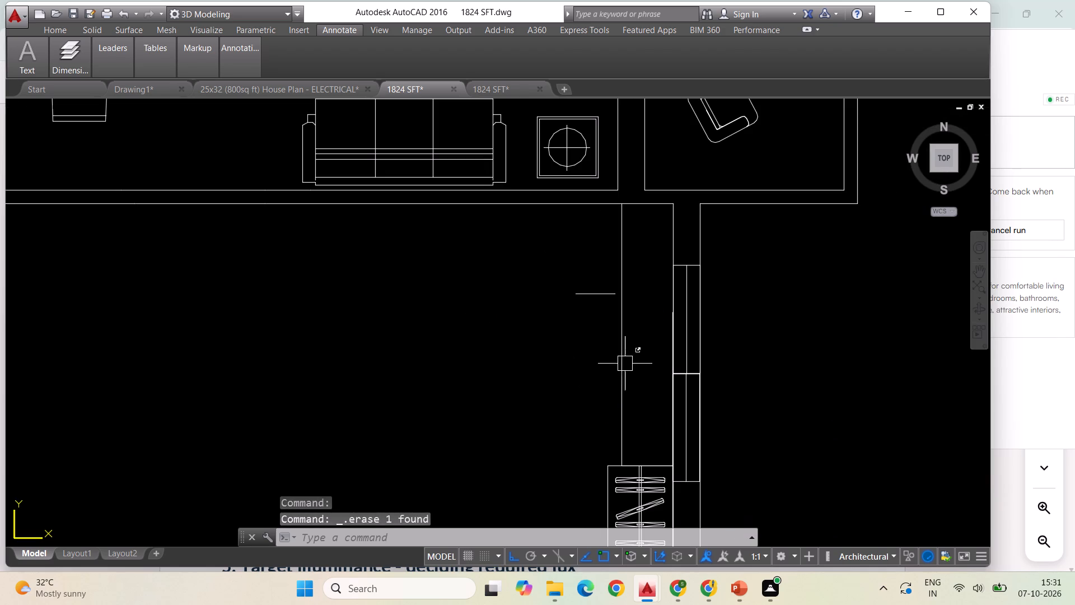
click(587, 290)
key(Delete)
Save the 1824 SFT drawing.
key(ctrl+s)
Move the reference image straight down so it sits just above the two apartment plans.
scroll(635, 309, down, 2)
scroll(713, 327, down, 1)
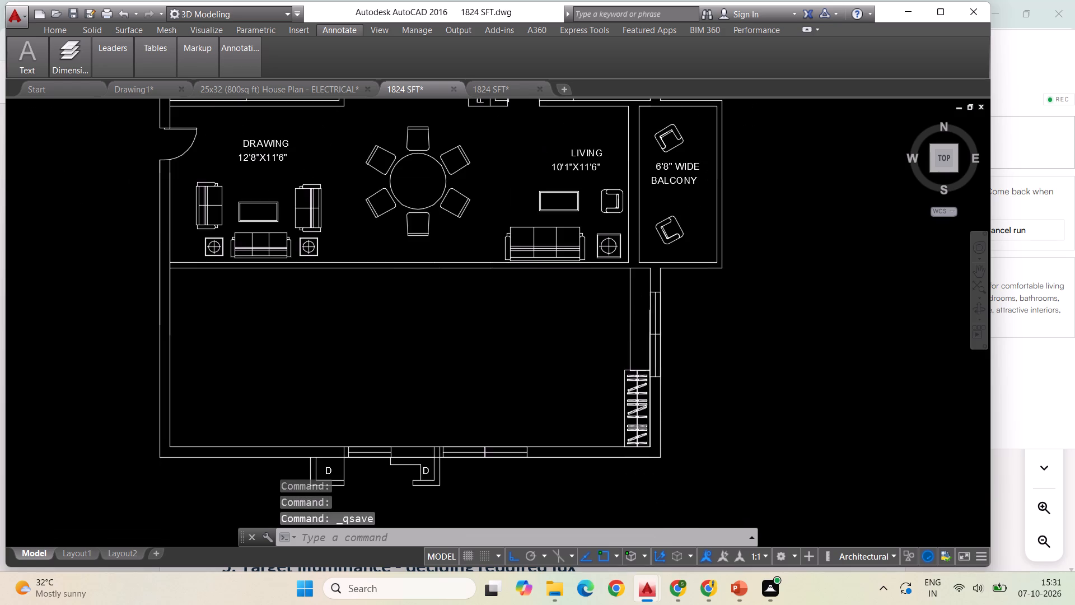
scroll(778, 370, down, 1)
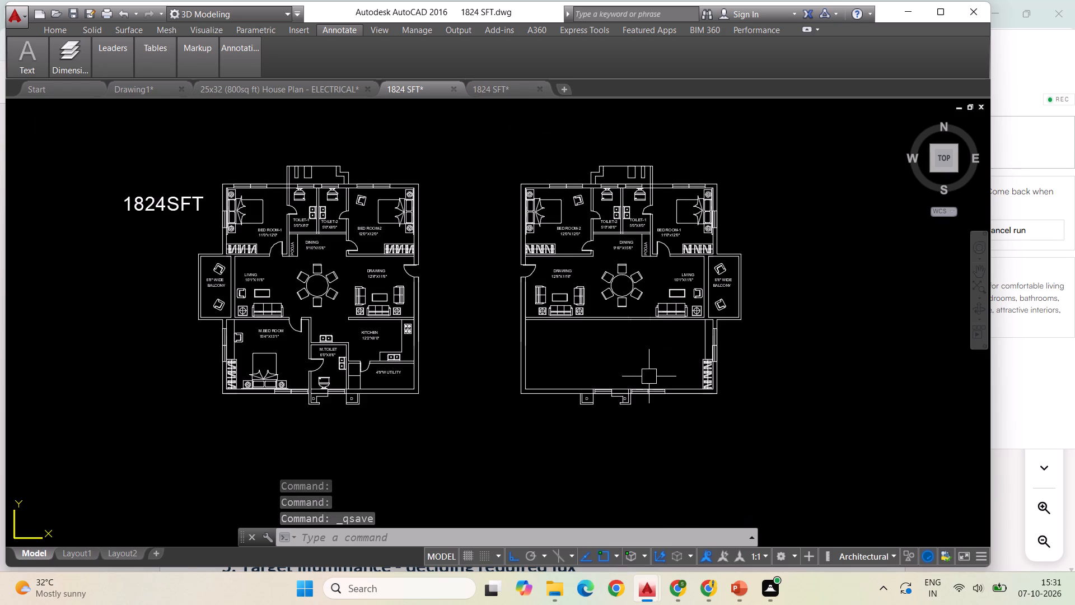
scroll(306, 377, up, 1)
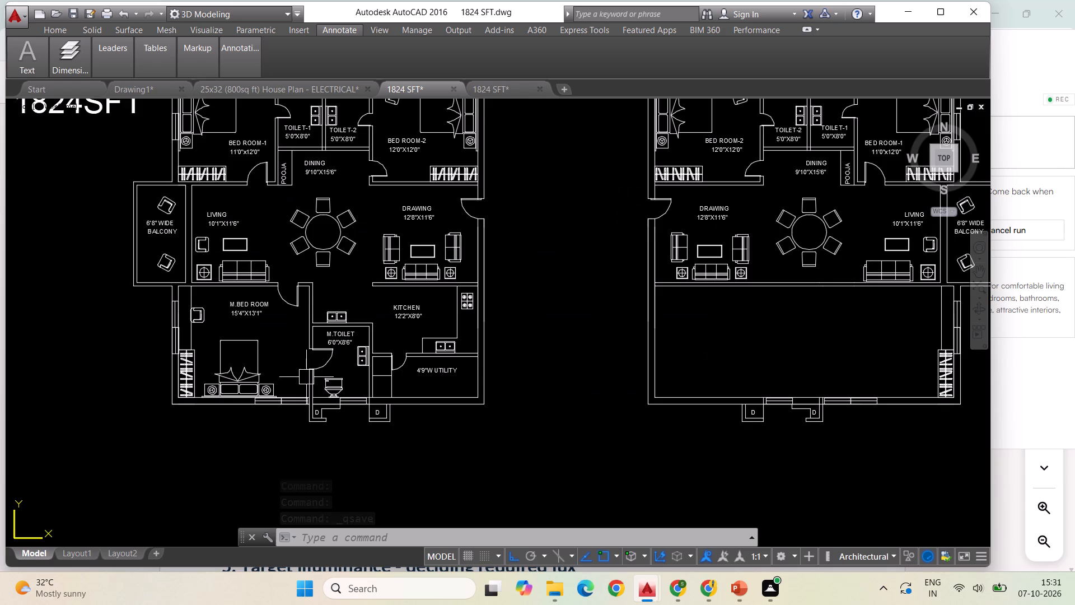
scroll(309, 378, down, 1)
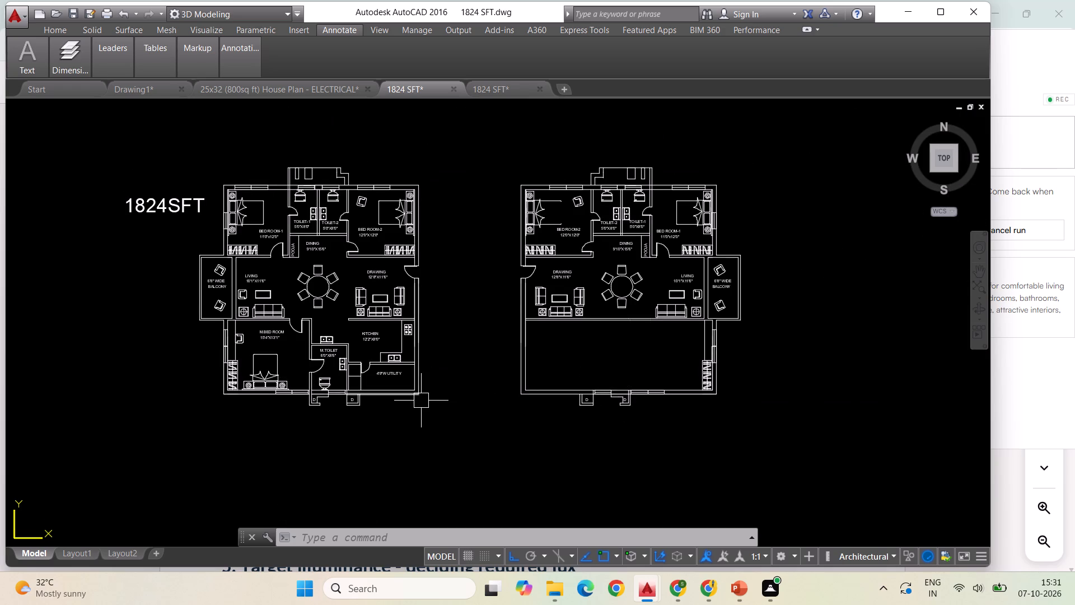
scroll(421, 401, down, 1)
scroll(496, 167, up, 2)
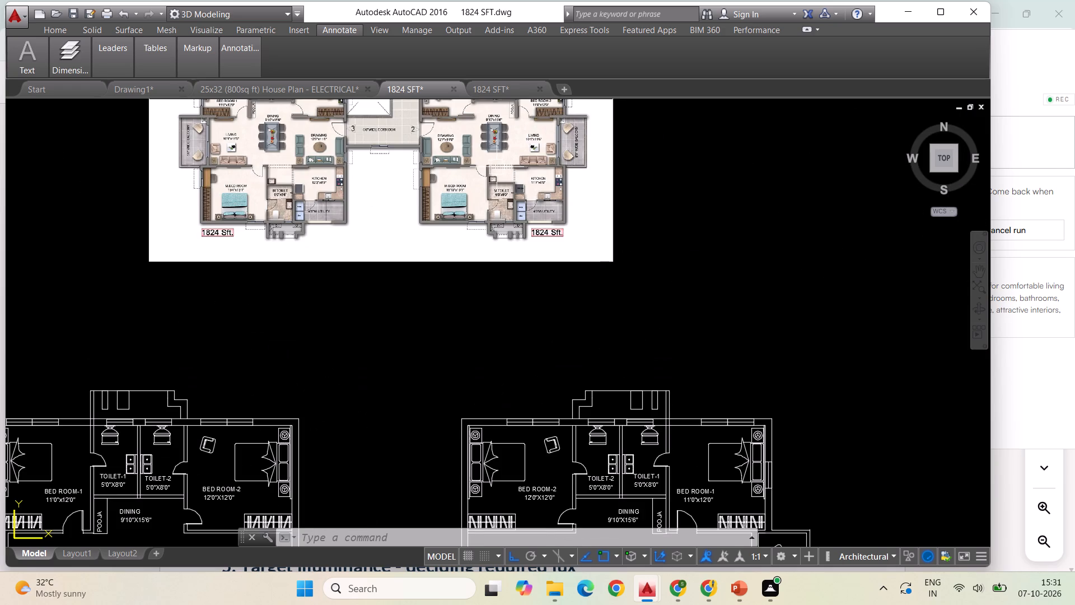
scroll(498, 166, down, 1)
click(551, 226)
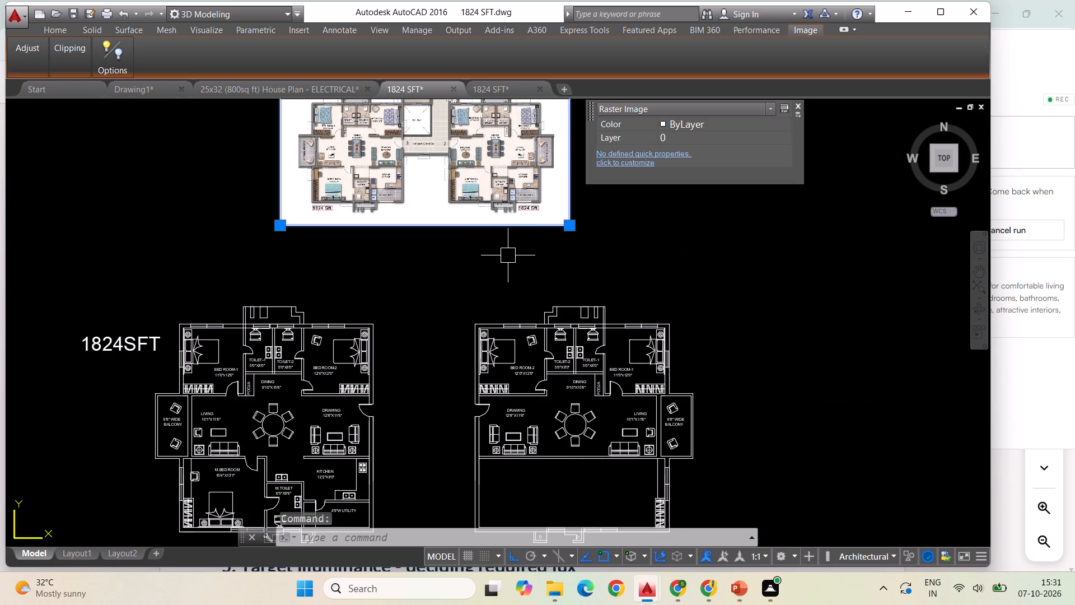
right_click(507, 257)
click(544, 319)
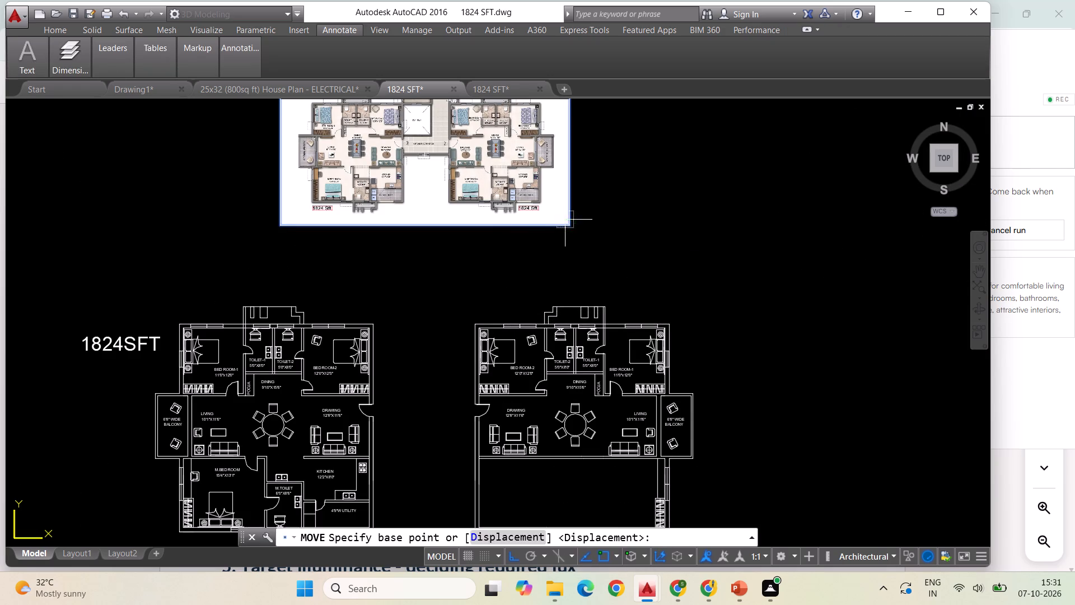
click(565, 219)
click(566, 295)
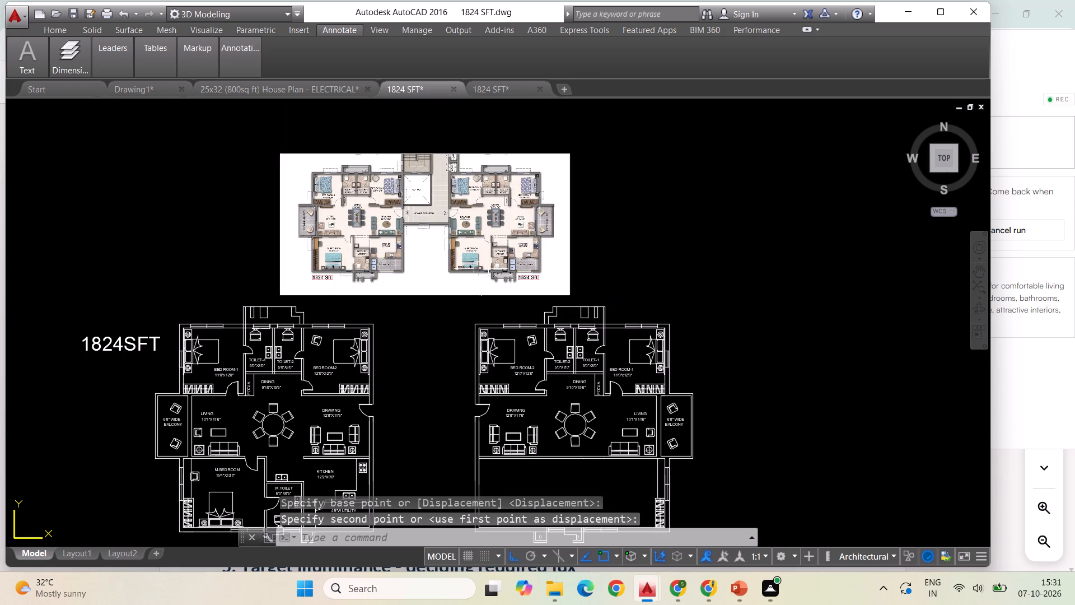
Trim the overlapping wall lines where the Toilet-1/Toilet-2 partition meets the Dining wall in the mirrored plan.
scroll(459, 200, down, 2)
scroll(525, 315, up, 2)
scroll(683, 366, down, 1)
scroll(531, 196, up, 1)
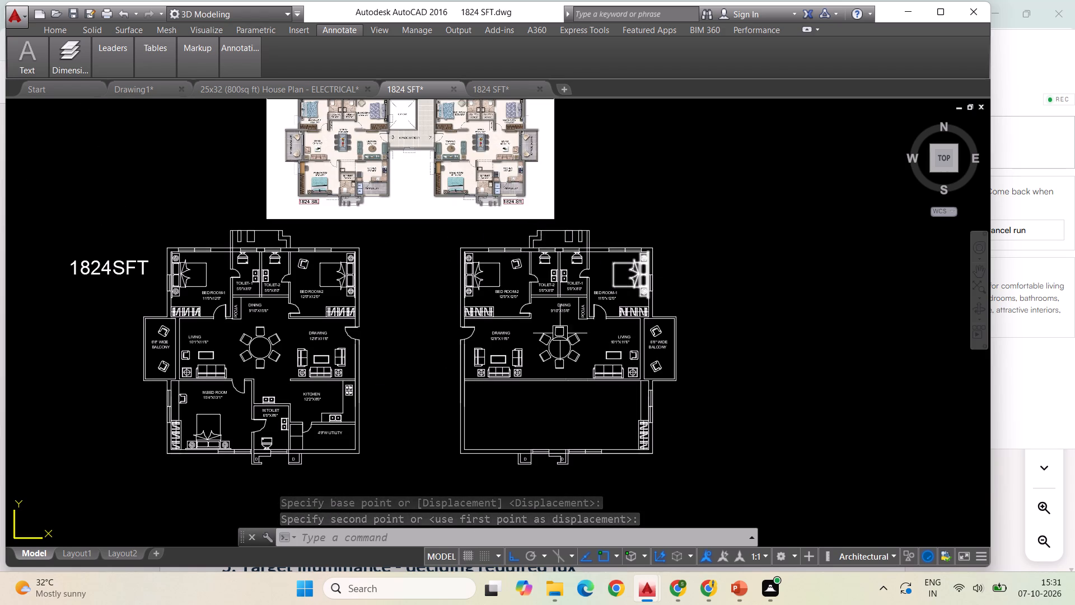
scroll(556, 296, up, 2)
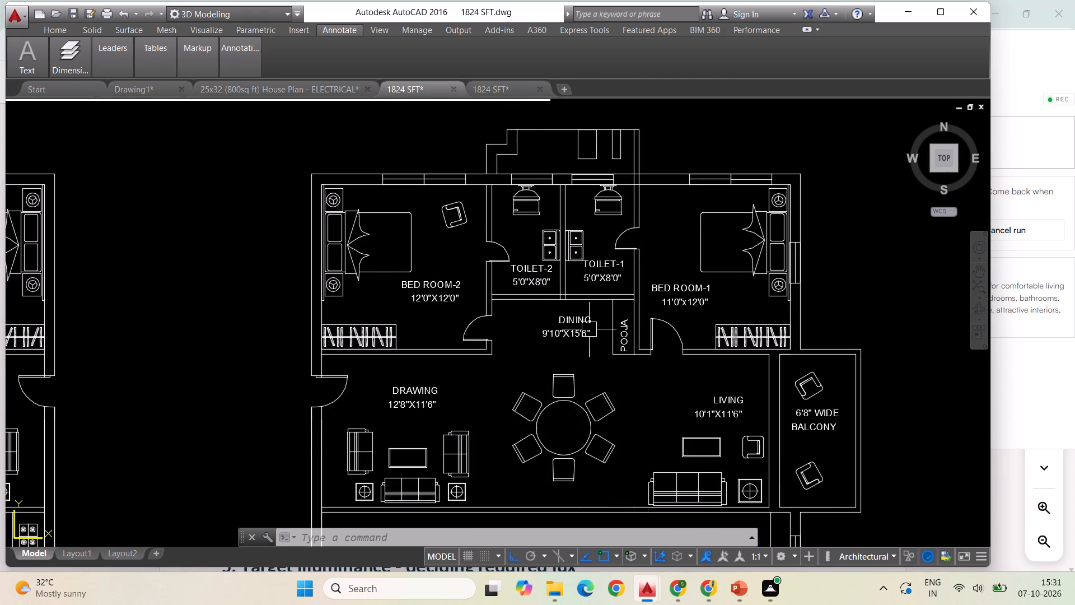
scroll(589, 329, up, 1)
key(Escape)
key(Escape)
key(t)
key(r)
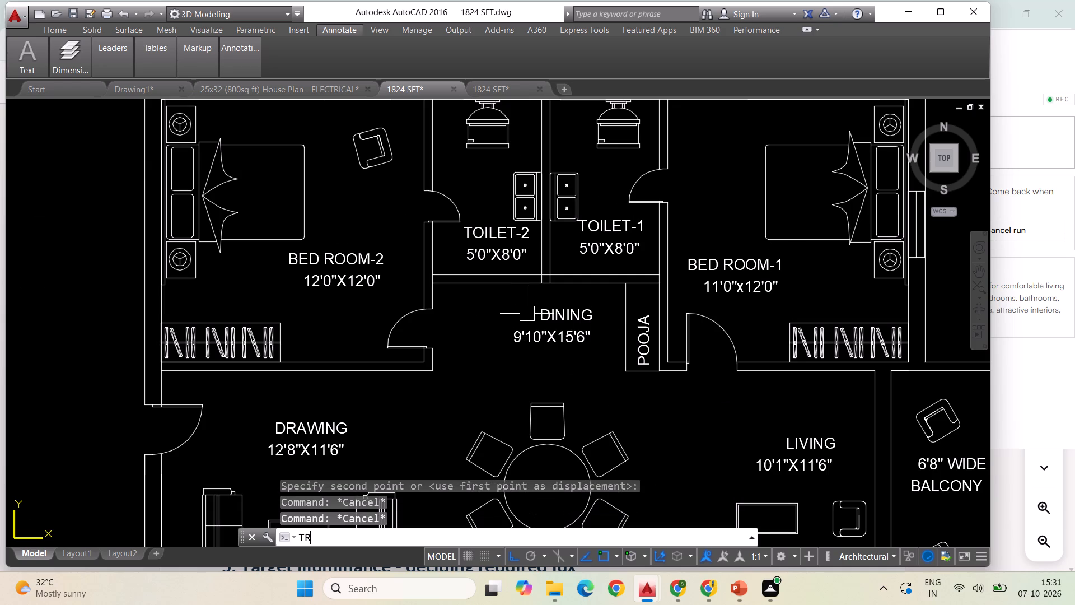
key(Return)
key(Return)
scroll(540, 272, up, 2)
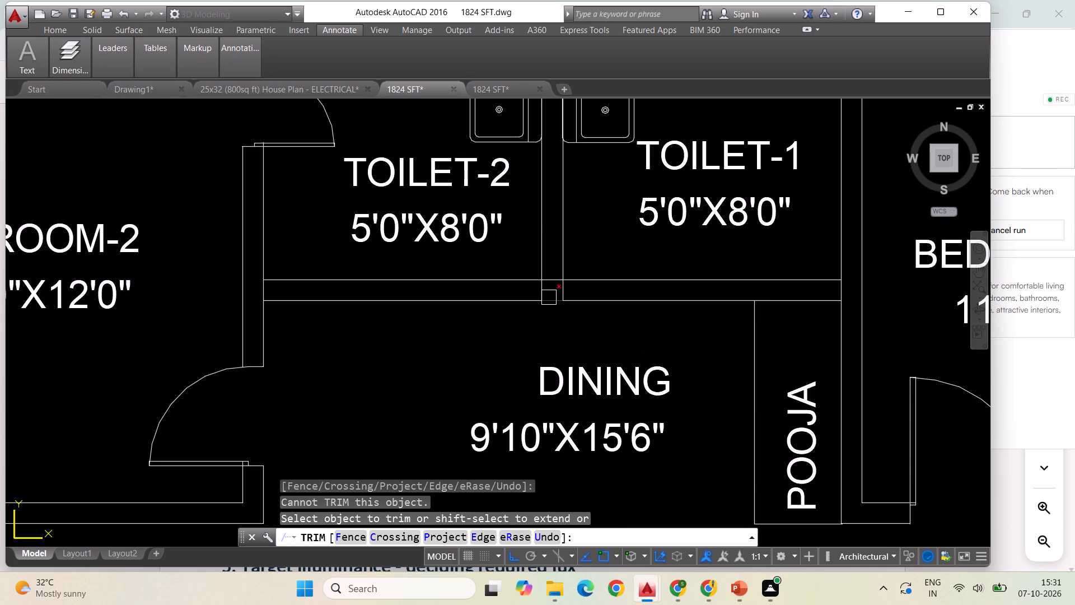
scroll(543, 292, up, 2)
click(541, 286)
click(555, 261)
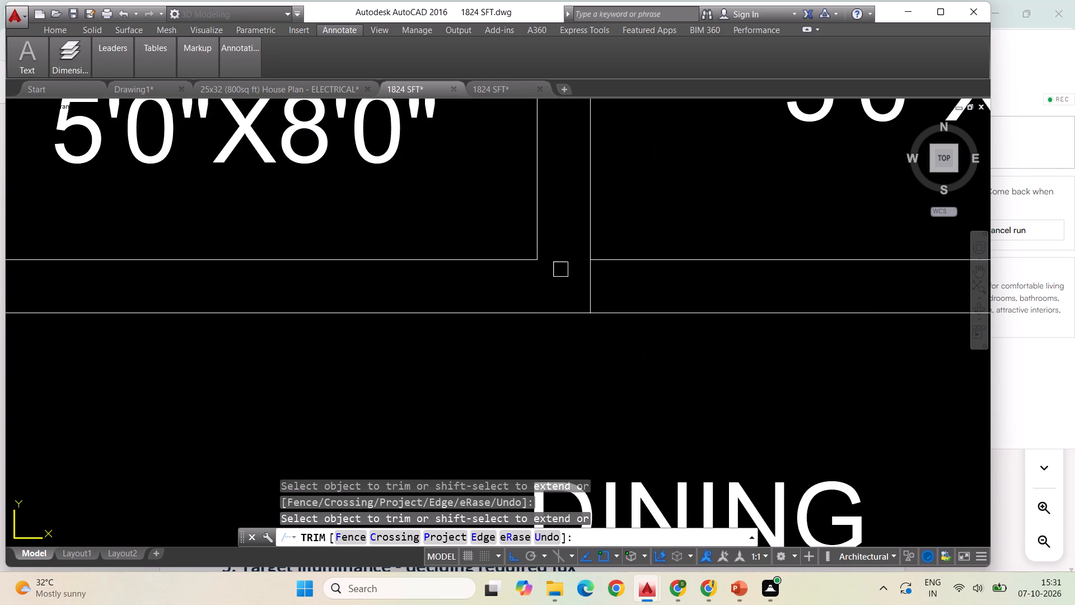
click(588, 286)
scroll(627, 334, down, 5)
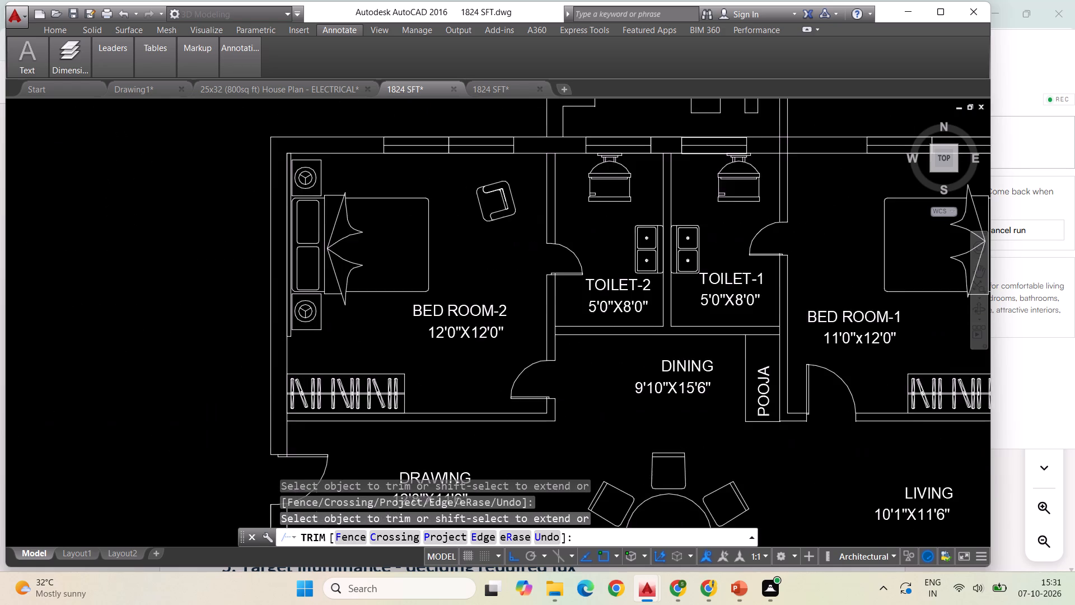
Trim the overlapping wall lines where the Toilet-1/Toilet-2 partition meets the Dining wall in the original plan.
scroll(721, 346, down, 2)
scroll(502, 305, down, 1)
scroll(339, 327, up, 3)
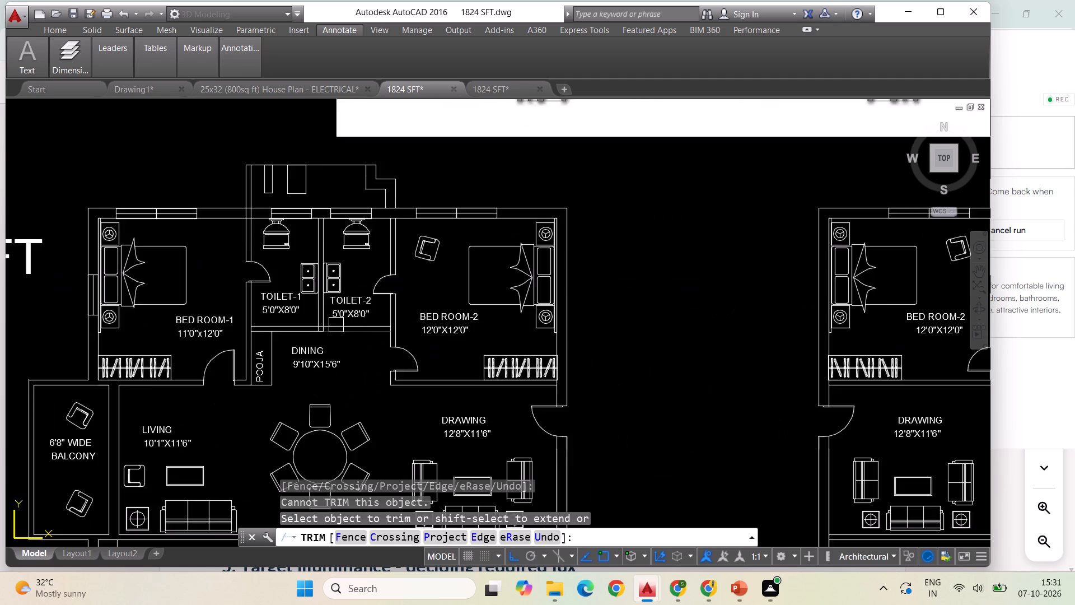
scroll(335, 325, up, 5)
click(309, 356)
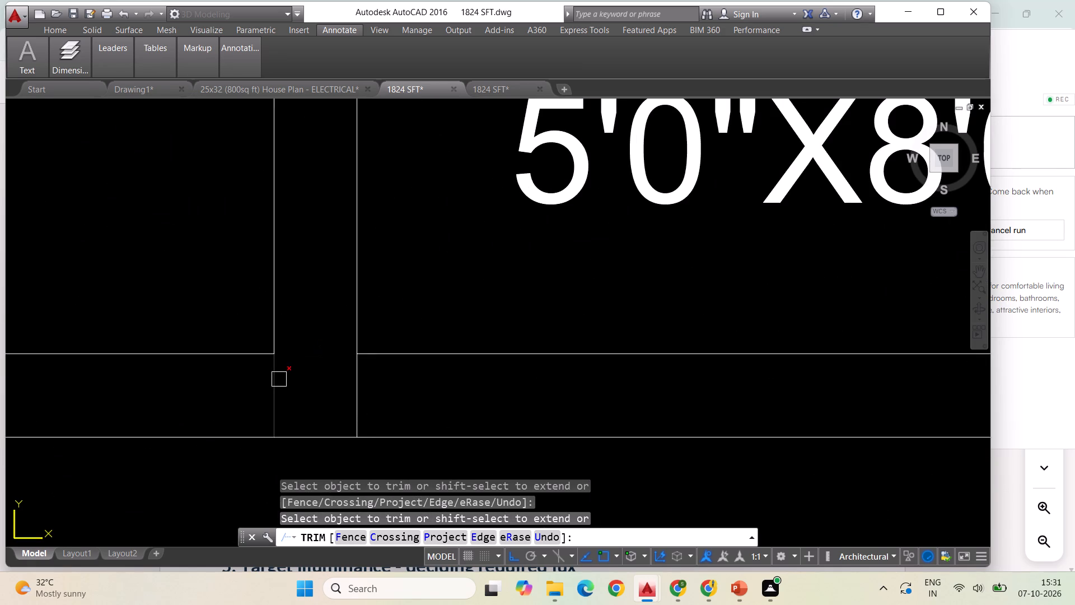
click(279, 379)
click(362, 385)
scroll(287, 381, down, 4)
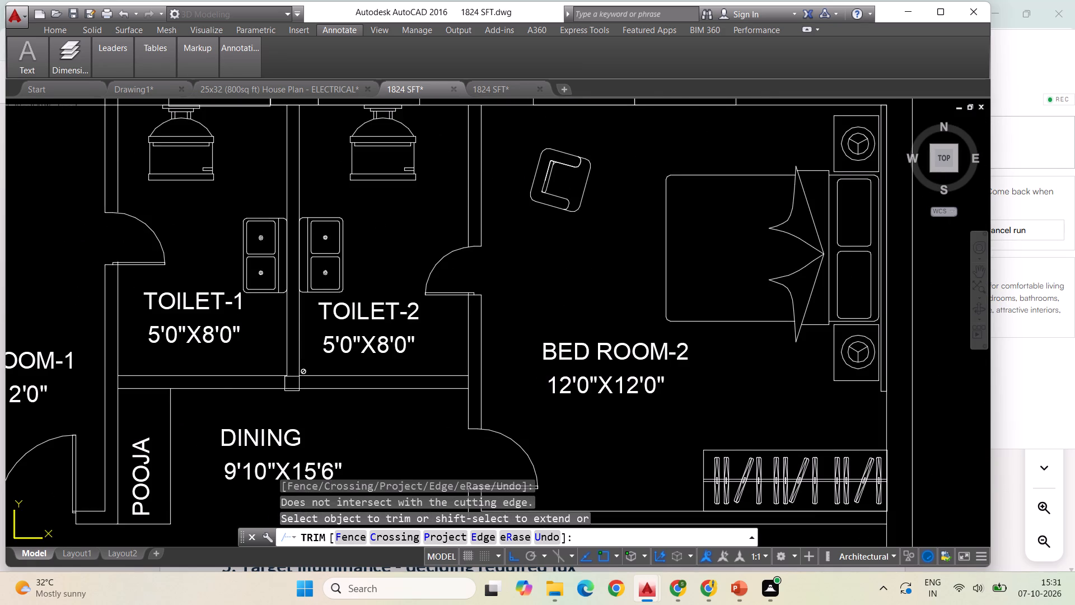
key(Escape)
Examine the reference image's M.Bed Room, M.Toilet, Kitchen and Utility arrangement against the mirrored plan's empty lower area.
scroll(291, 389, down, 3)
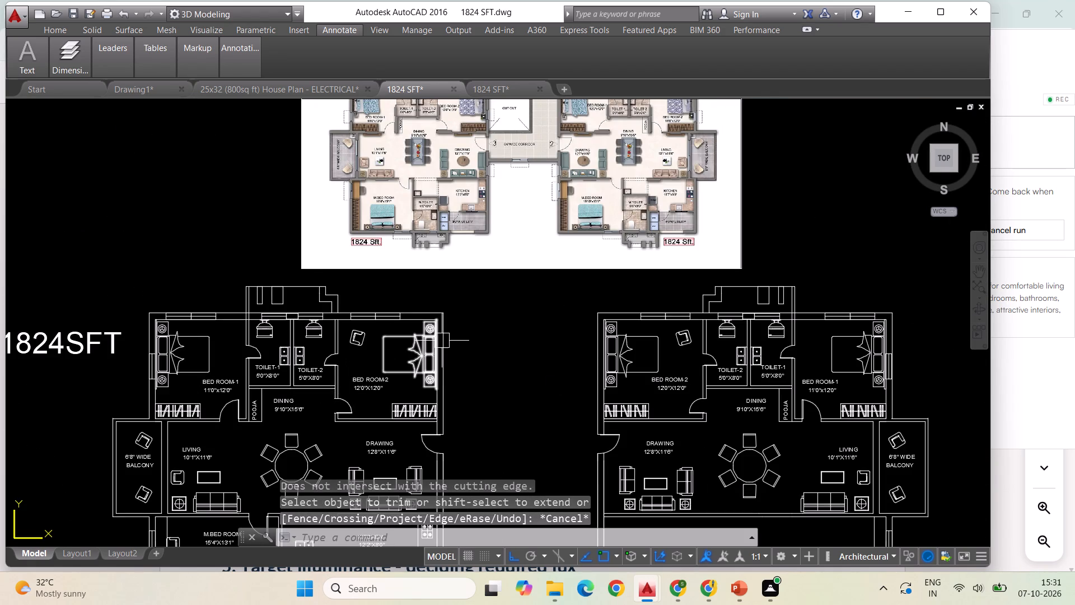
scroll(429, 331, down, 1)
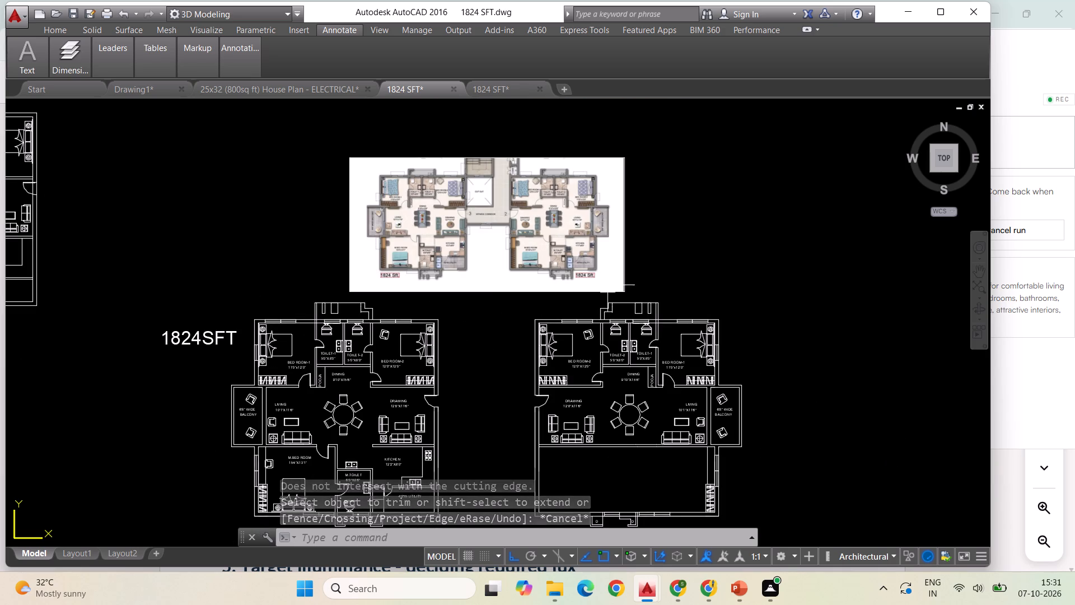
scroll(502, 245, up, 1)
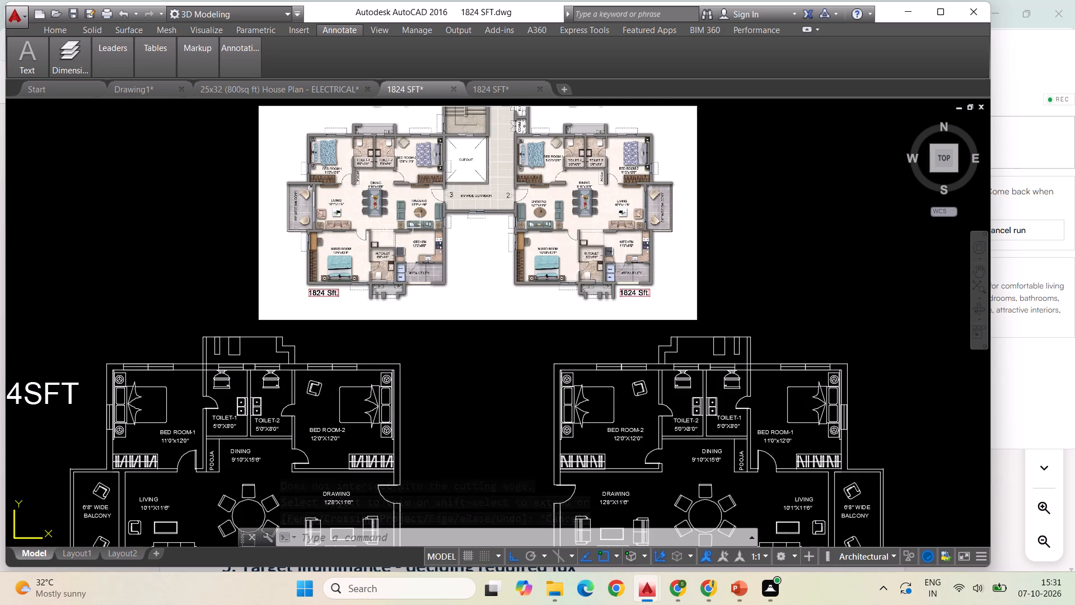
scroll(490, 220, down, 1)
scroll(615, 251, down, 1)
scroll(615, 252, up, 3)
scroll(513, 236, up, 1)
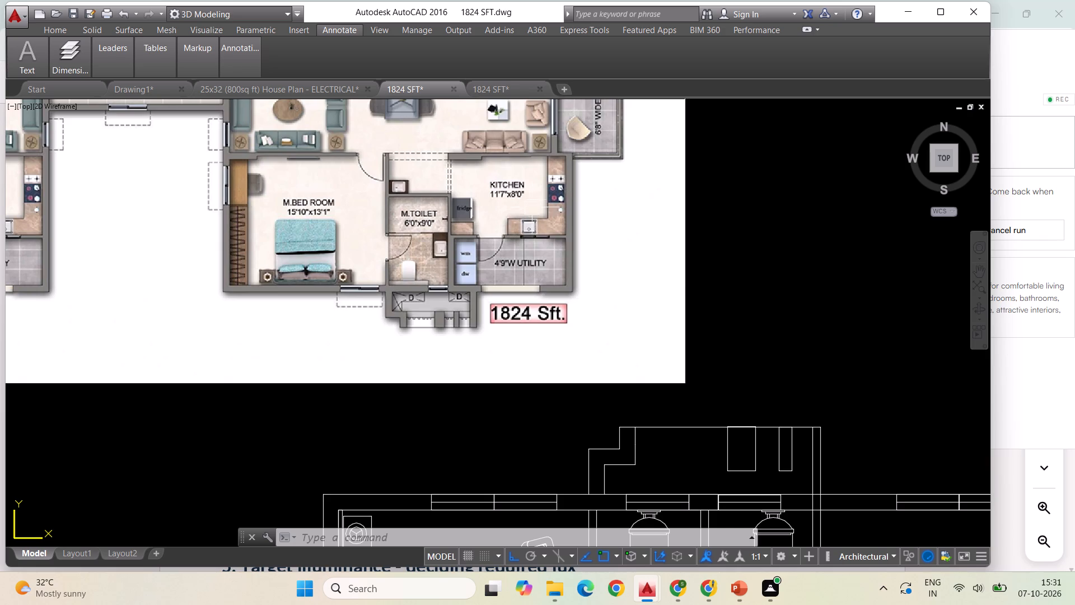
scroll(506, 191, down, 3)
scroll(591, 412, up, 1)
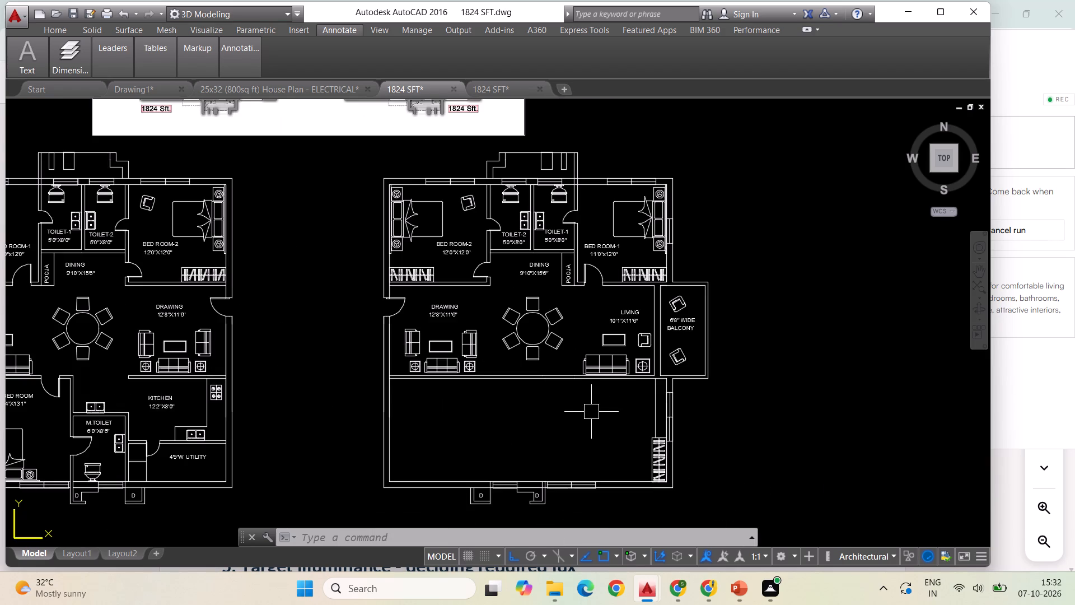
Erase the long line north of the wardrobe and overlapping hanger pieces inside it, in the mirrored plan's cleared lower area.
scroll(588, 412, down, 1)
scroll(624, 441, up, 2)
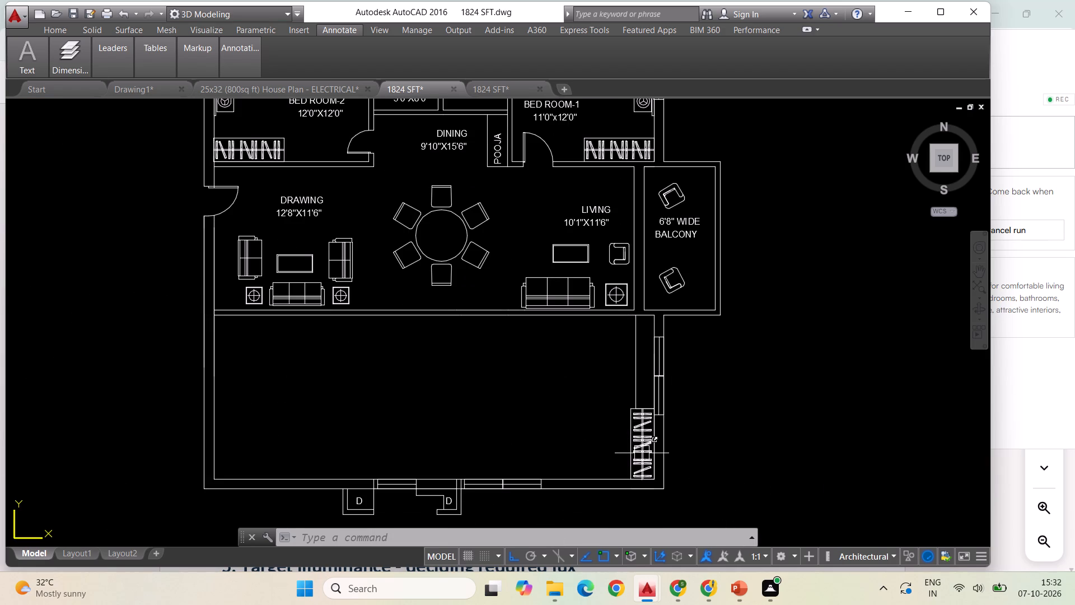
scroll(619, 442, up, 1)
click(565, 341)
click(659, 461)
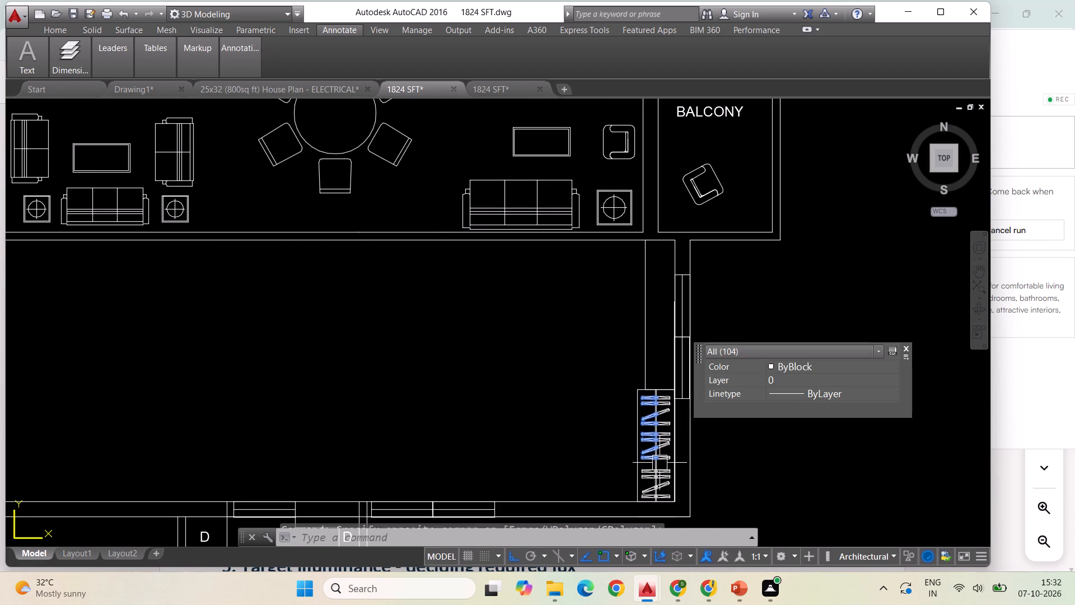
click(663, 492)
click(646, 343)
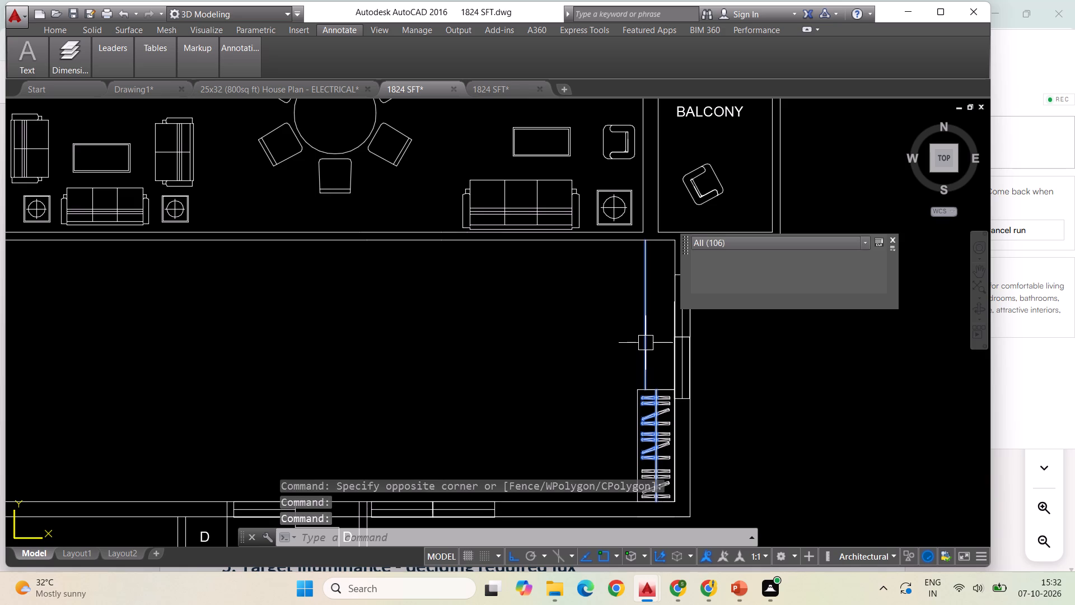
key(Delete)
click(584, 336)
click(657, 436)
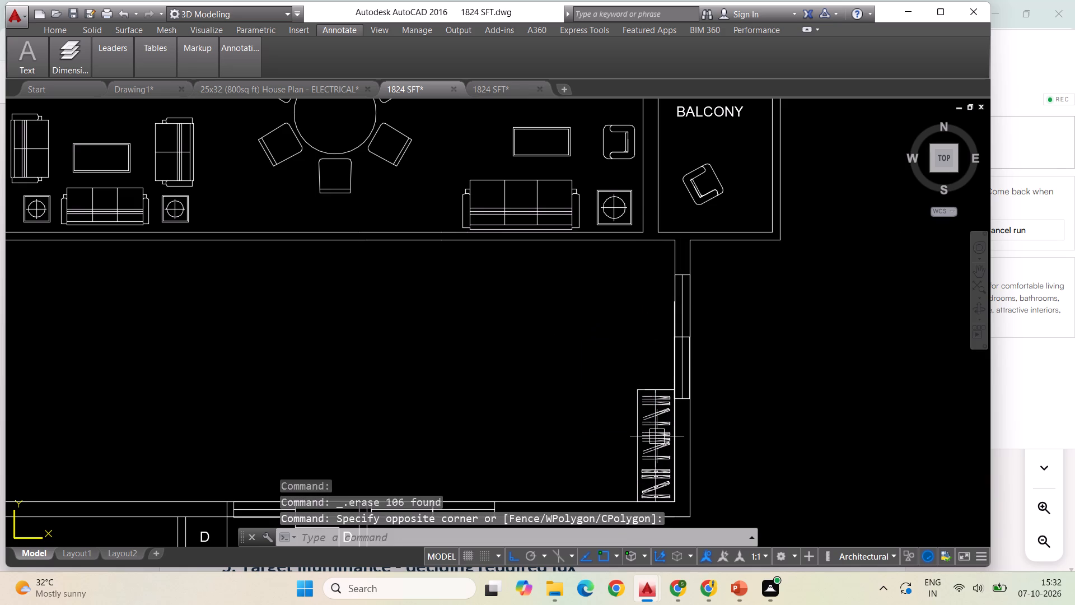
key(Delete)
click(657, 443)
key(Delete)
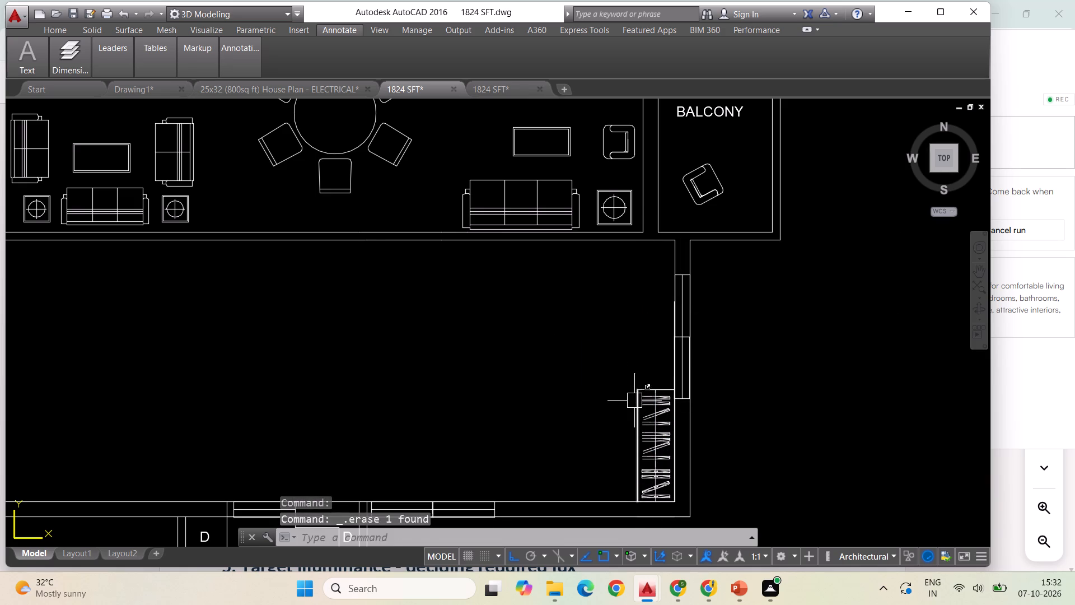
Erase the wardrobe's outline segment that runs along the outer wall in the mirrored plan's lower area.
click(611, 372)
click(655, 439)
click(670, 464)
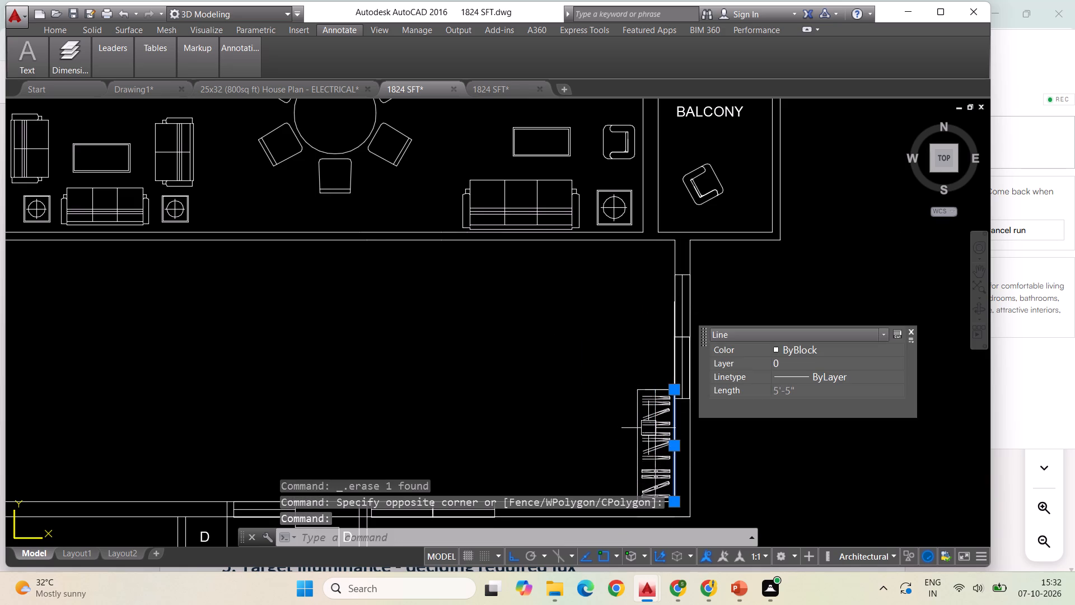
key(Escape)
click(557, 357)
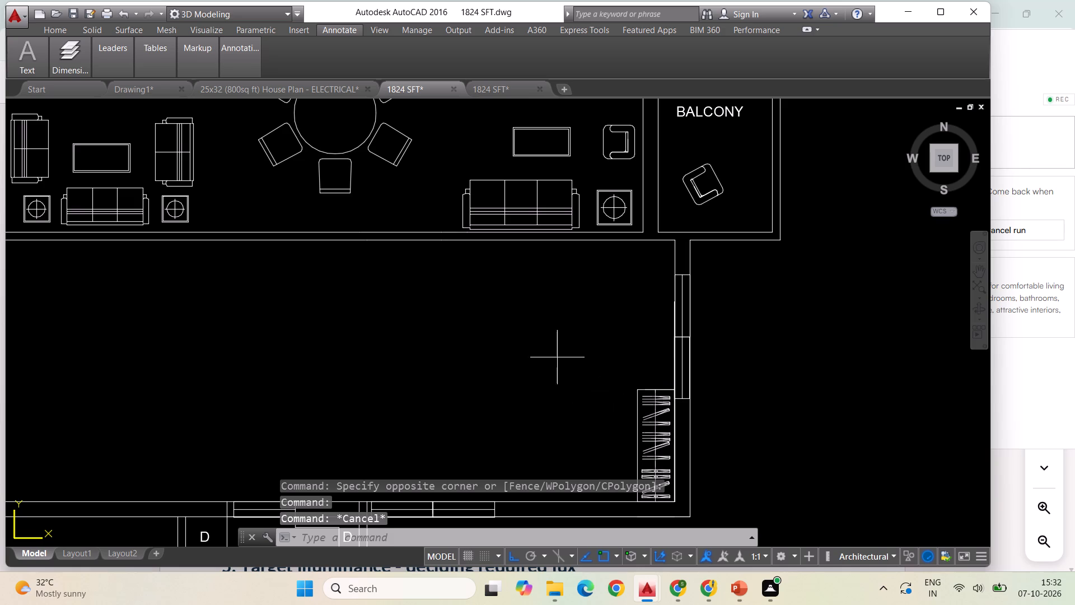
click(665, 463)
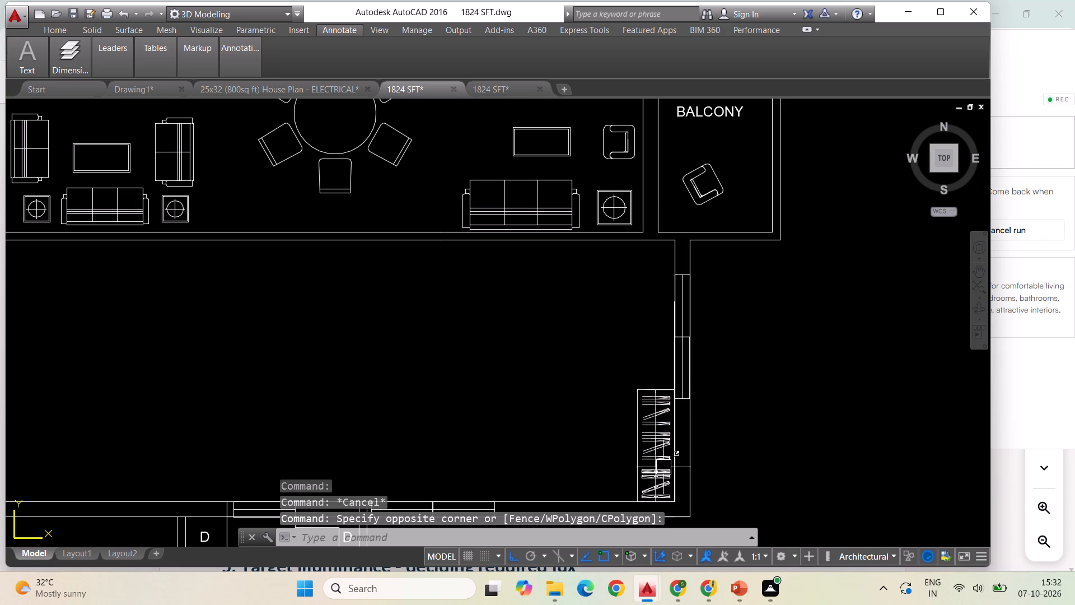
scroll(644, 477, up, 2)
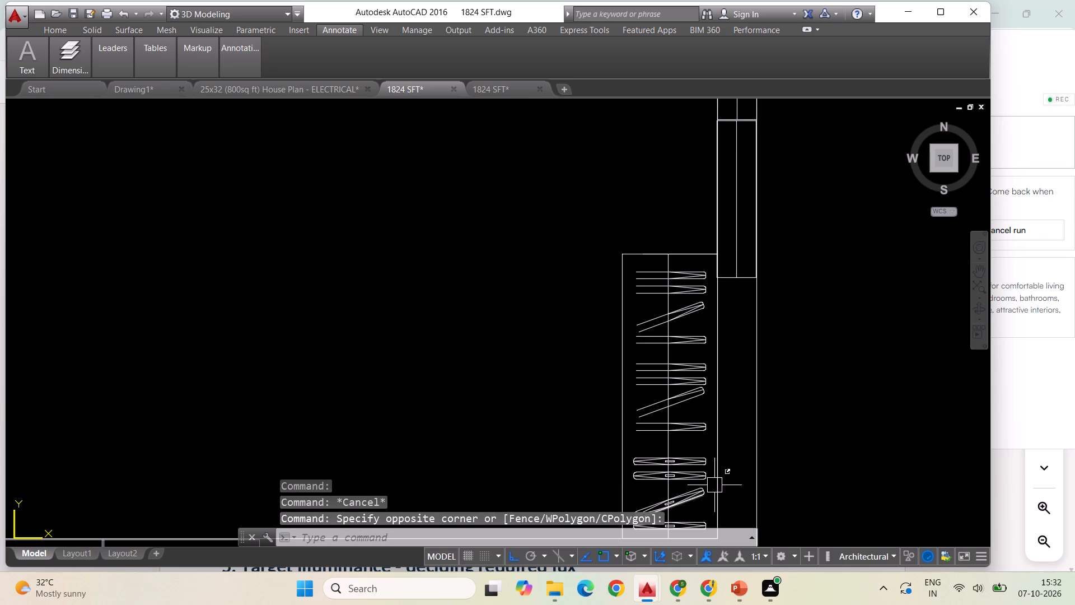
click(715, 484)
key(Delete)
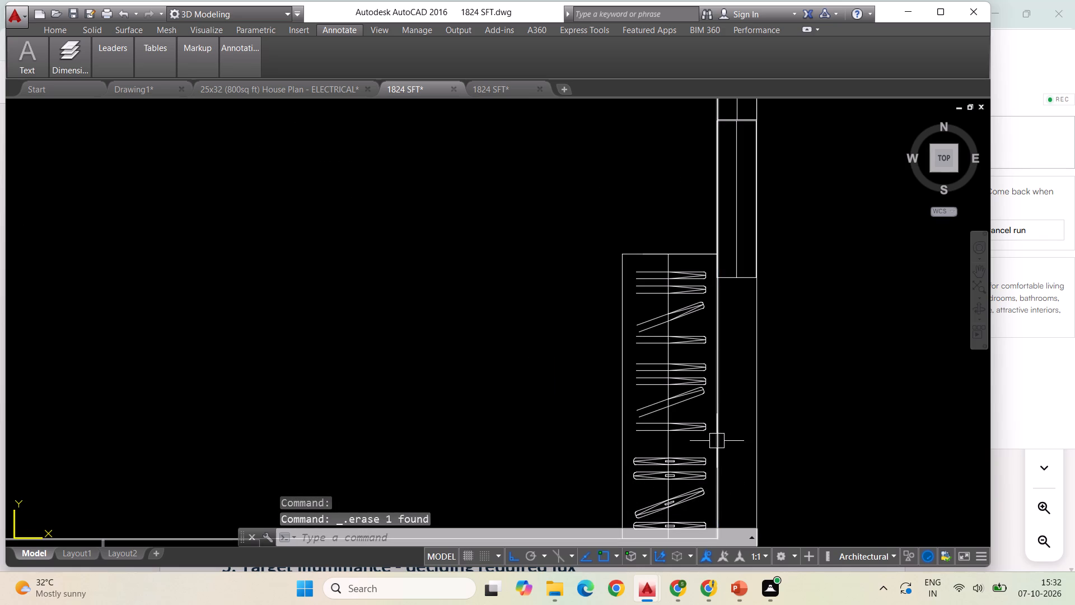
Erase the leftover wardrobe's remaining outline, hanging rod and upper hangers in the mirrored plan's lower area.
drag(699, 464, 690, 452)
drag(569, 270, 575, 267)
click(675, 441)
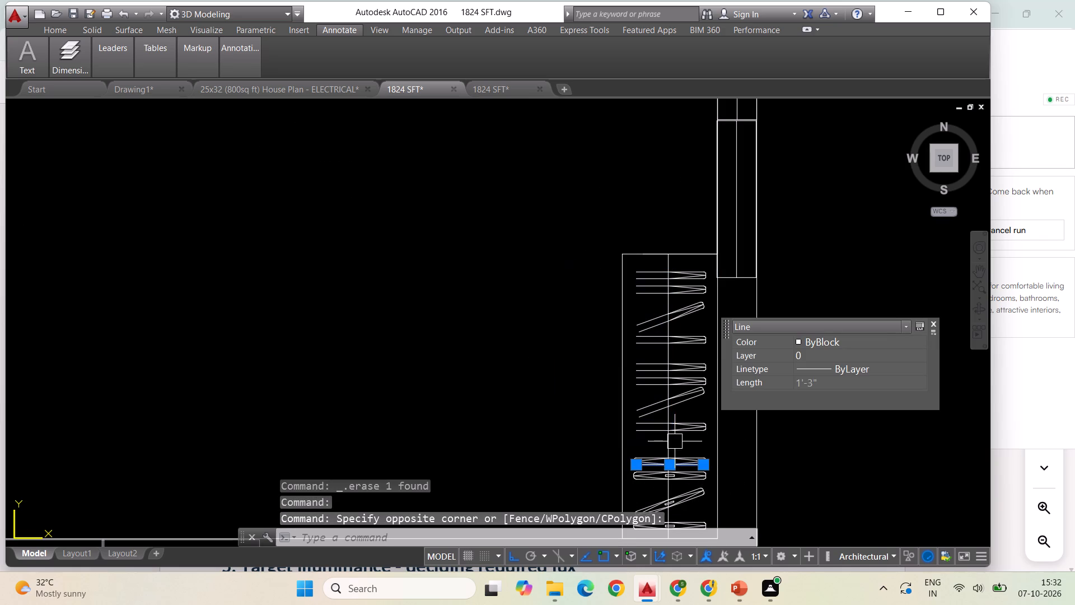
drag(685, 447, 679, 432)
click(586, 366)
key(Delete)
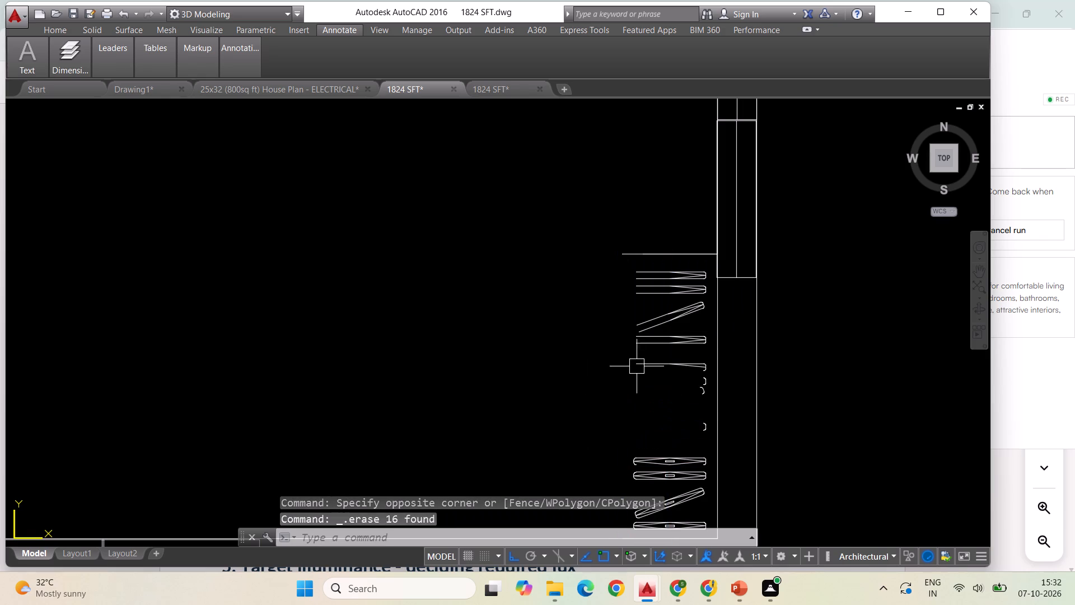
scroll(699, 348, up, 1)
click(719, 375)
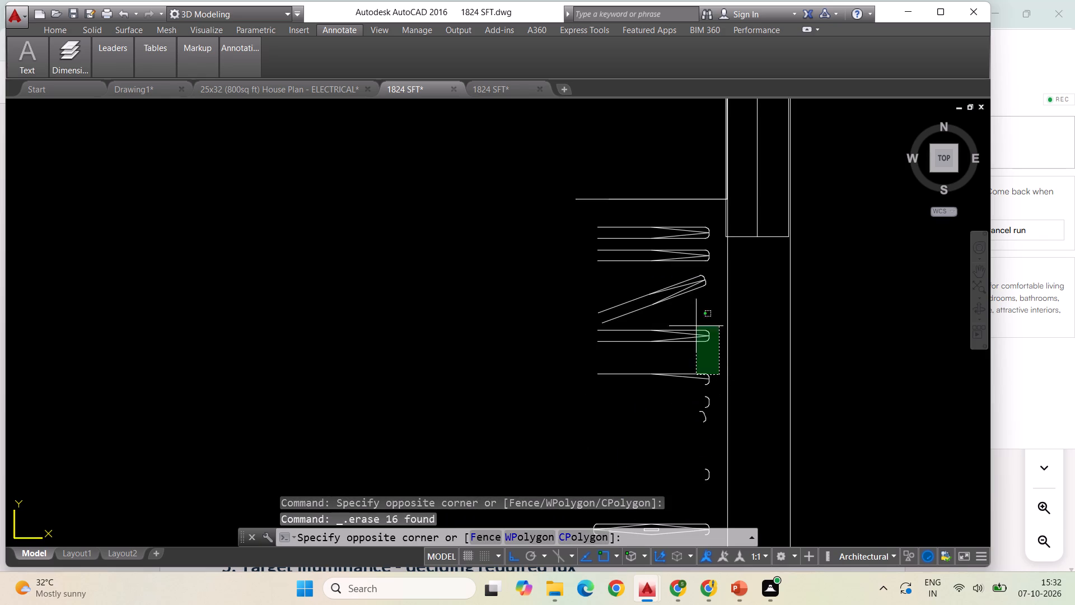
click(535, 192)
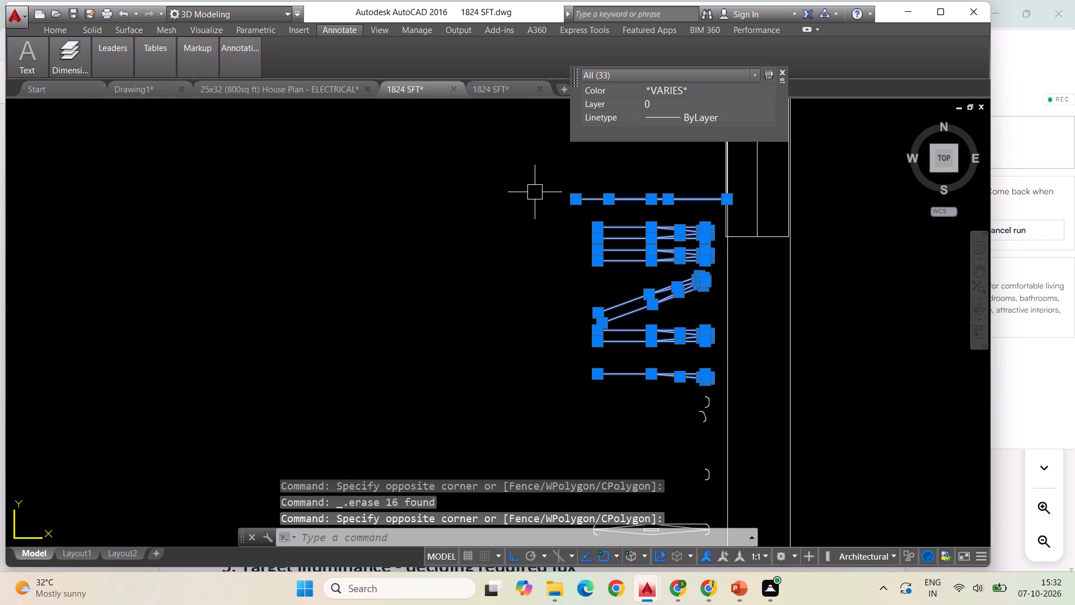
key(Delete)
Erase the remaining hanger pieces and arc fragments in the lower corner beside the outer wall of the mirrored plan.
scroll(586, 205, down, 1)
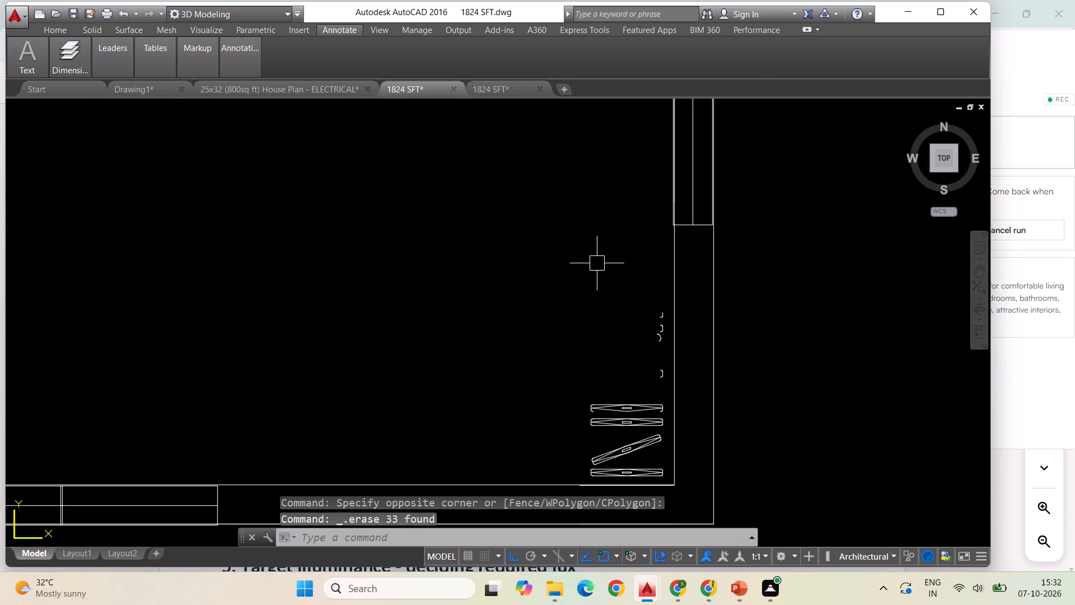
click(552, 249)
click(663, 455)
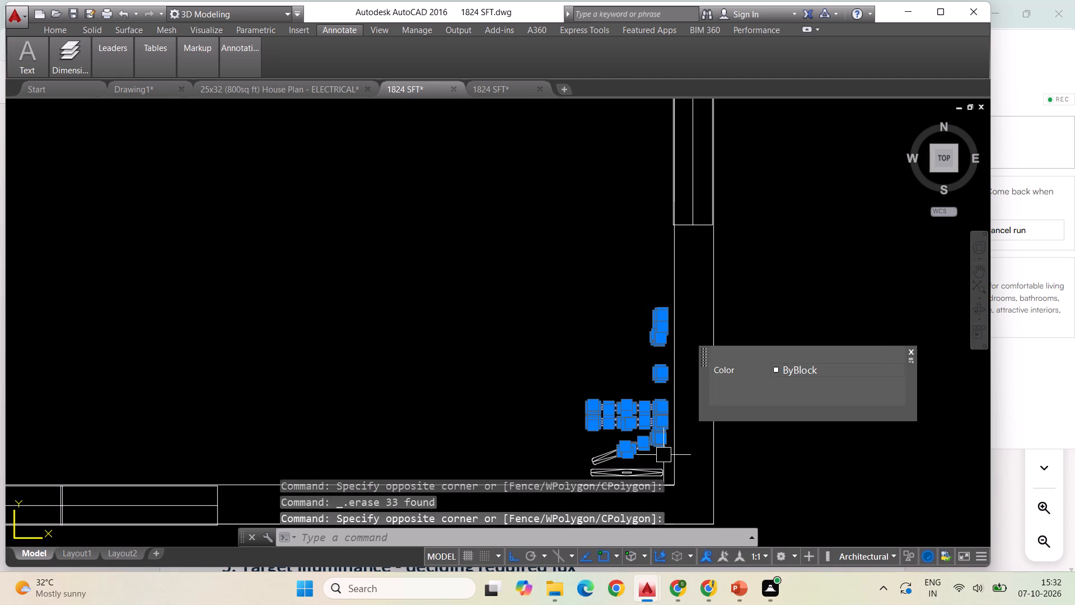
click(657, 476)
key(Delete)
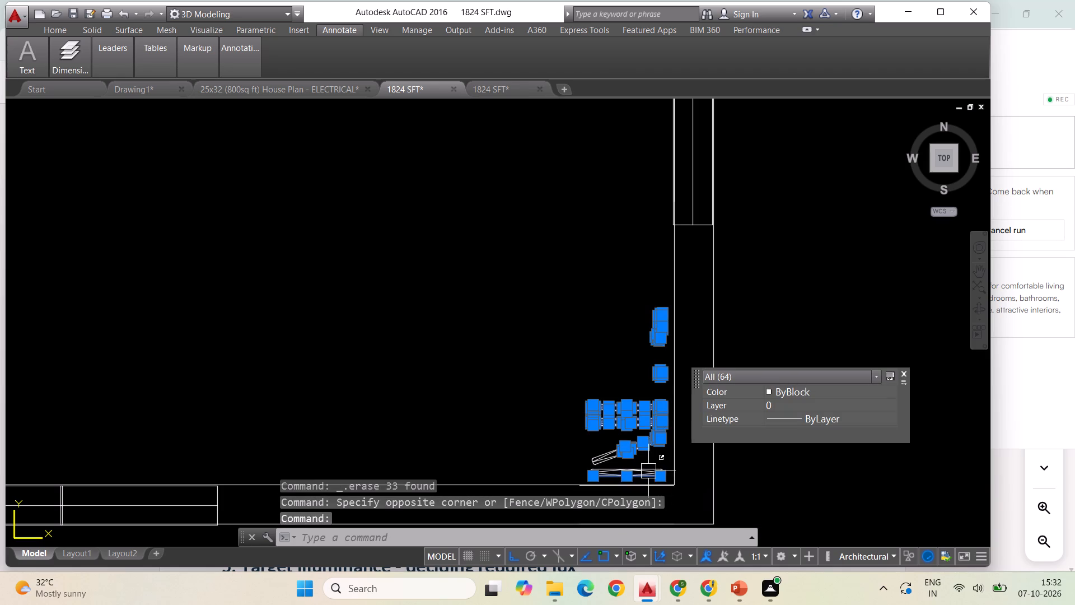
key(Delete)
click(657, 473)
key(Delete)
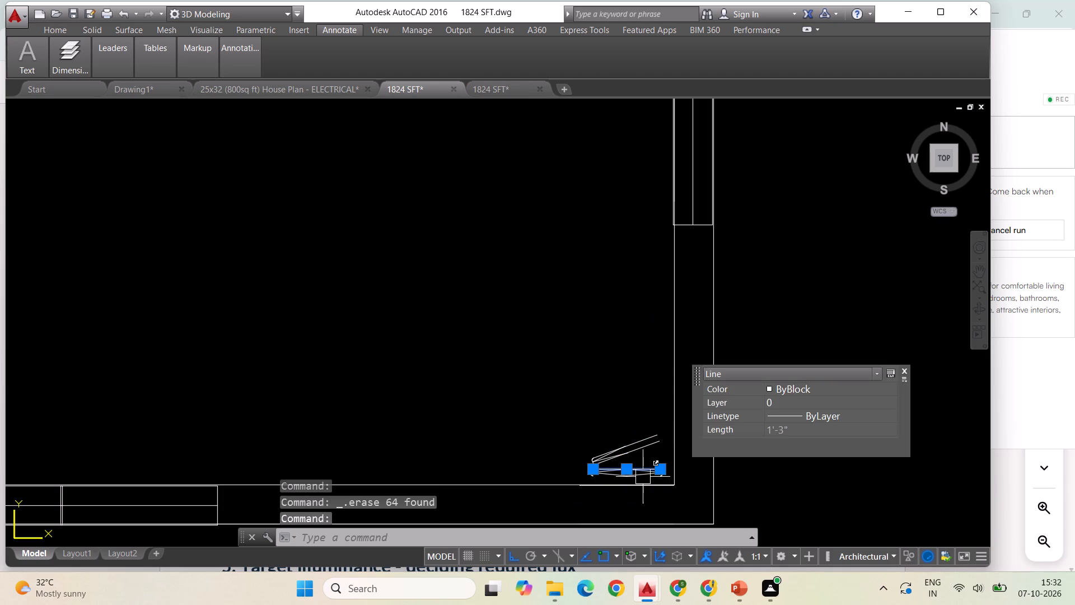
key(Delete)
scroll(633, 471, up, 5)
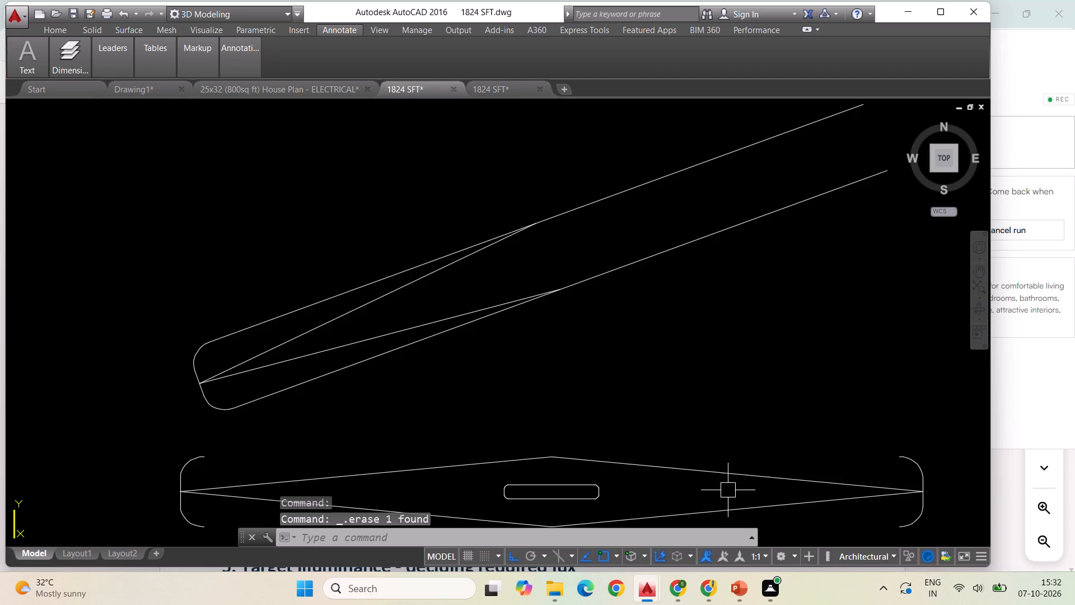
scroll(674, 423, down, 3)
click(747, 460)
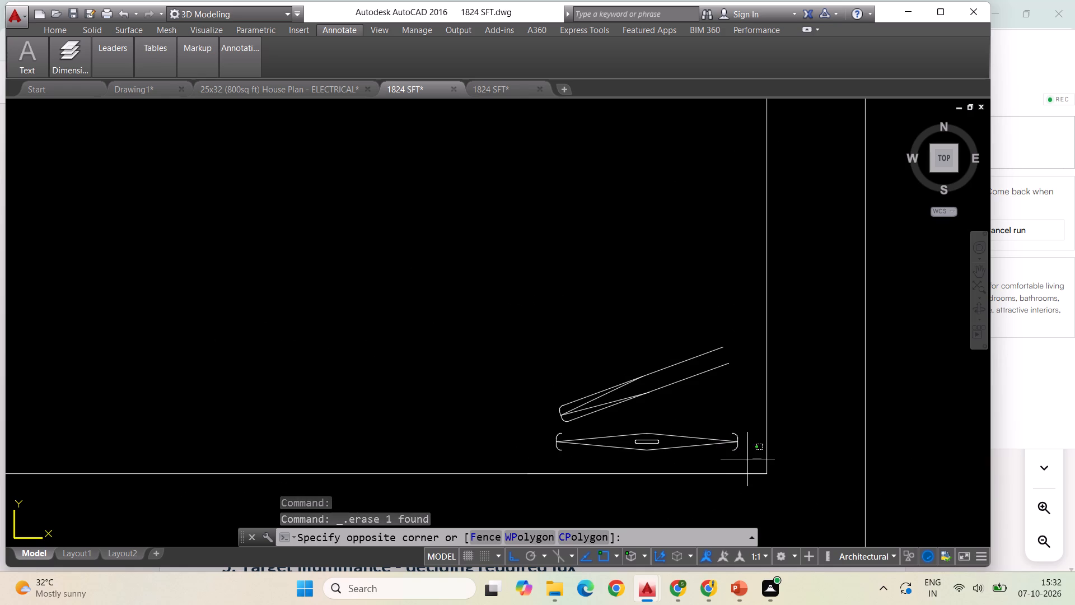
click(531, 387)
key(Delete)
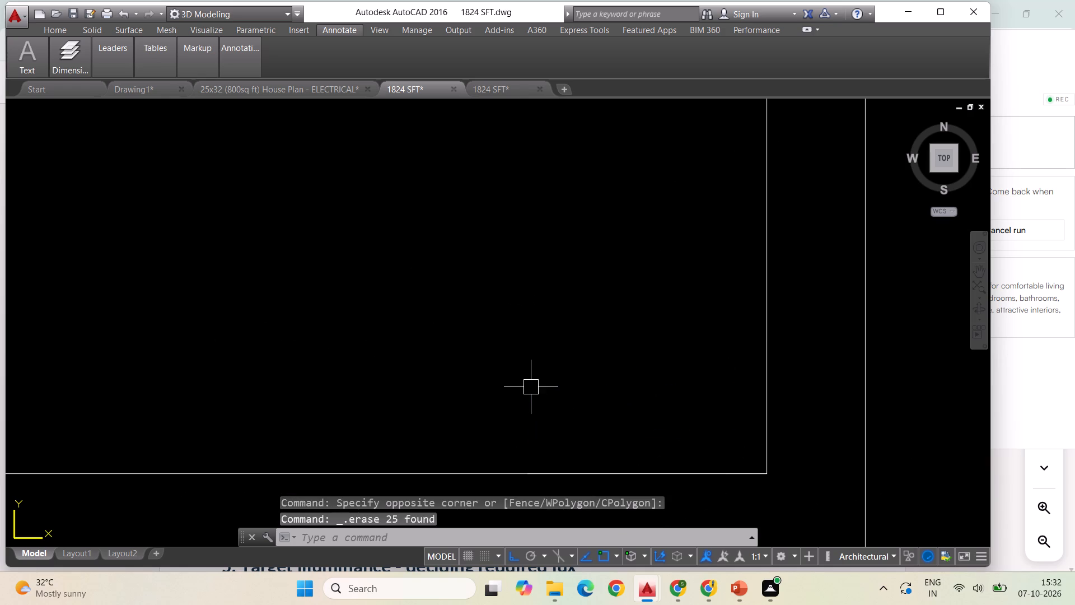
Save the 1824 SFT drawing.
scroll(578, 392, down, 2)
scroll(648, 379, down, 1)
scroll(764, 424, down, 1)
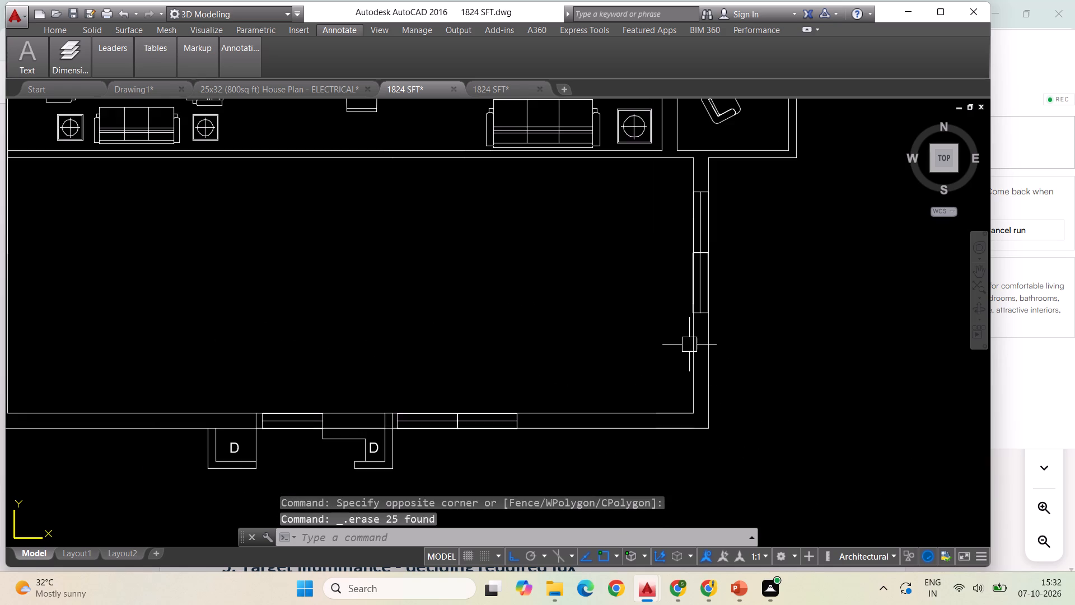
scroll(664, 318, up, 1)
scroll(790, 365, down, 4)
key(ctrl+s)
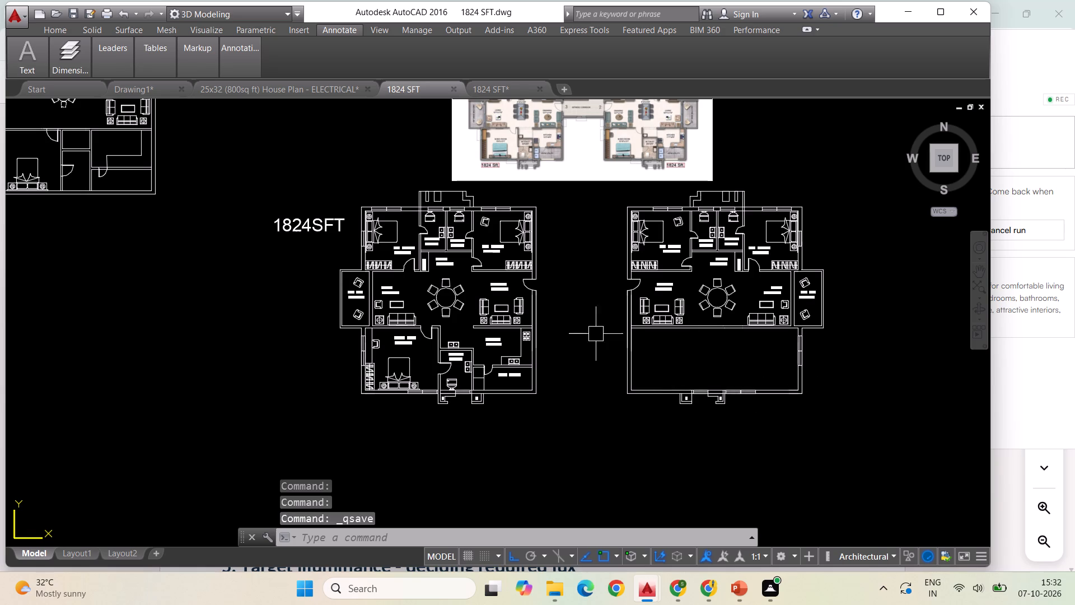
Offset the wall line below the mirrored plan's Living room by 8' down into the empty lower area.
scroll(506, 342, up, 2)
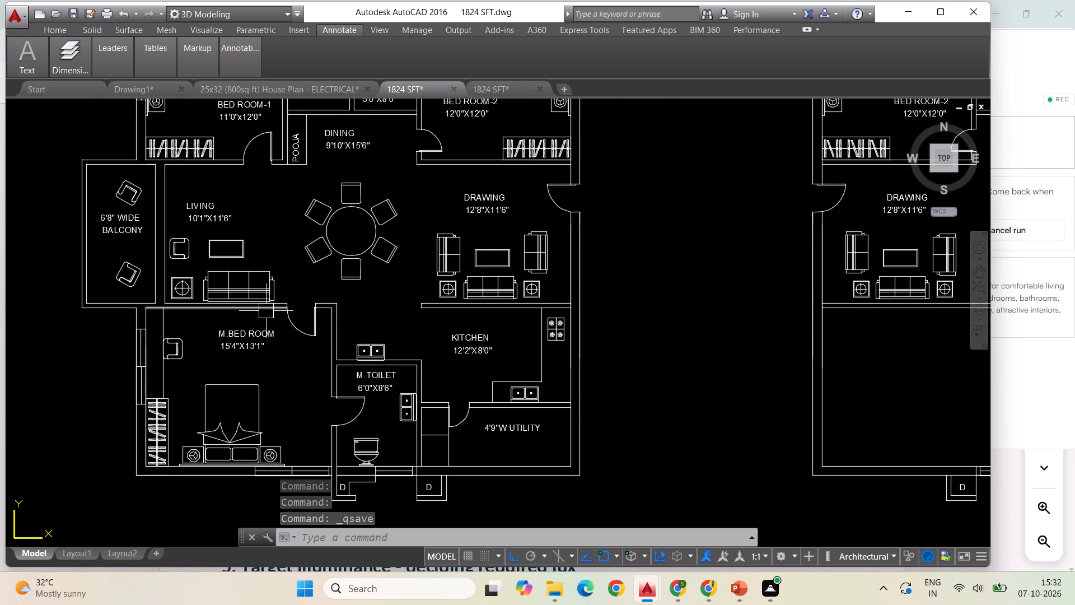
scroll(266, 311, down, 1)
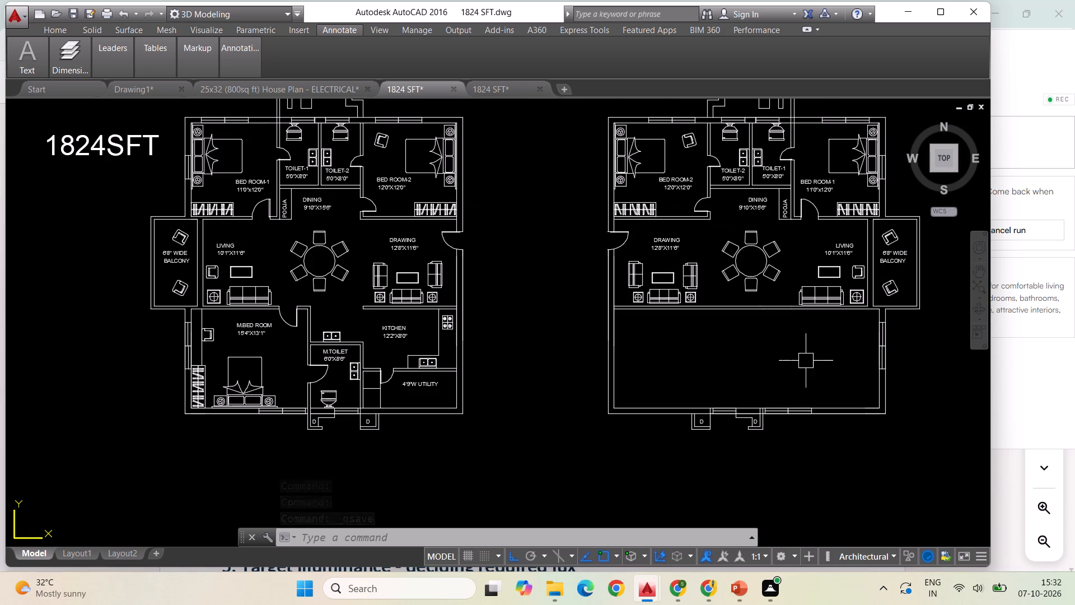
scroll(428, 349, up, 1)
scroll(310, 355, down, 1)
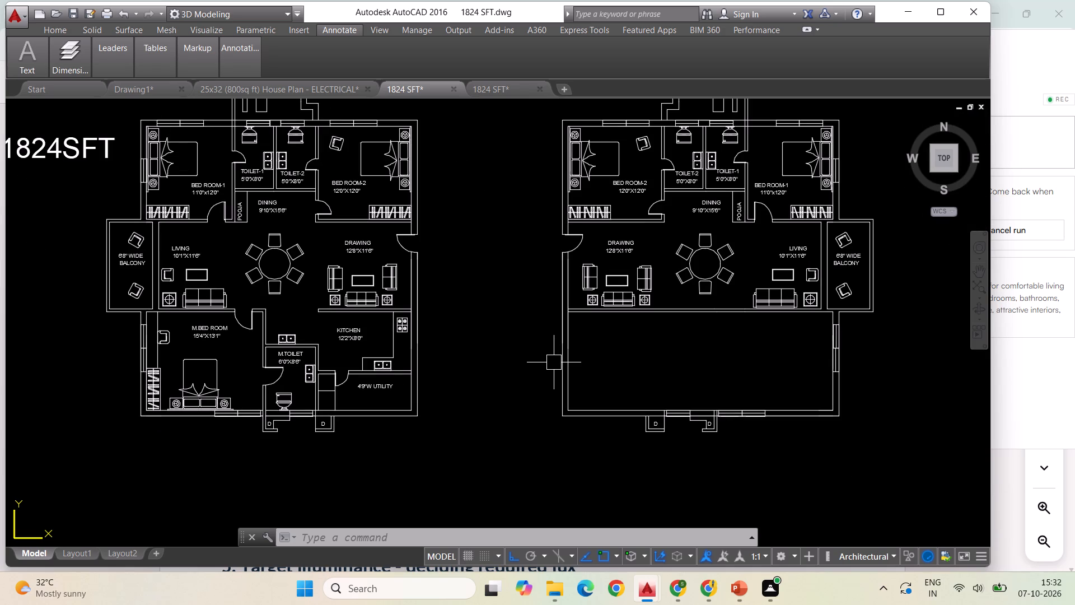
key(Escape)
key(o)
key(Return)
text(8')
key(Return)
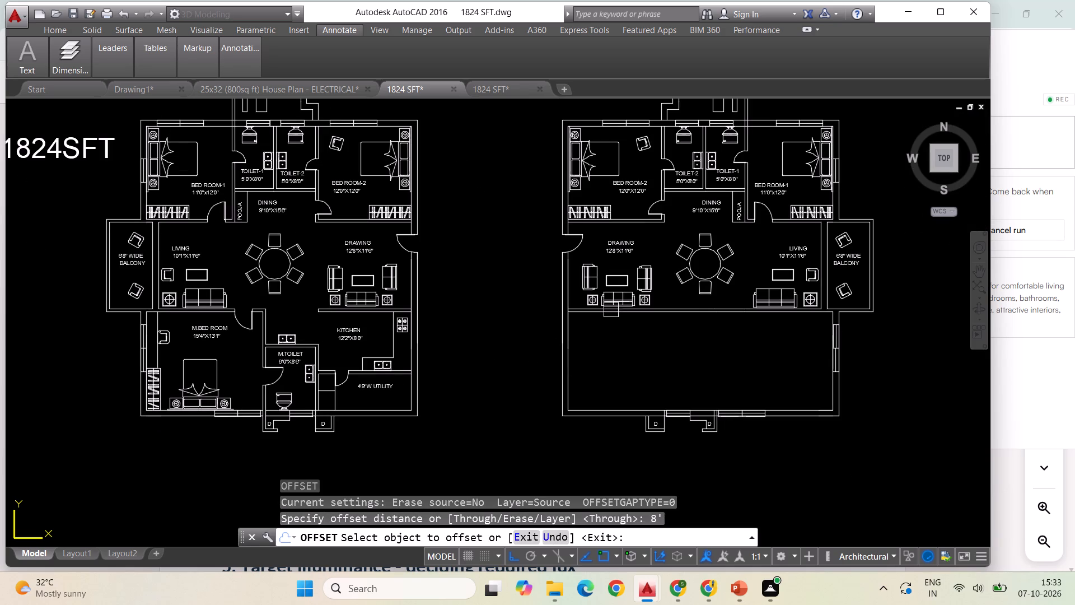
click(785, 318)
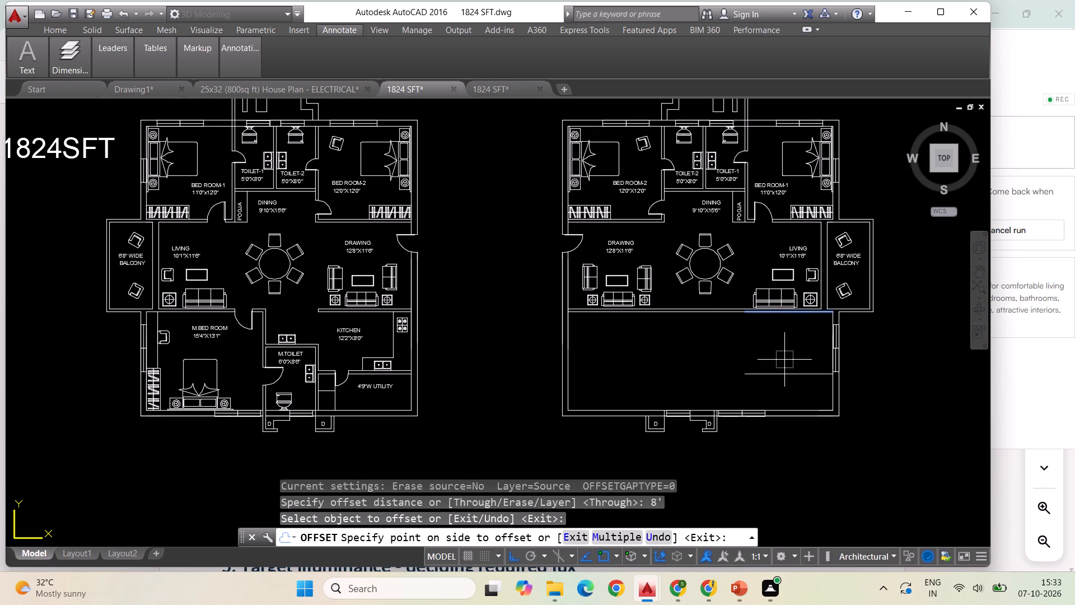
click(784, 360)
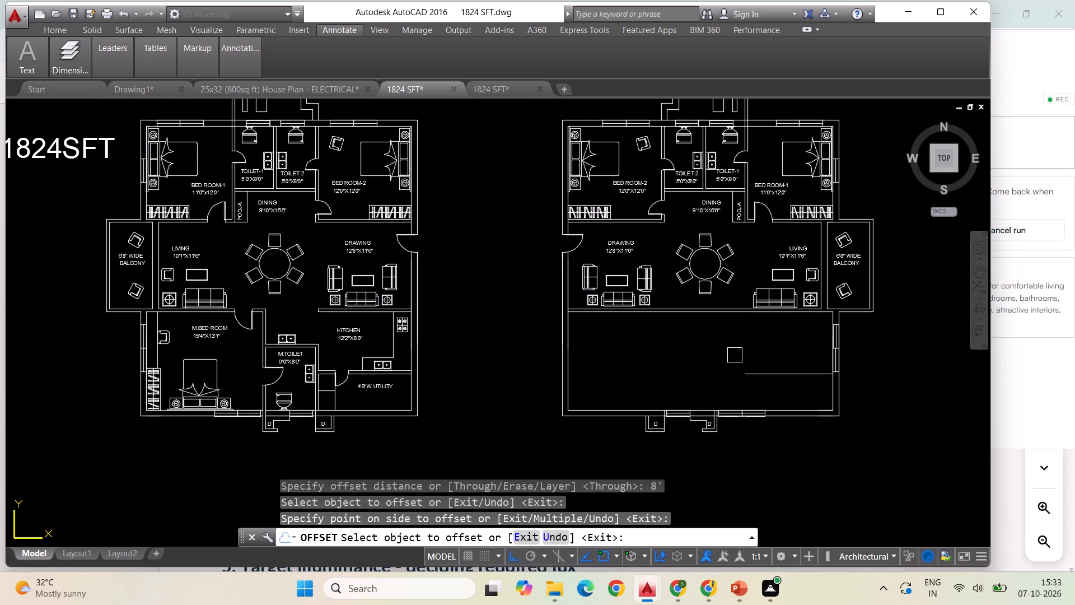
Offset the new horizontal line in the mirrored plan's lower area 4.5" upward to form a partition wall.
key(space)
key(space)
text(4.5")
key(Return)
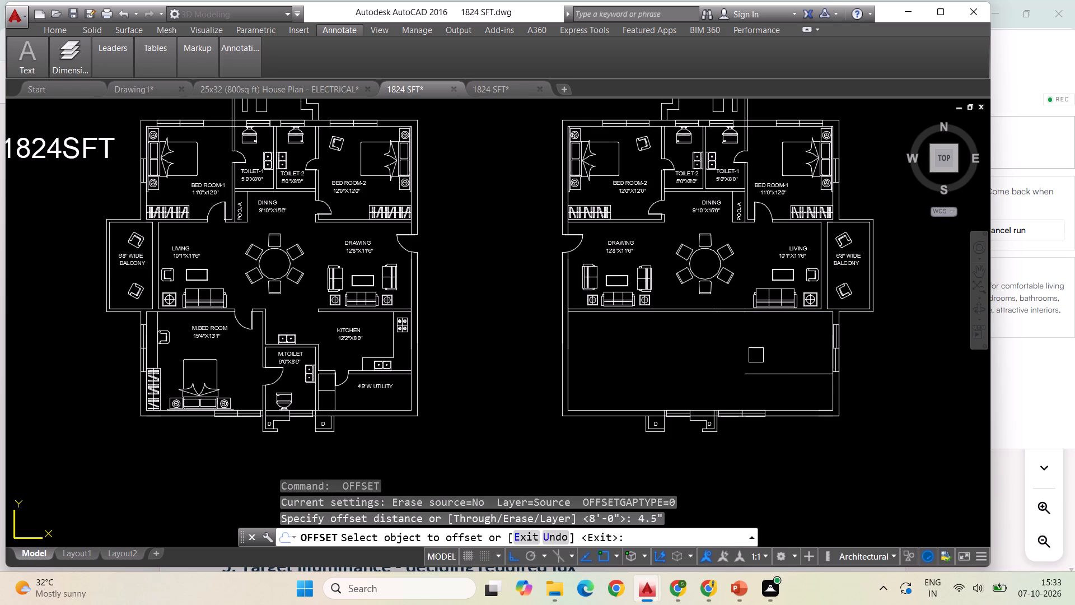
click(769, 373)
click(767, 351)
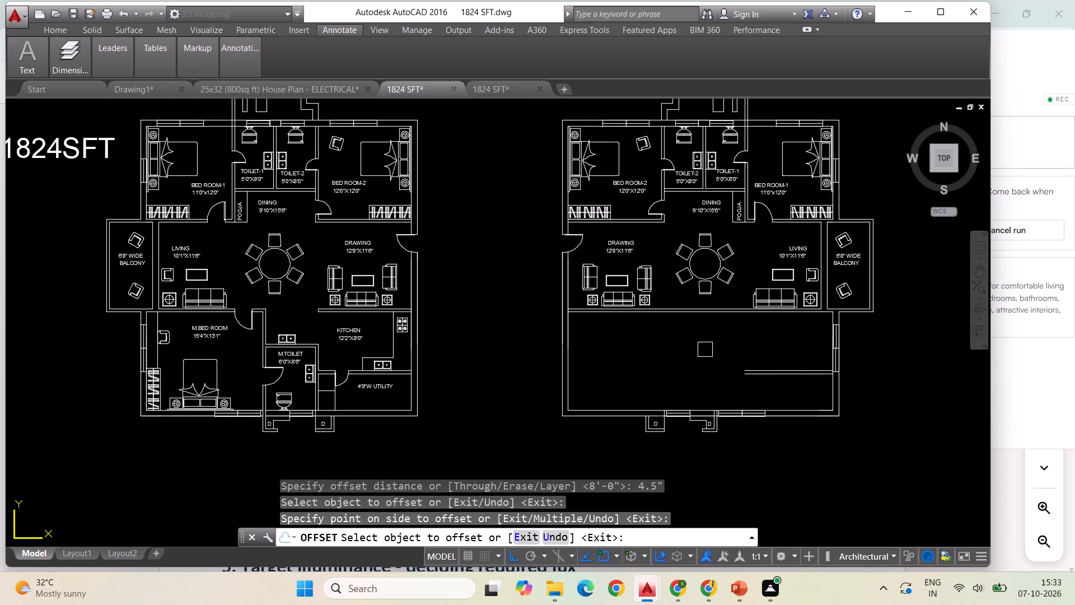
key(Escape)
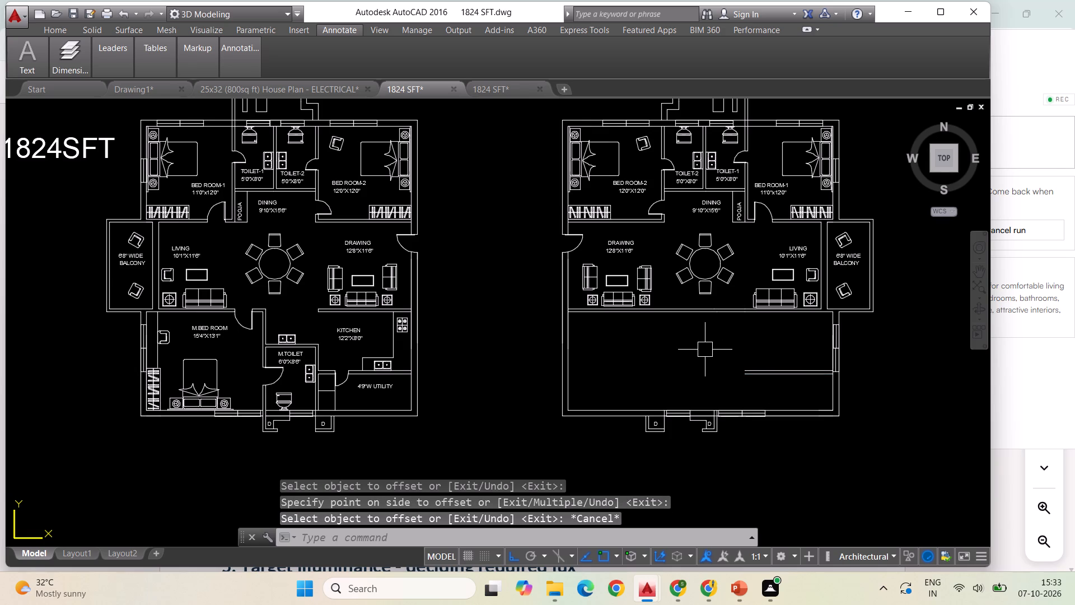
Save the 1824 SFT drawing.
key(ctrl+s)
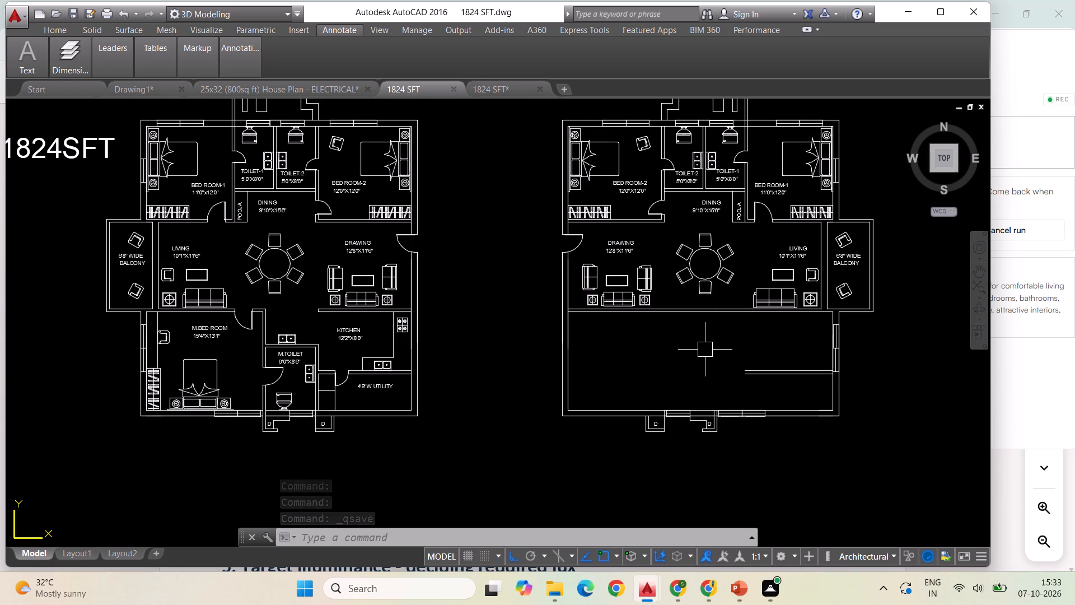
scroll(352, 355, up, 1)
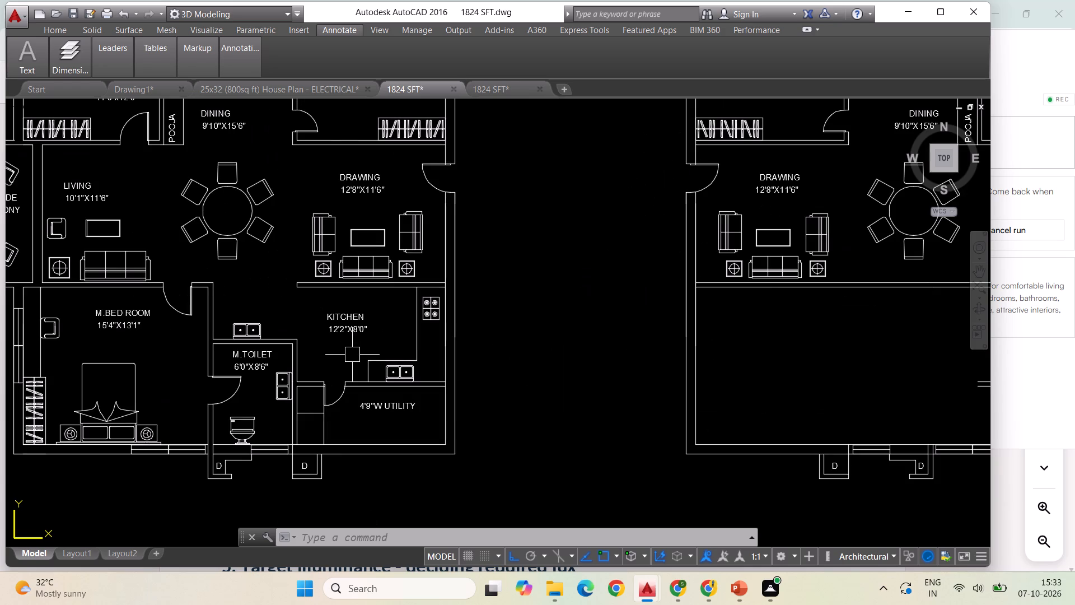
Offset the mirrored plan's inner outer-wall line below the Balcony by 12'2" inward into the empty lower area.
scroll(267, 348, down, 1)
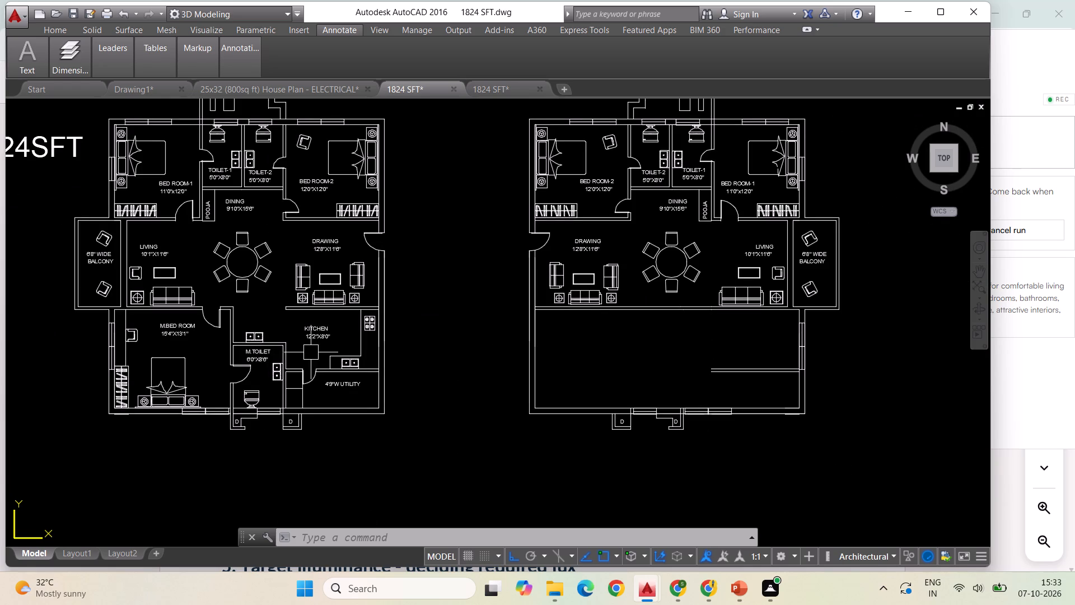
key(Escape)
key(Escape)
key(o)
key(Return)
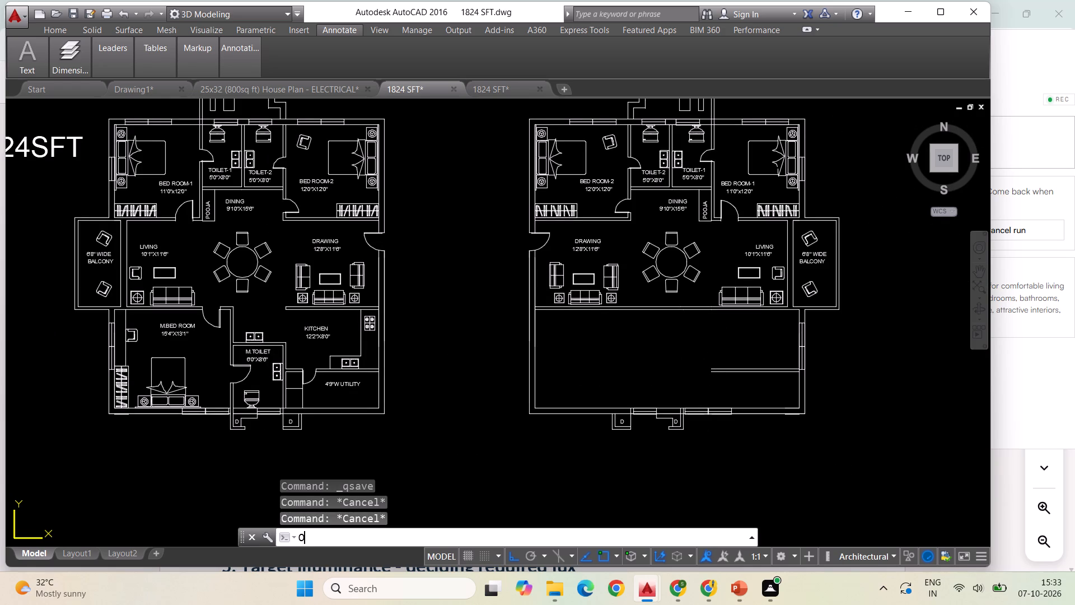
text(12'2")
key(Return)
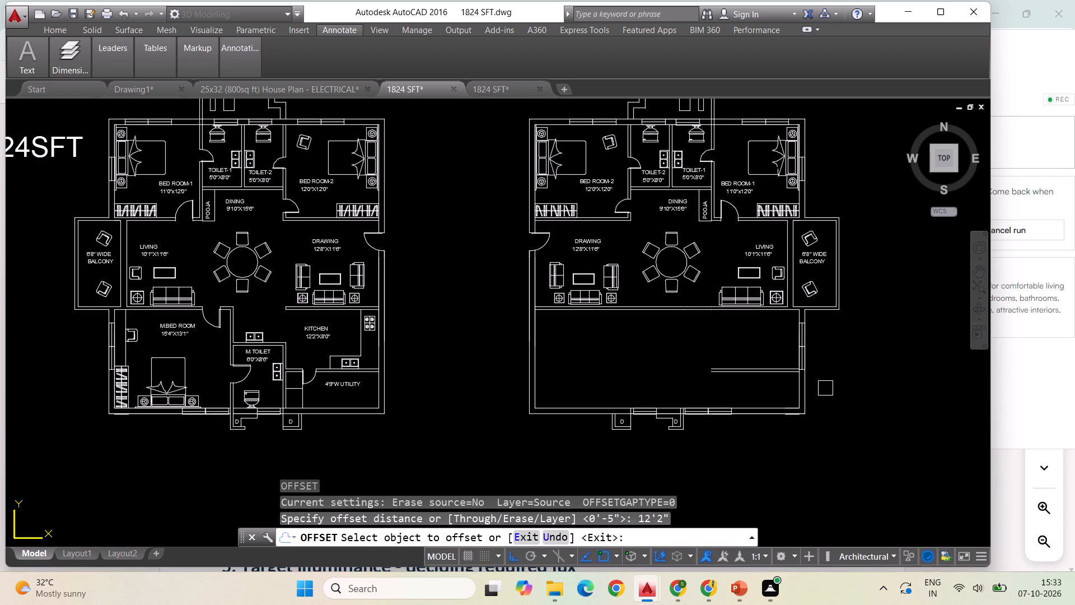
scroll(825, 389, up, 1)
click(780, 393)
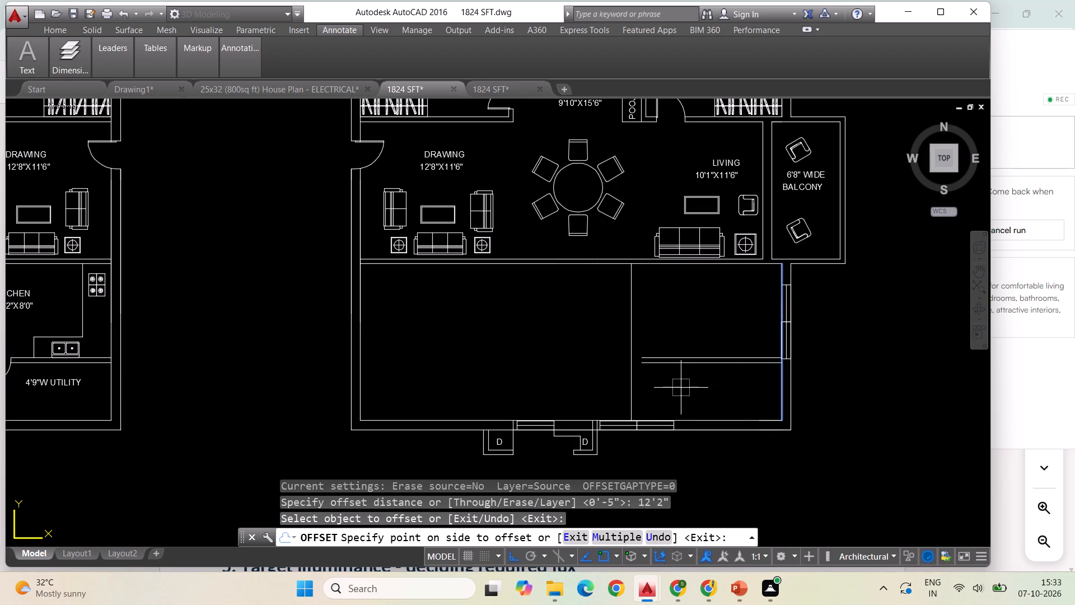
click(674, 388)
Offset the new vertical line in the mirrored plan's lower area 4.5" toward the balcony-side outer wall to form a partition.
key(space)
key(space)
text(4.5")
key(Return)
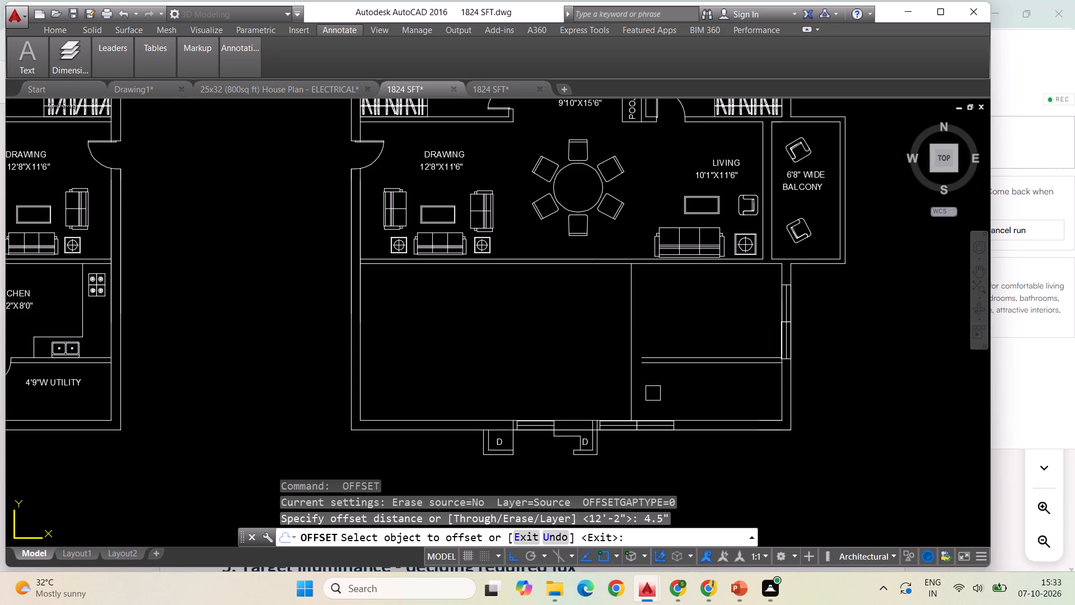
click(636, 392)
click(662, 392)
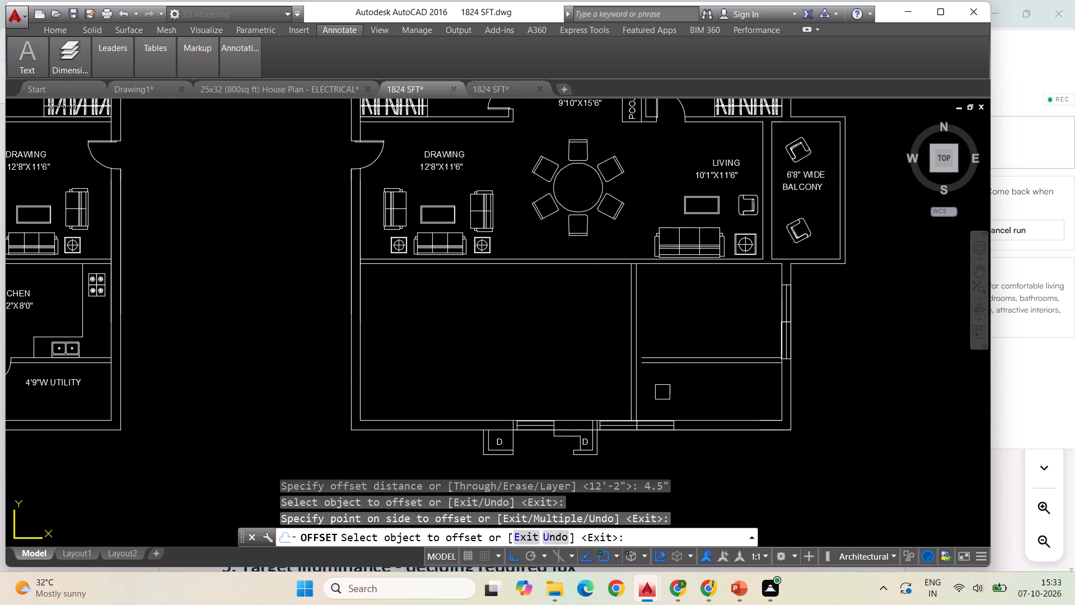
key(Escape)
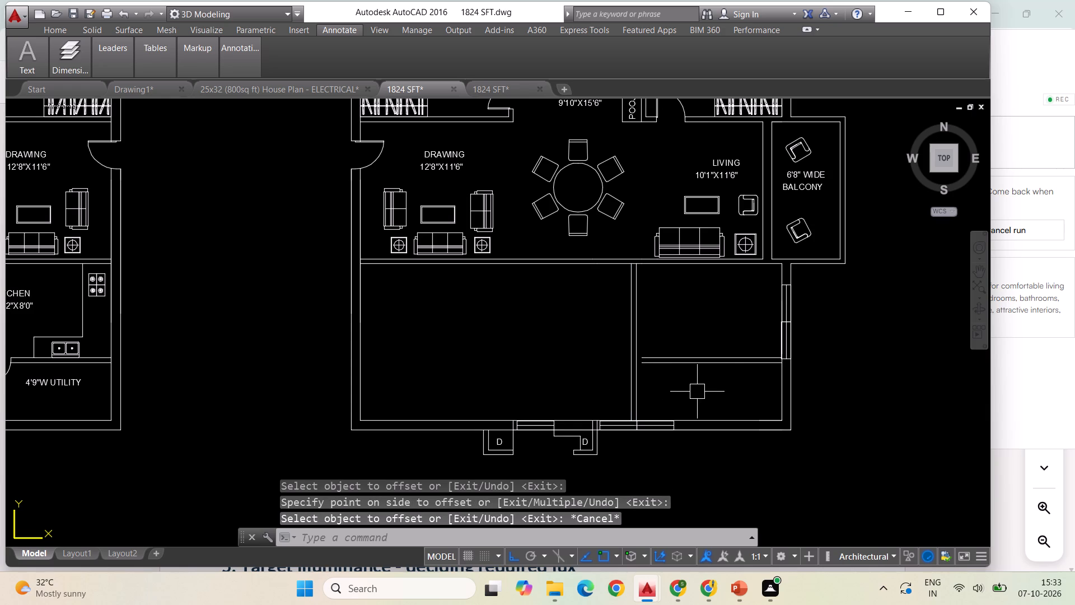
Extend both lines of the mirrored plan's lower horizontal partition to meet the new vertical partition wall.
scroll(619, 369, down, 1)
scroll(660, 433, down, 1)
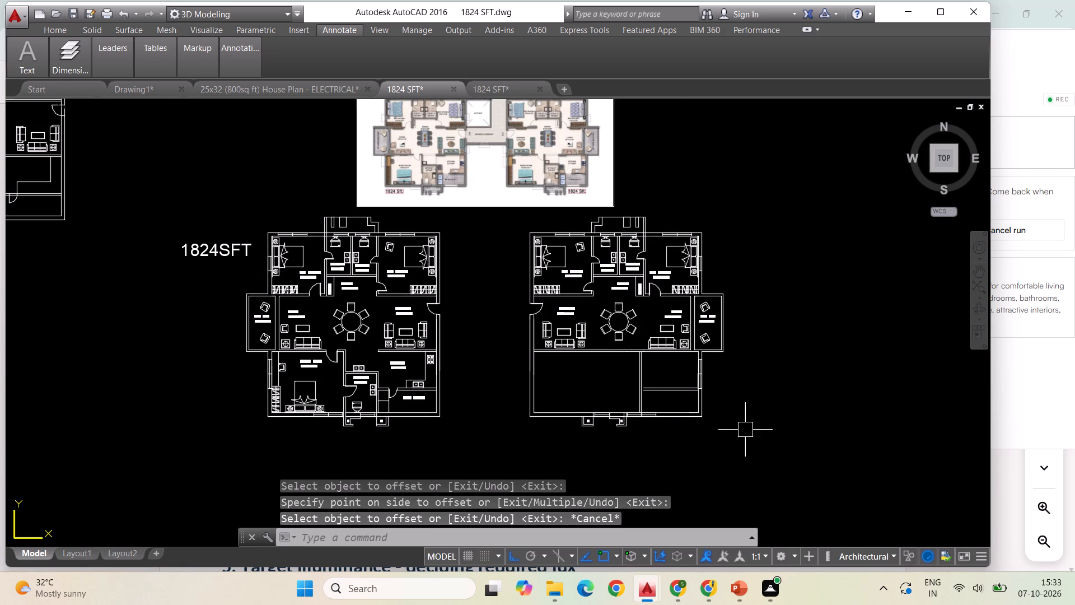
scroll(404, 411, up, 1)
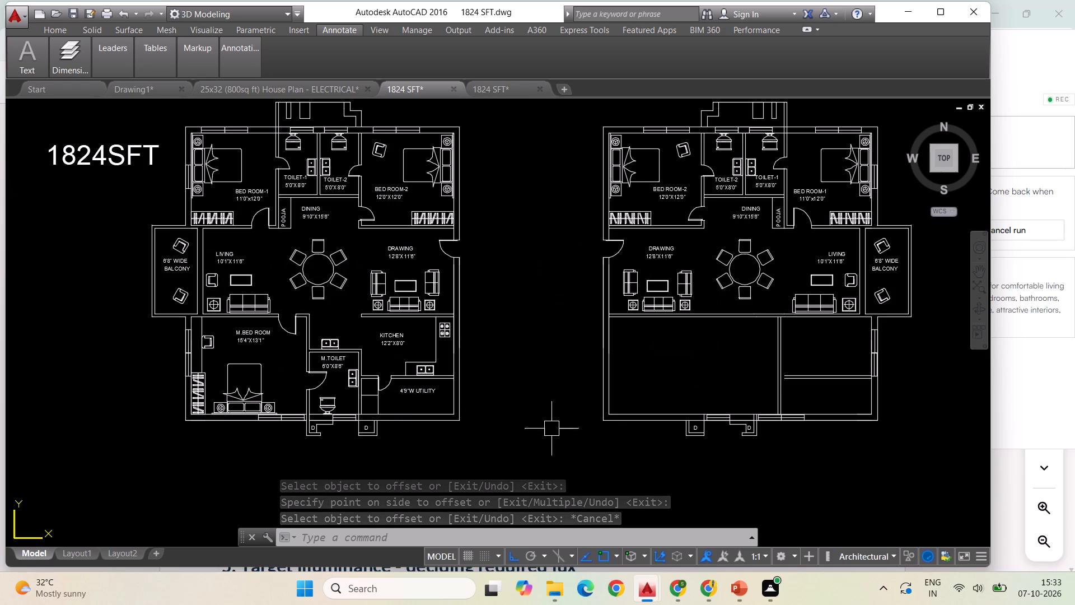
key(Escape)
text(EX)
key(space)
key(space)
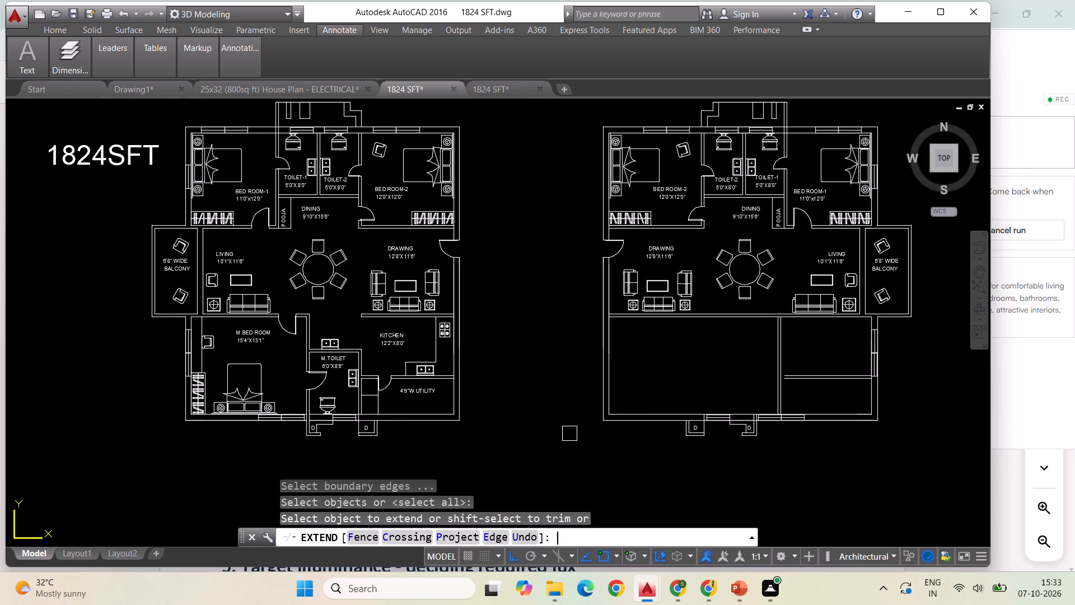
click(803, 383)
click(805, 386)
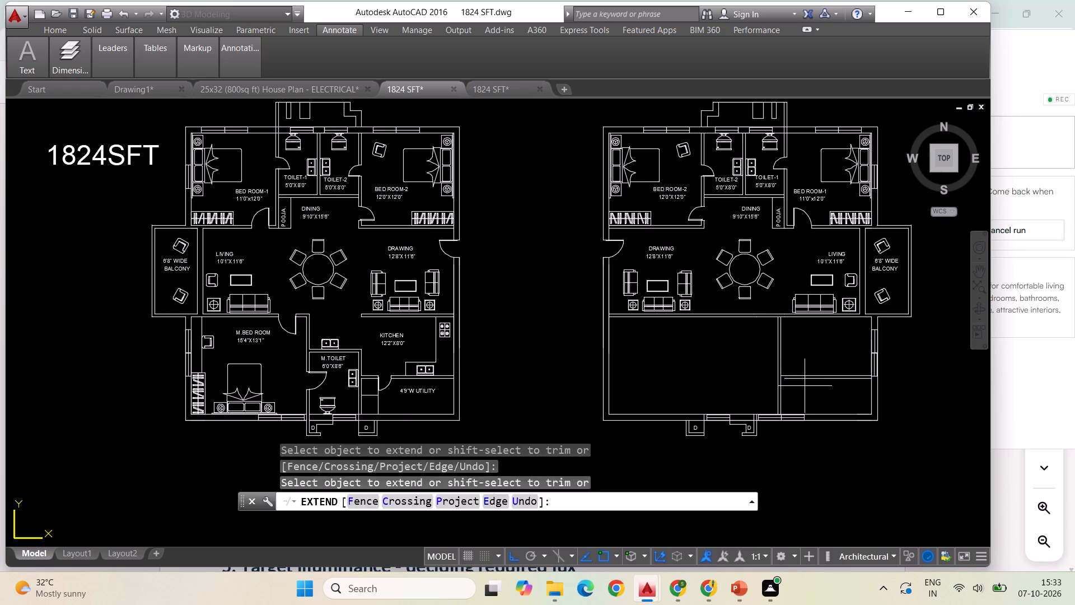
key(Escape)
key(Escape)
key(Escape)
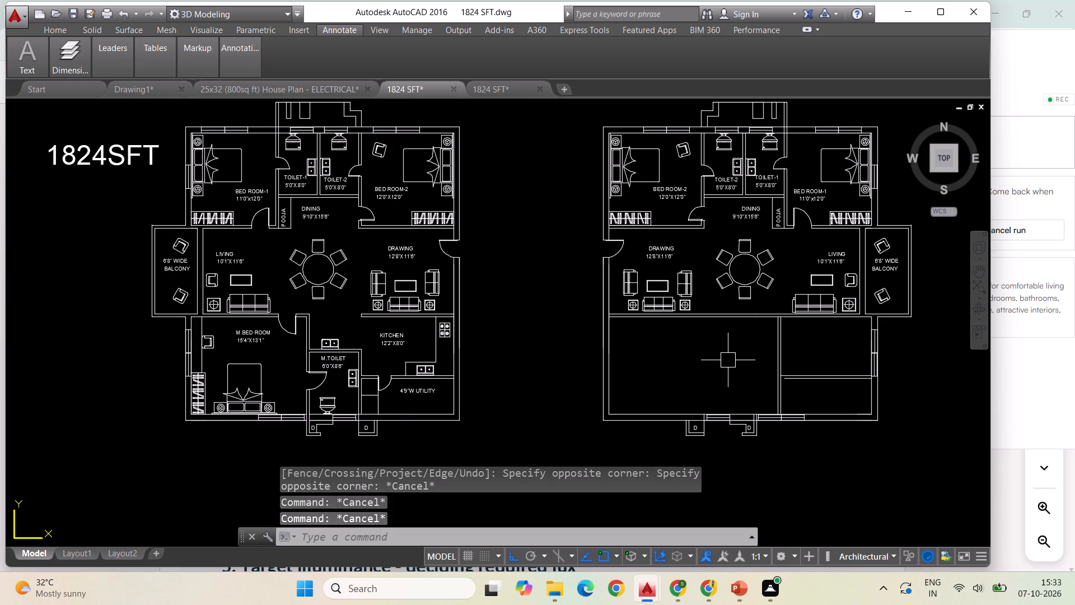
text(EX)
key(space)
key(space)
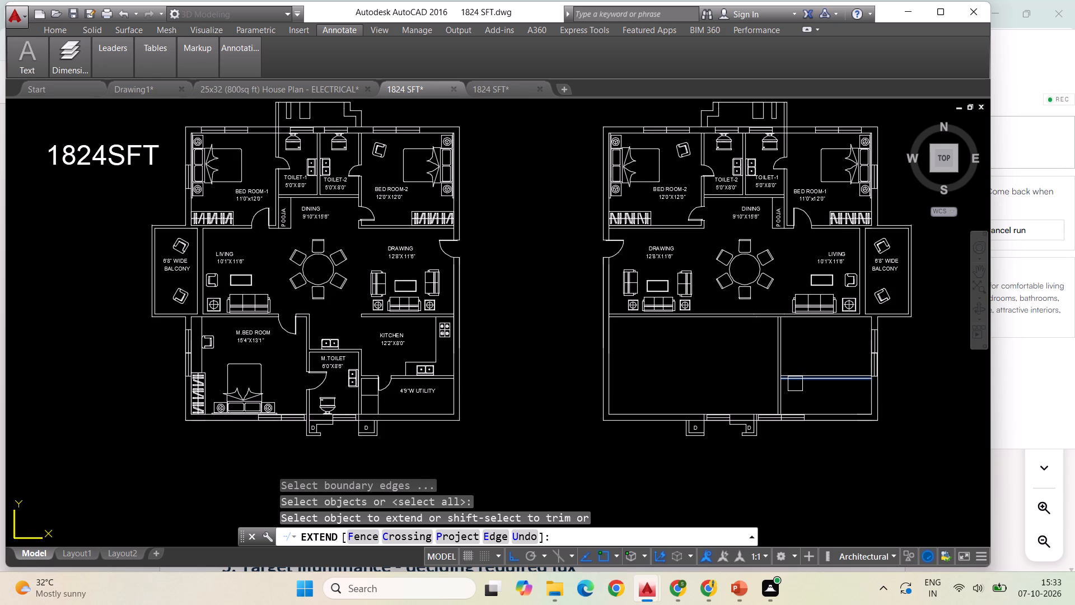
click(795, 384)
key(Escape)
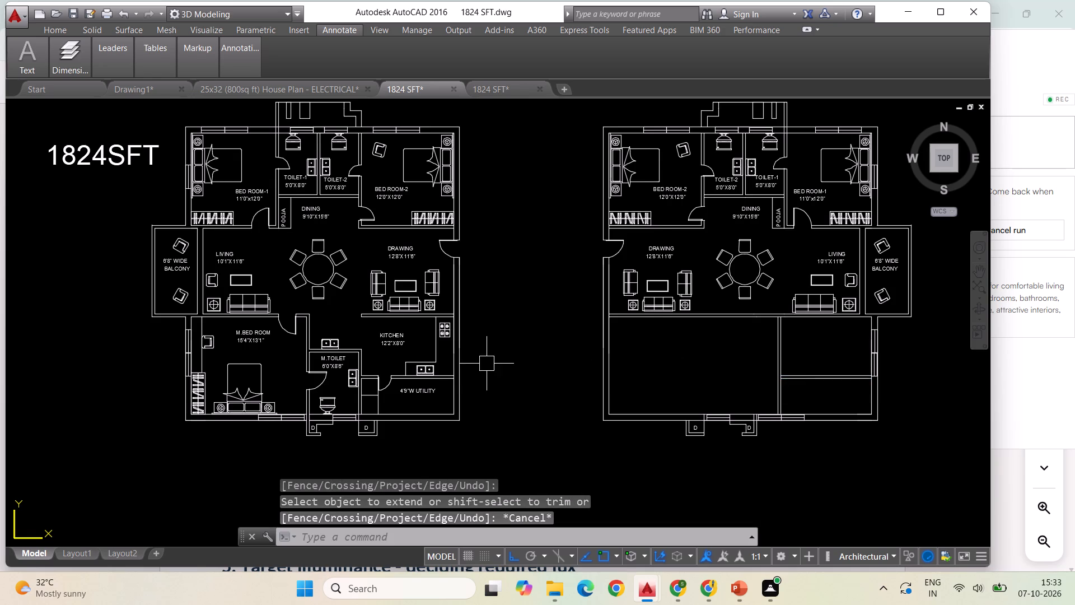
Compare the original plan's M.Toilet and kitchen area with the mirrored plan's unfinished lower rooms.
scroll(487, 364, down, 1)
scroll(443, 369, up, 1)
scroll(349, 364, down, 1)
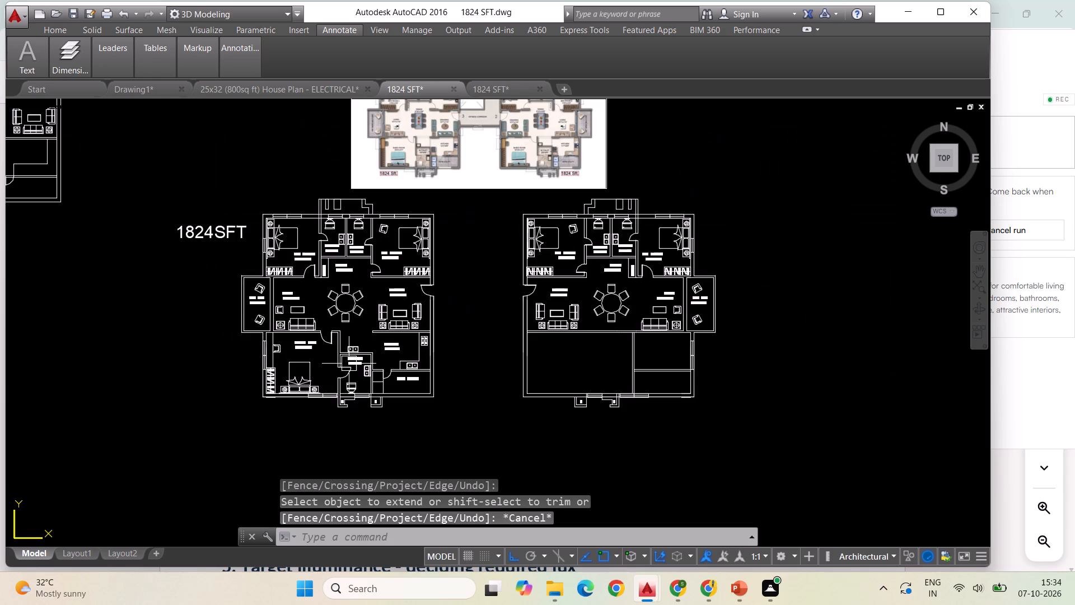
scroll(422, 369, up, 2)
scroll(347, 353, down, 1)
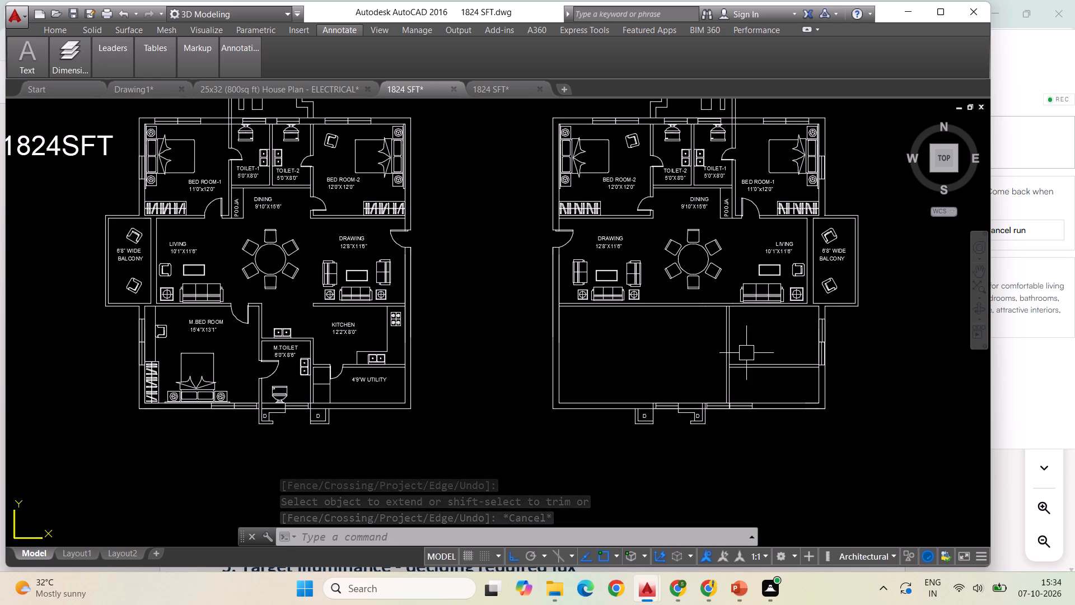
scroll(378, 336, down, 1)
scroll(289, 354, up, 1)
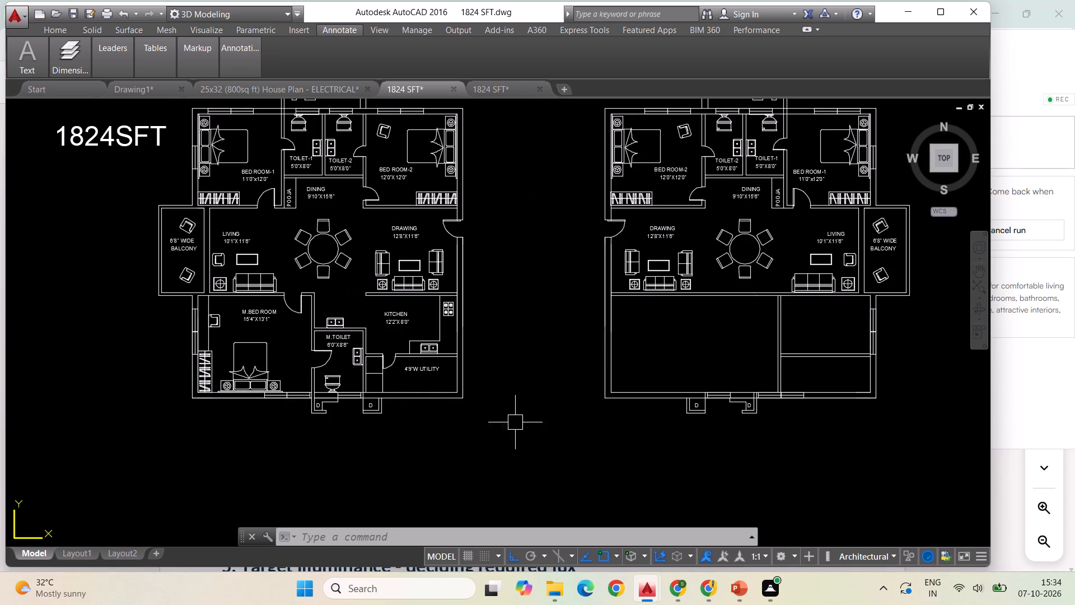
scroll(317, 370, up, 2)
scroll(302, 369, down, 2)
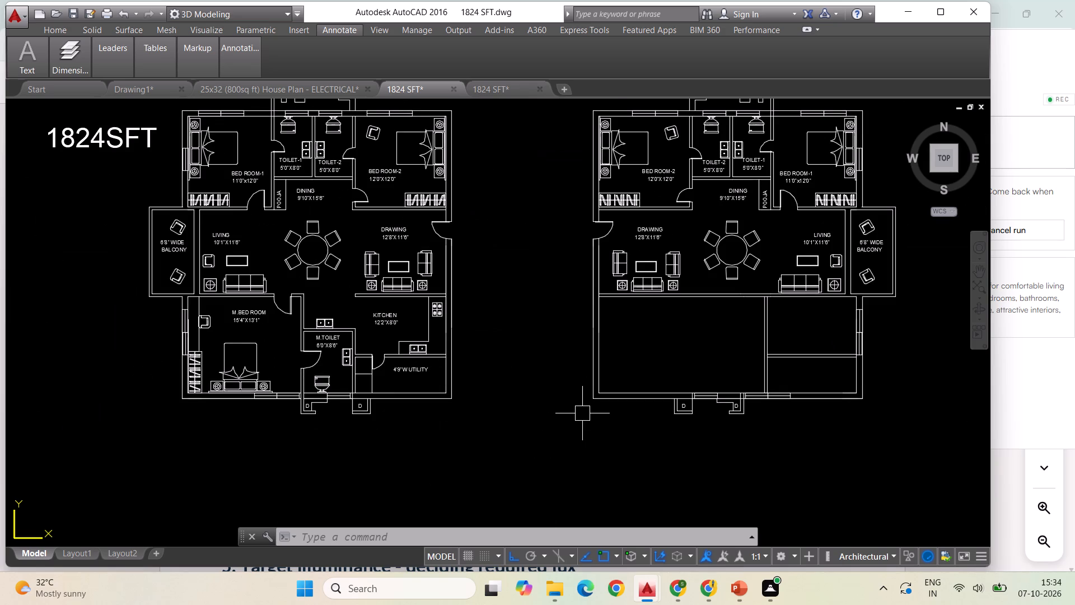
Offset the vertical partition's line 6' into the large empty lower room of the mirrored plan.
key(Escape)
key(o)
key(Return)
text(6')
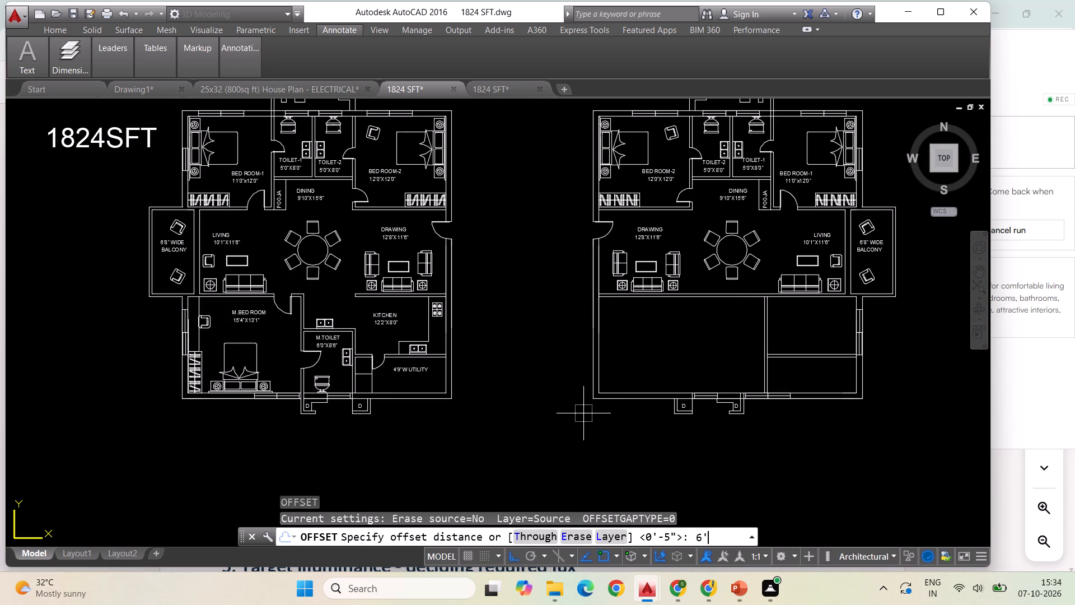
key(Return)
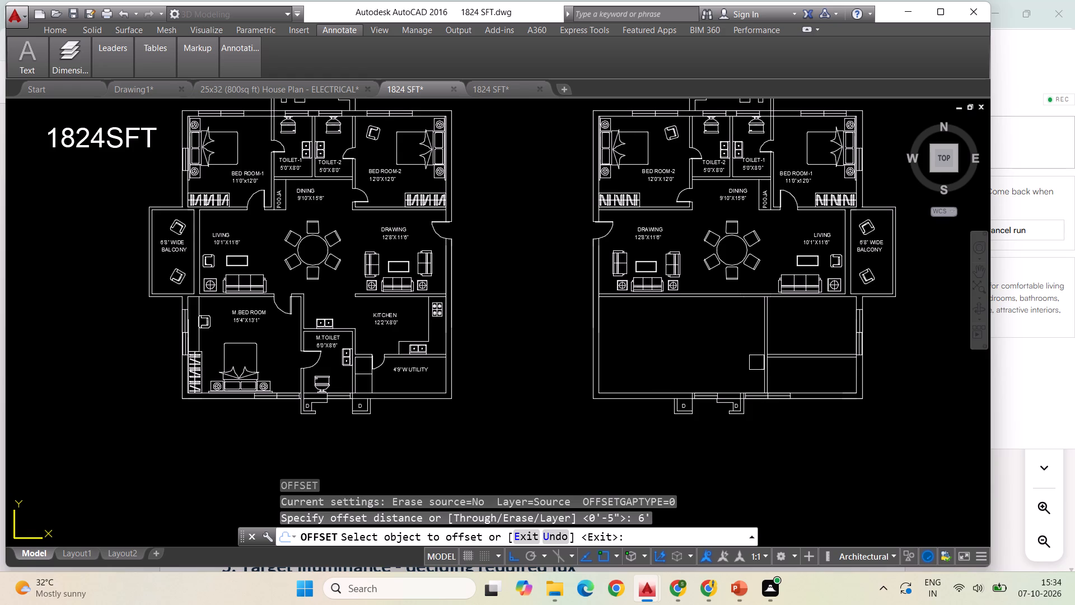
click(758, 363)
click(693, 362)
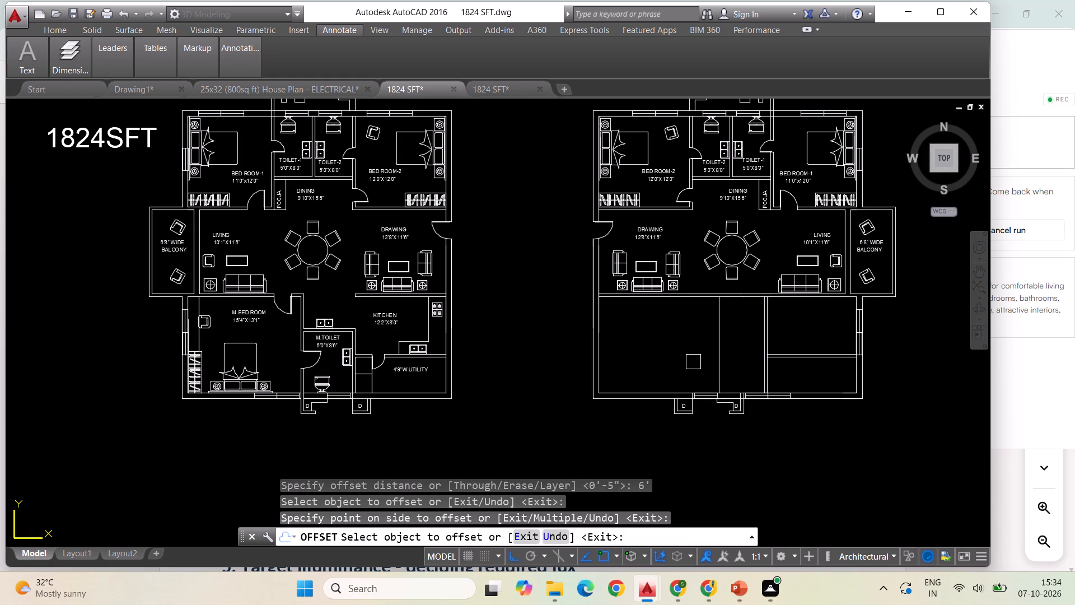
Offset the bottom wall's inner line segment above the D ducts 8'6" upward in the mirrored plan.
key(space)
key(space)
text(8'6")
key(Return)
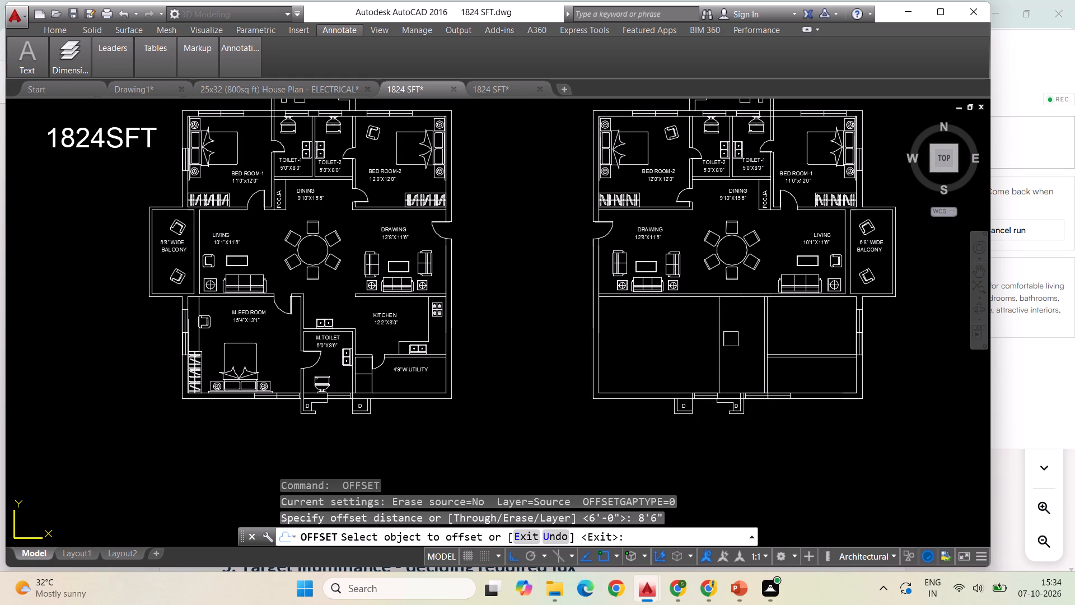
scroll(746, 367, up, 1)
click(726, 407)
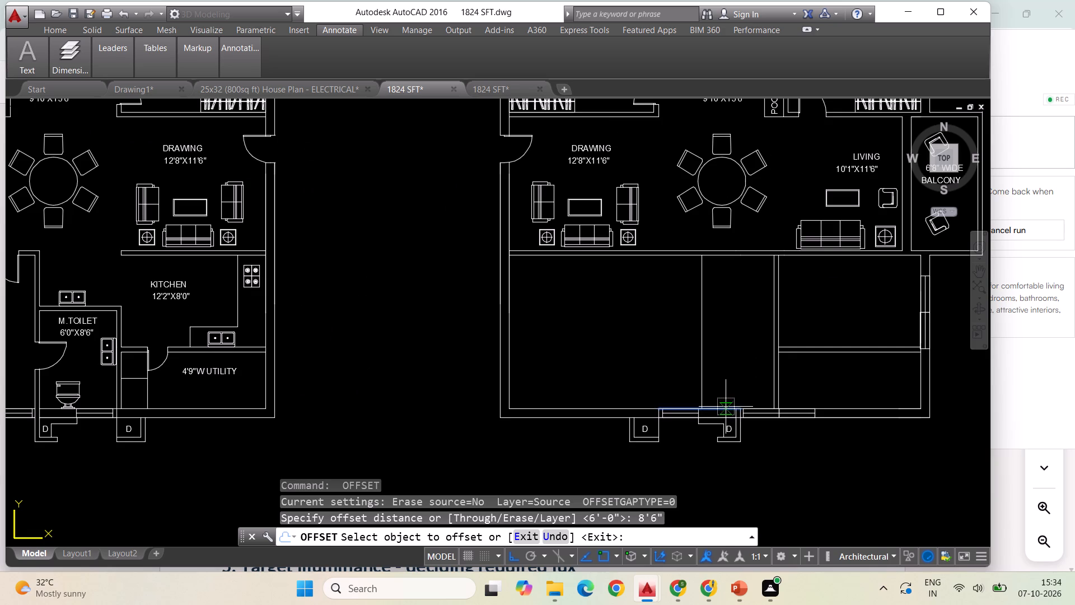
click(727, 333)
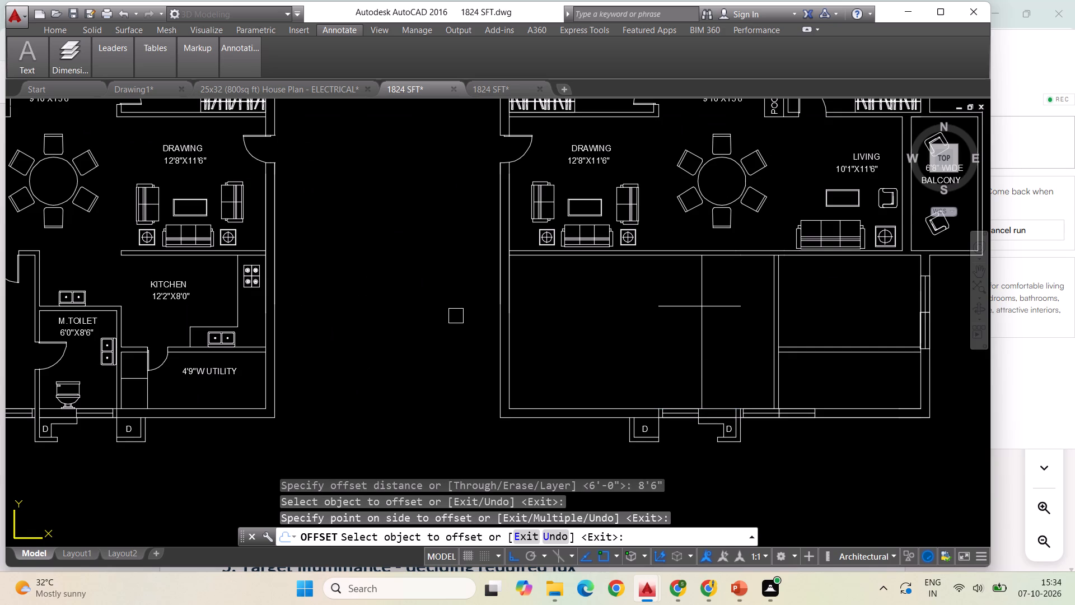
key(Escape)
key(Escape)
key(Escape)
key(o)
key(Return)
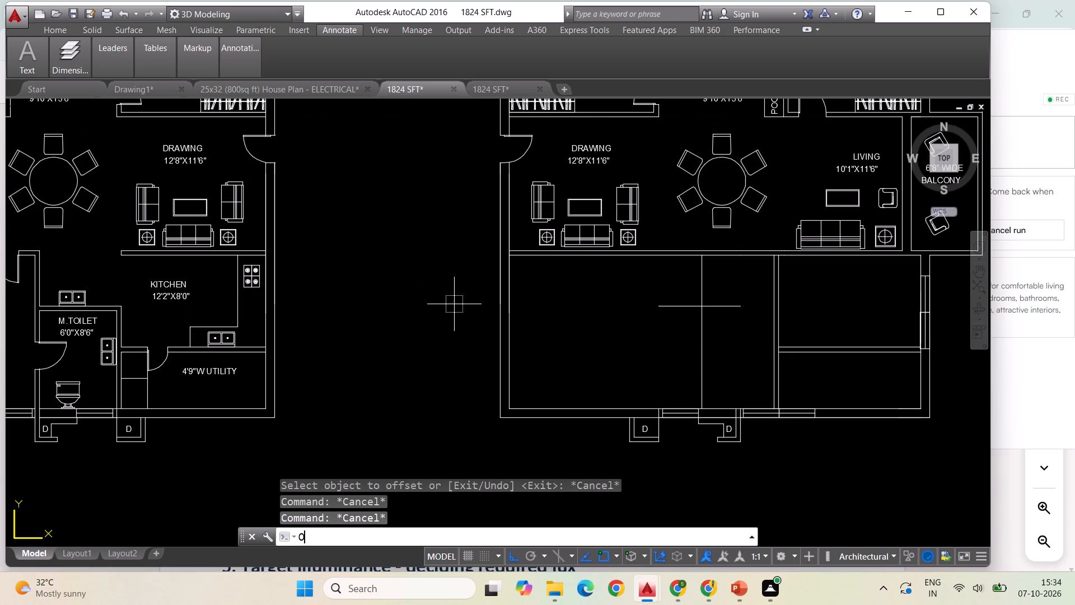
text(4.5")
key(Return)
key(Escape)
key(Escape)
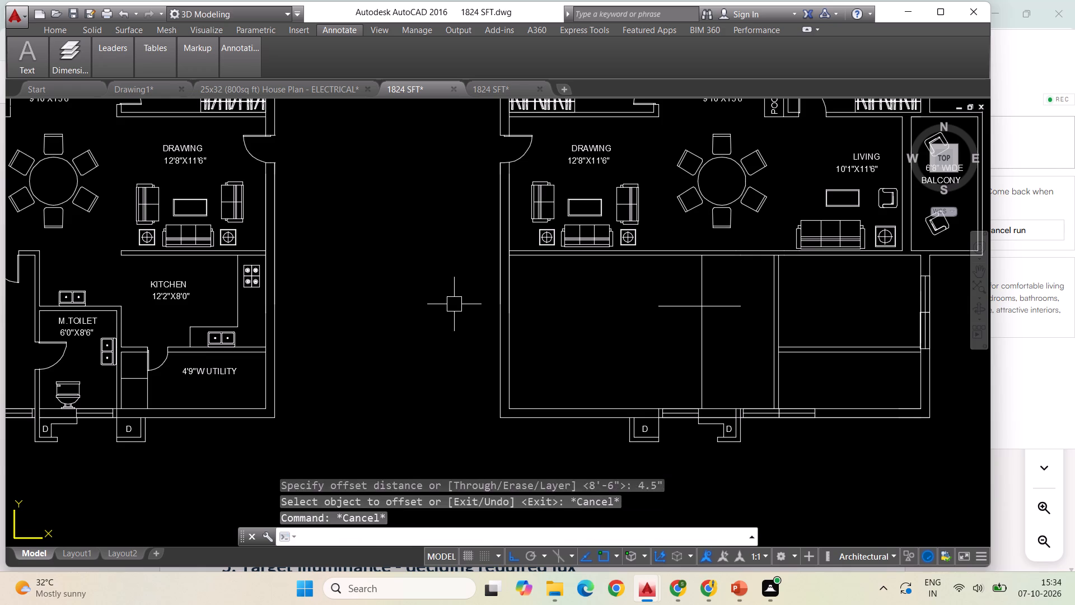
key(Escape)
Form the new toilet-space walls by offsetting the vertical line 4.5" rightward and the horizontal line 4.5" downward.
key(o)
key(Return)
text(4.5")
key(Return)
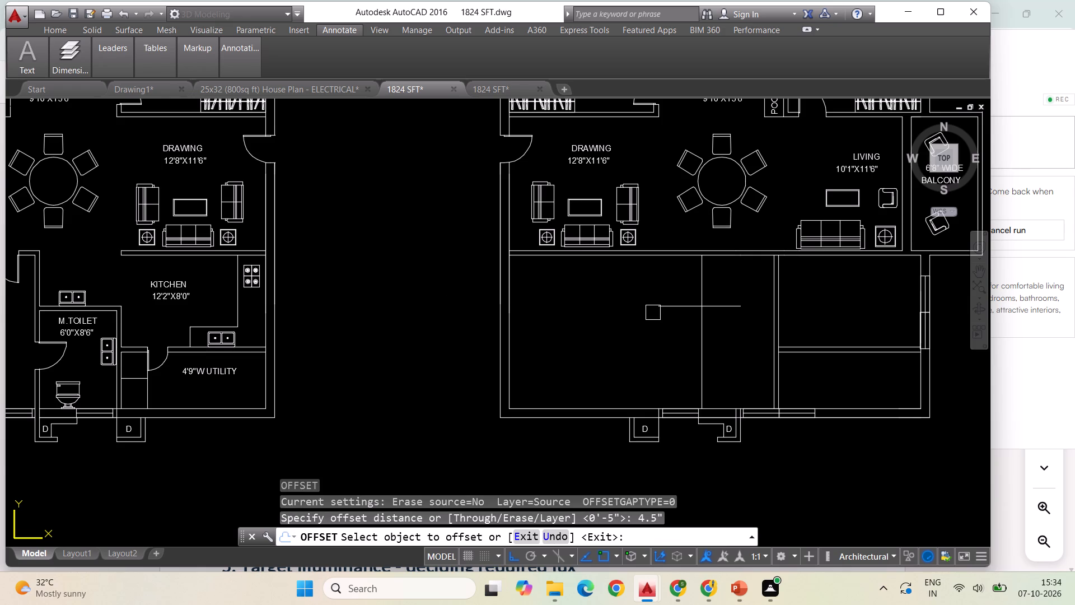
click(696, 337)
click(739, 337)
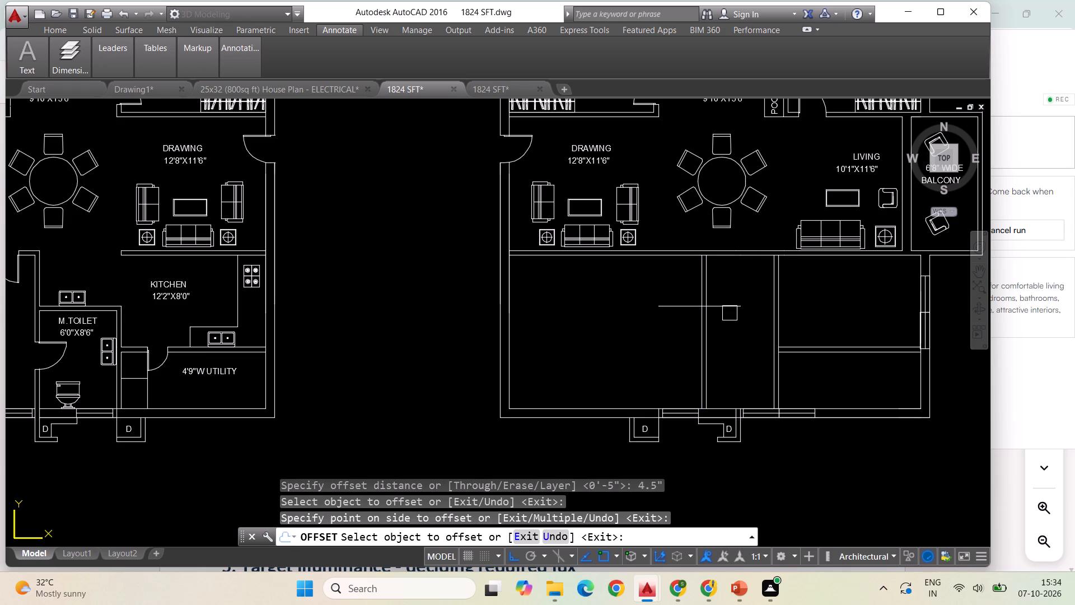
click(730, 311)
click(734, 346)
key(Escape)
key(Escape)
Extend both horizontal toilet-space wall lines to meet the vertical partition on their right.
text(EX)
key(space)
key(space)
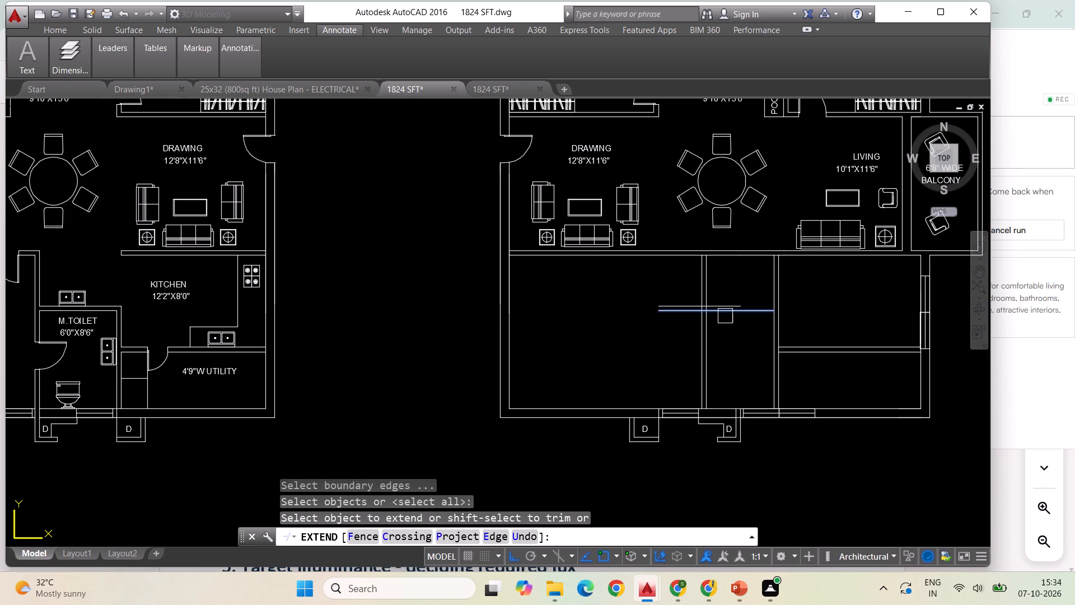
click(725, 316)
click(730, 300)
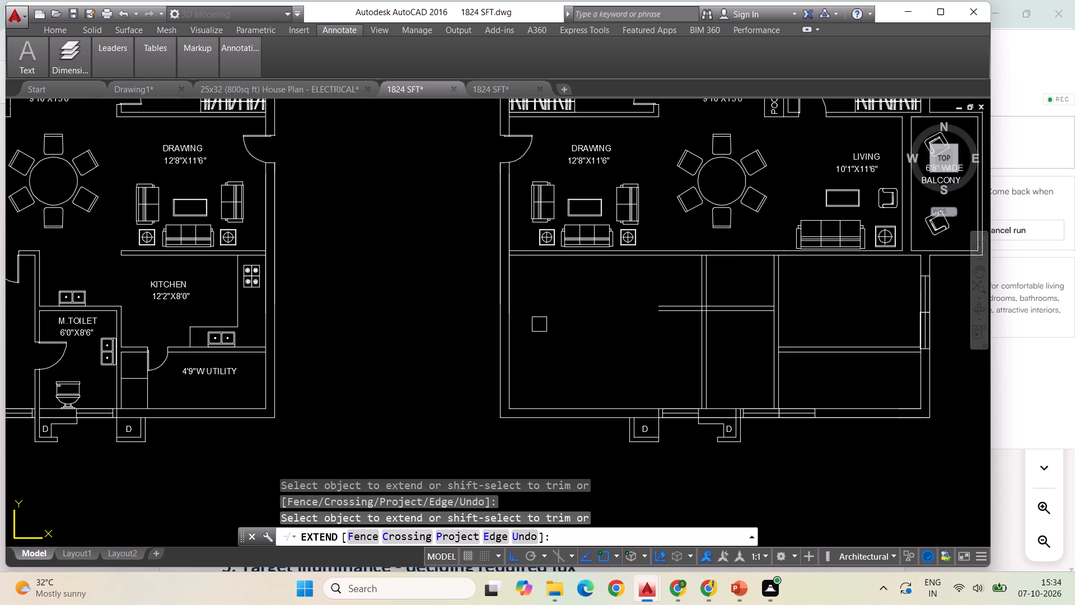
key(Escape)
key(Escape)
Trim the two horizontal wall line ends that project left past the toilet space's vertical wall.
key(t)
key(r)
key(Return)
key(Return)
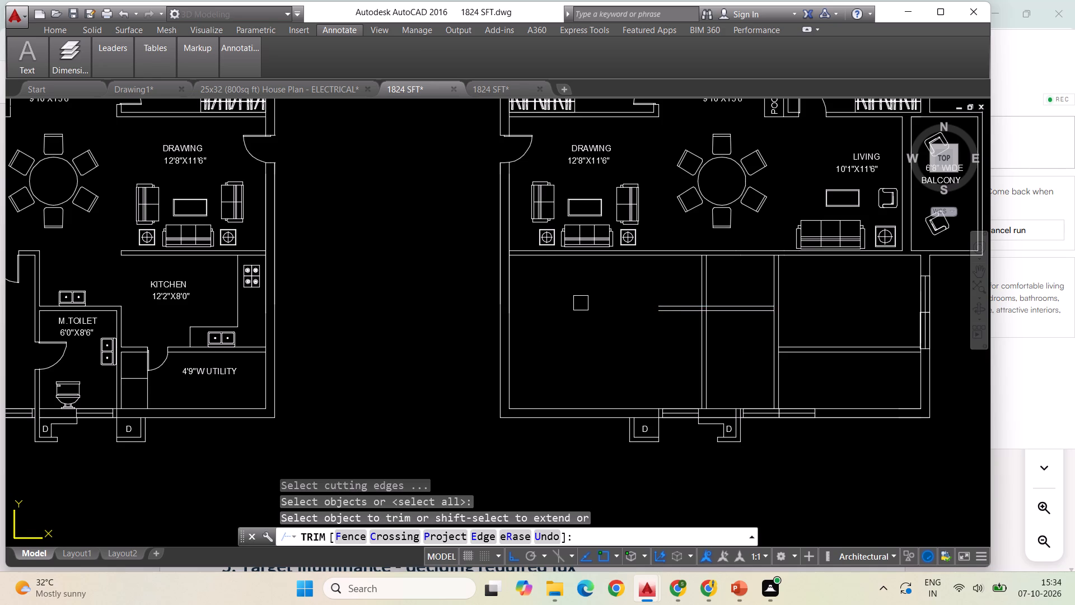
click(675, 308)
click(674, 305)
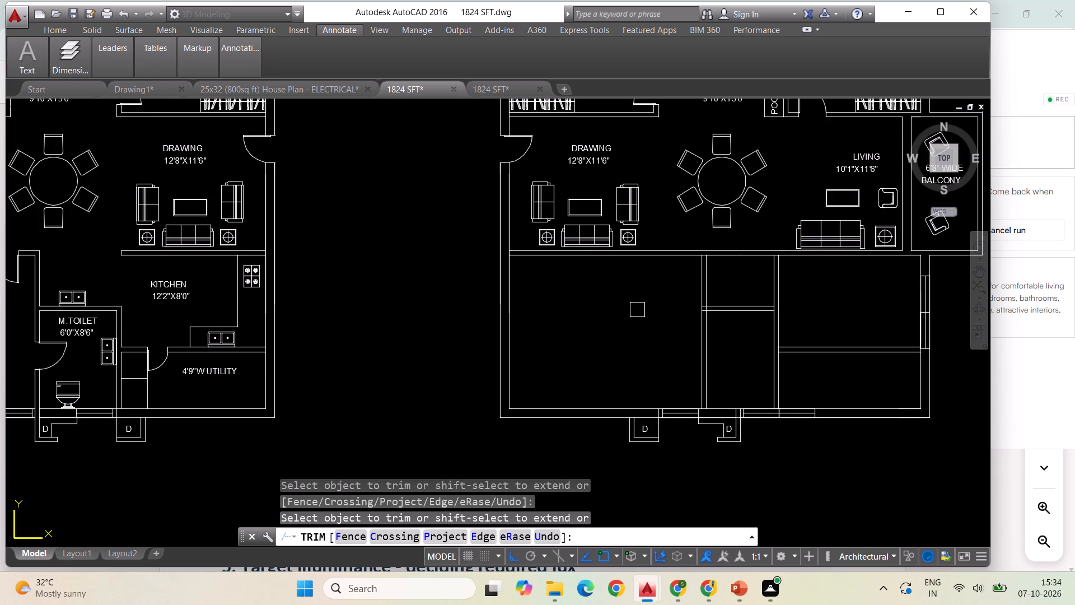
scroll(642, 301, down, 1)
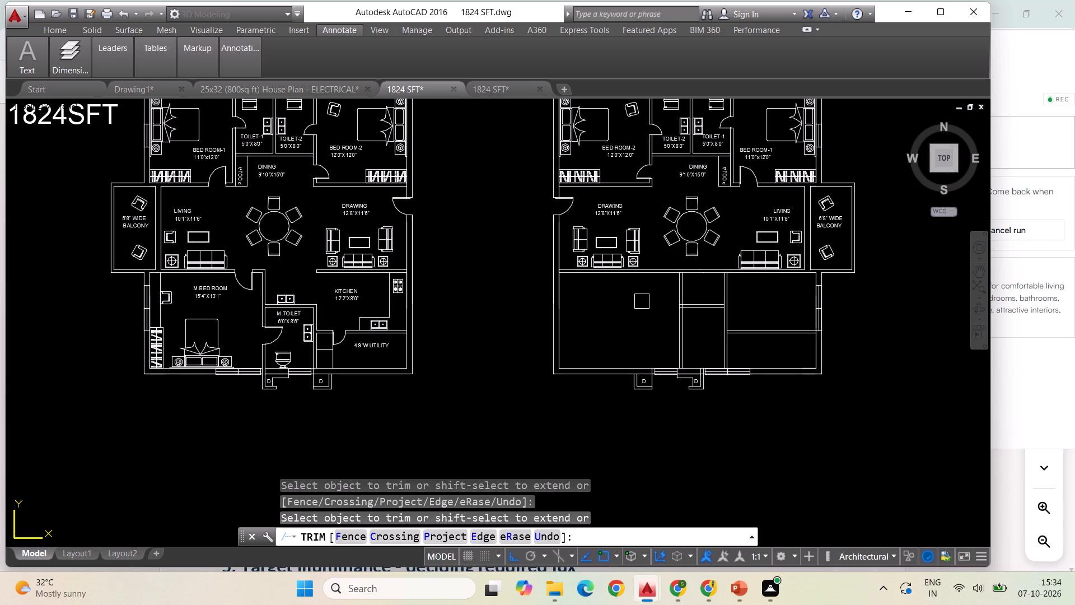
key(Escape)
key(Escape)
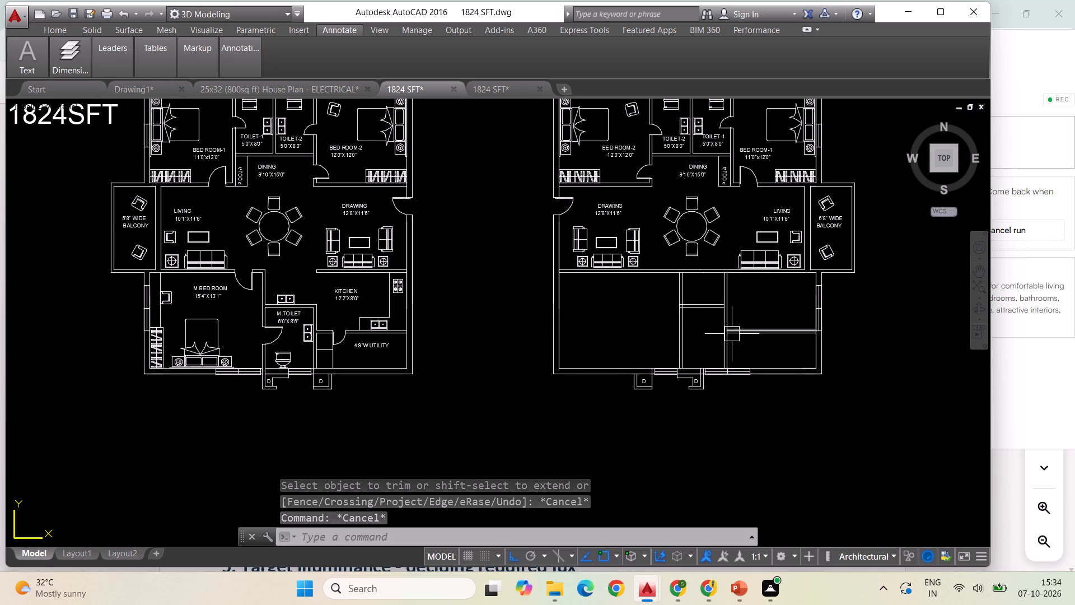
Draw the mirrored kitchen's counter outline: about 6'-0" down from the top wall, about 4'-11" left, and down across the utility wall.
key(Escape)
key(l)
key(Return)
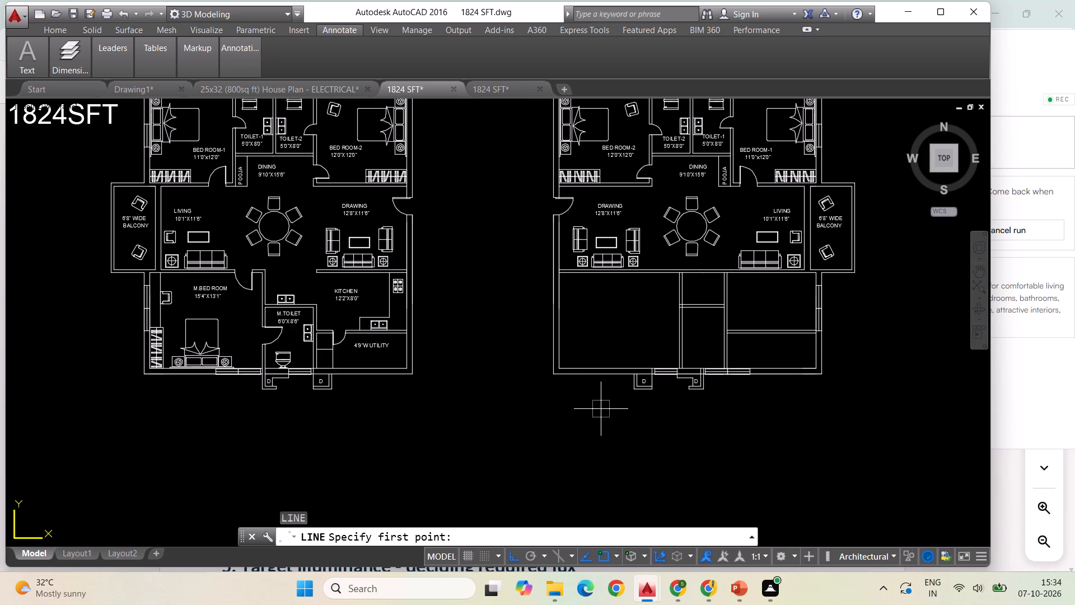
scroll(804, 283, up, 1)
scroll(804, 283, down, 1)
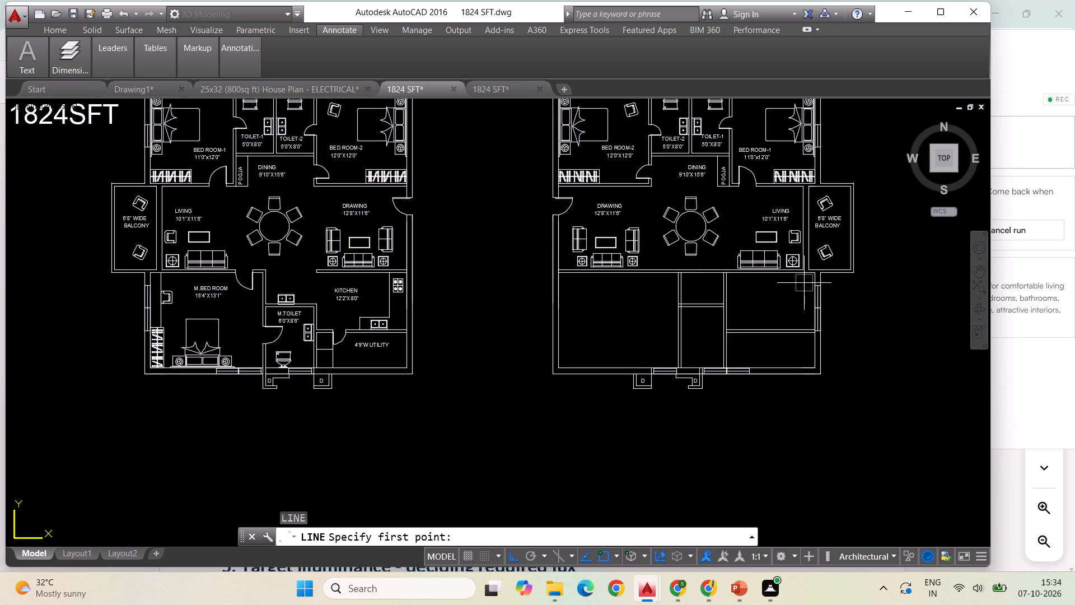
scroll(758, 287, up, 1)
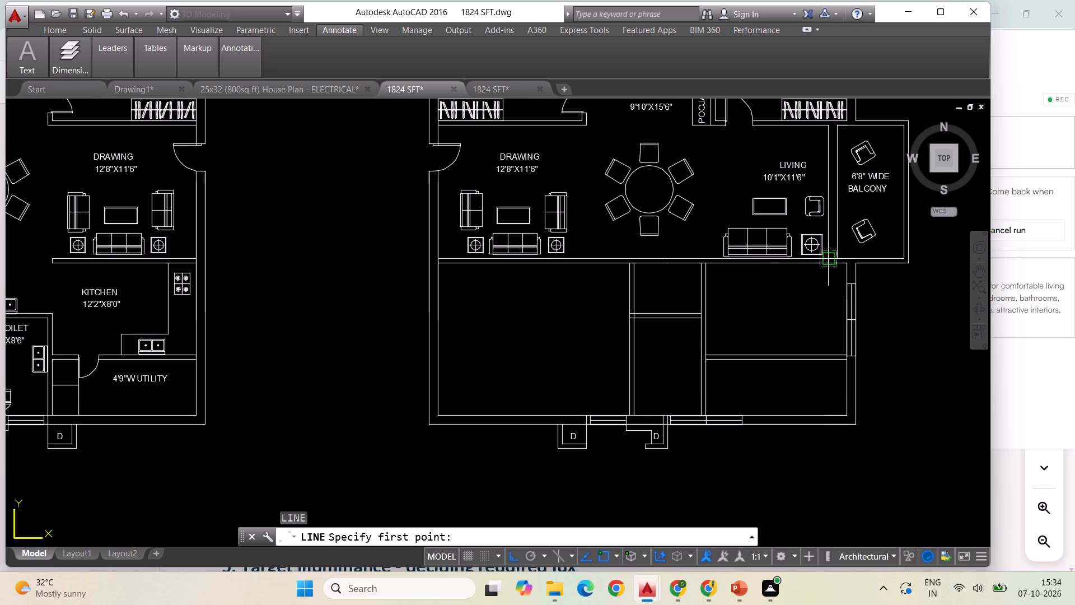
scroll(818, 266, up, 2)
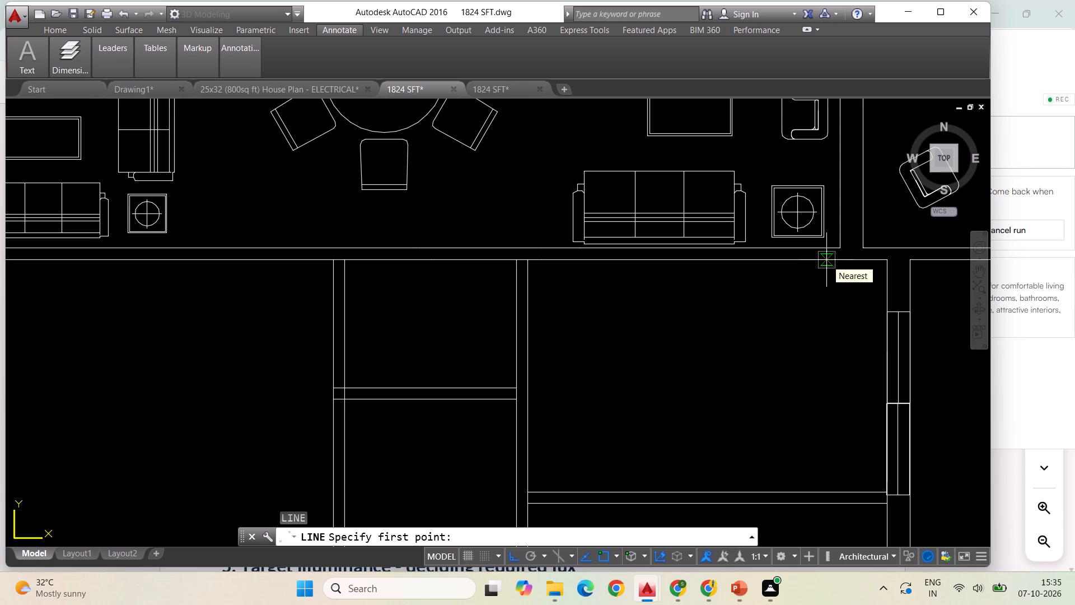
scroll(830, 260, up, 2)
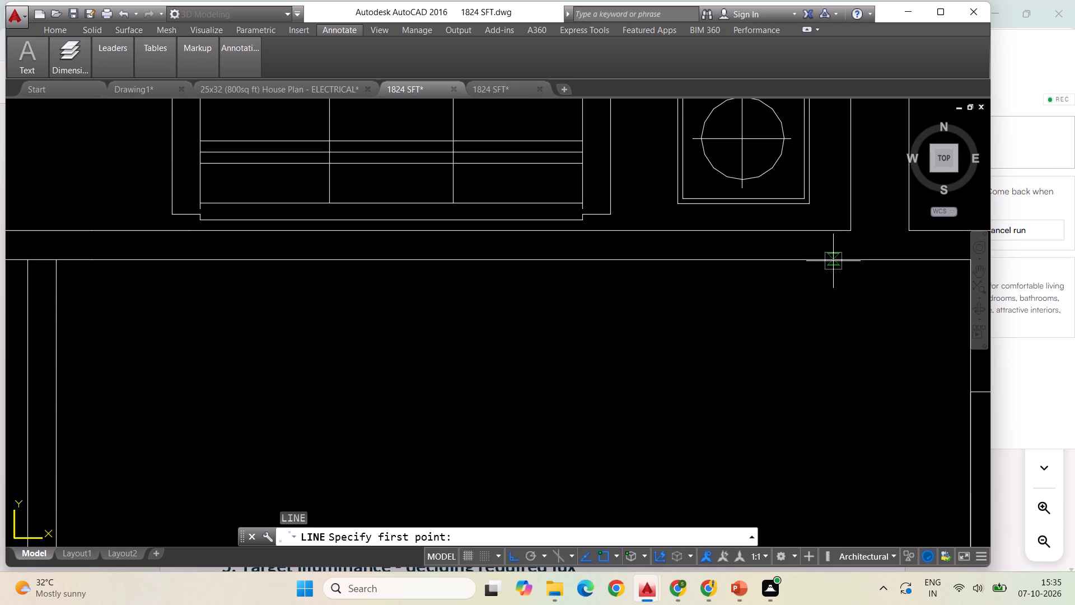
click(833, 260)
scroll(829, 277, down, 2)
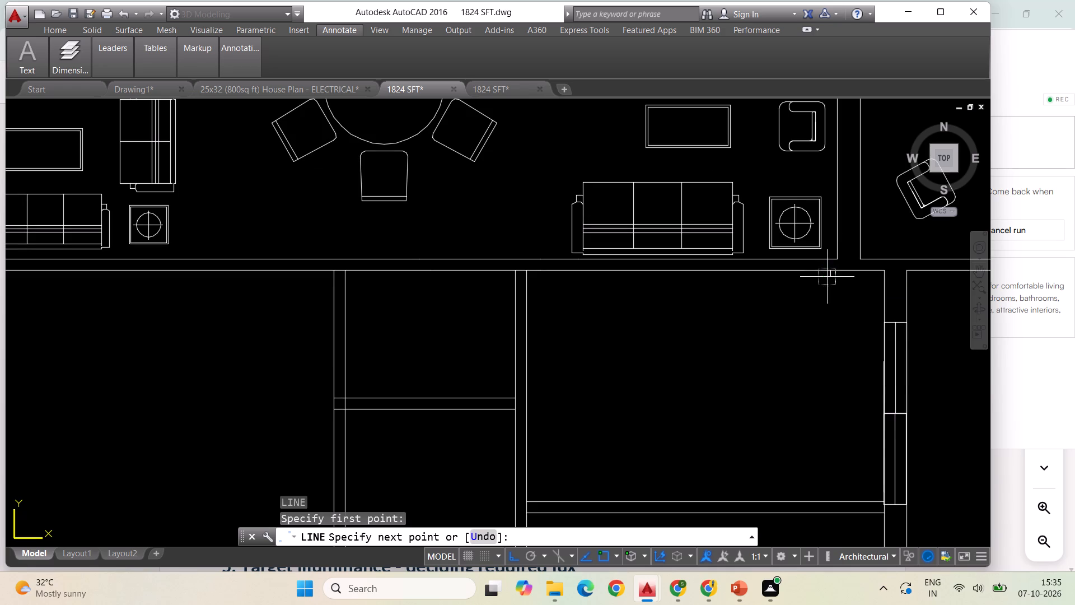
scroll(832, 423, down, 2)
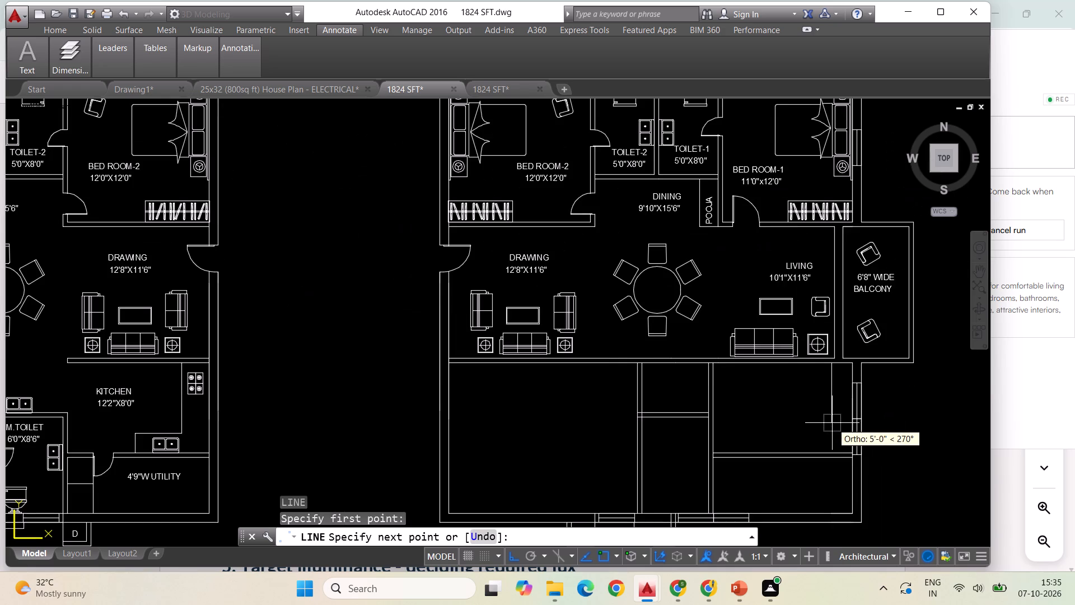
scroll(832, 423, down, 1)
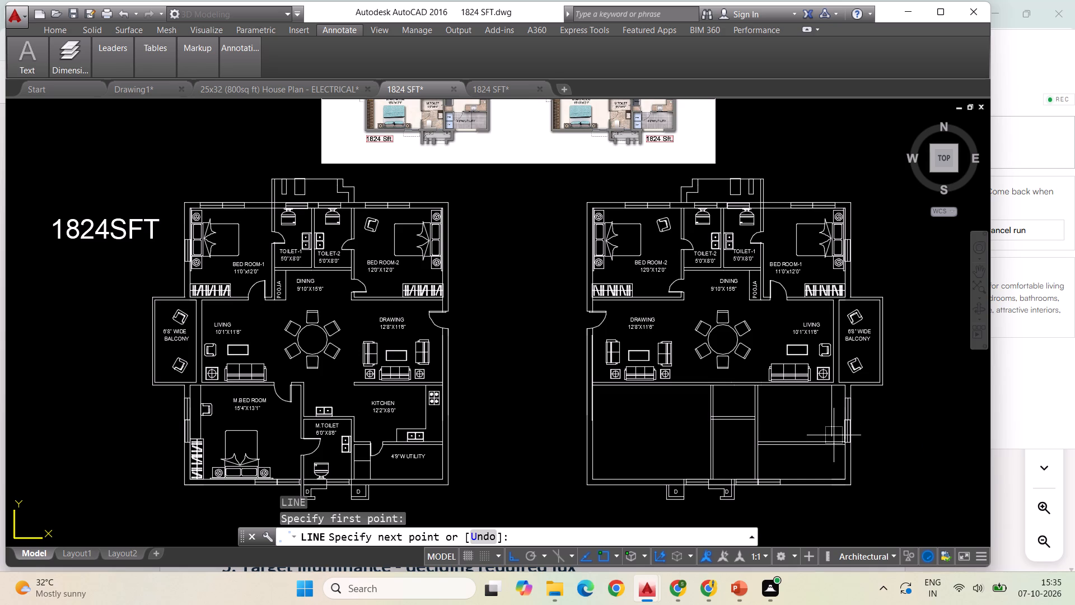
scroll(833, 432, up, 1)
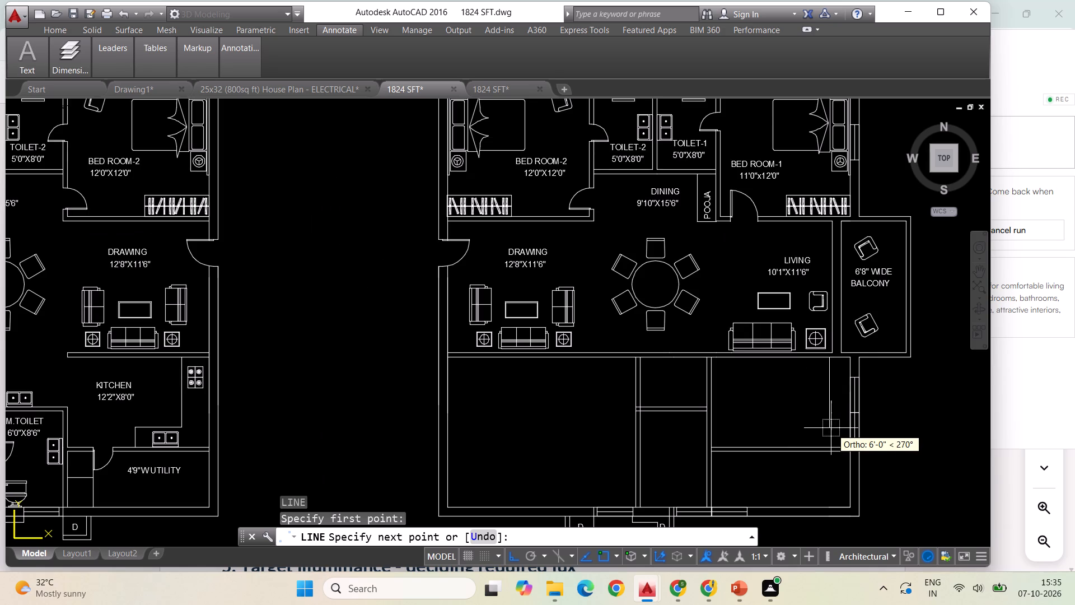
click(831, 428)
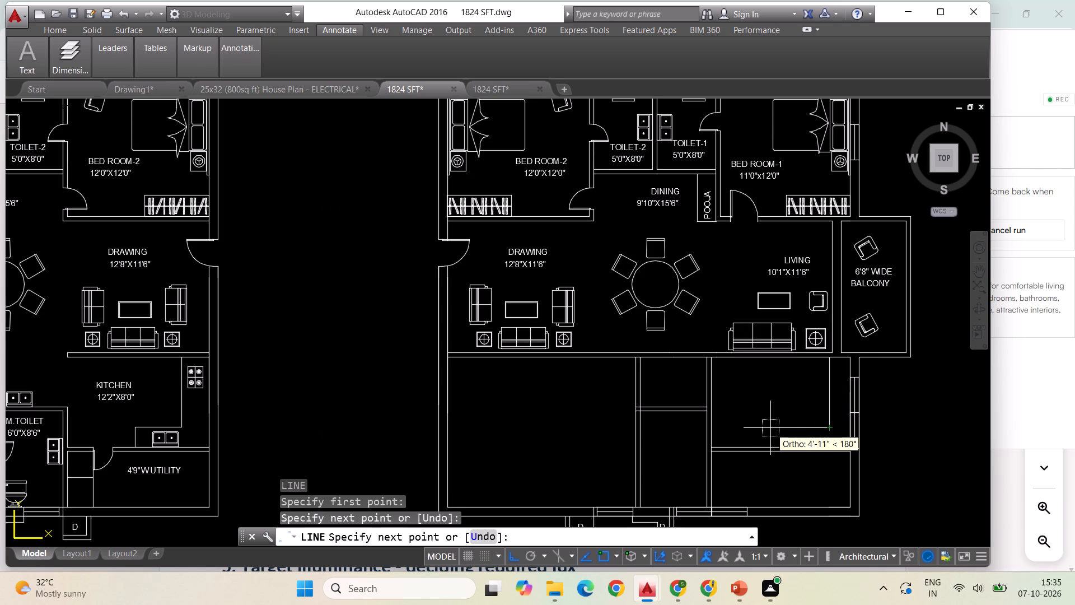
click(770, 428)
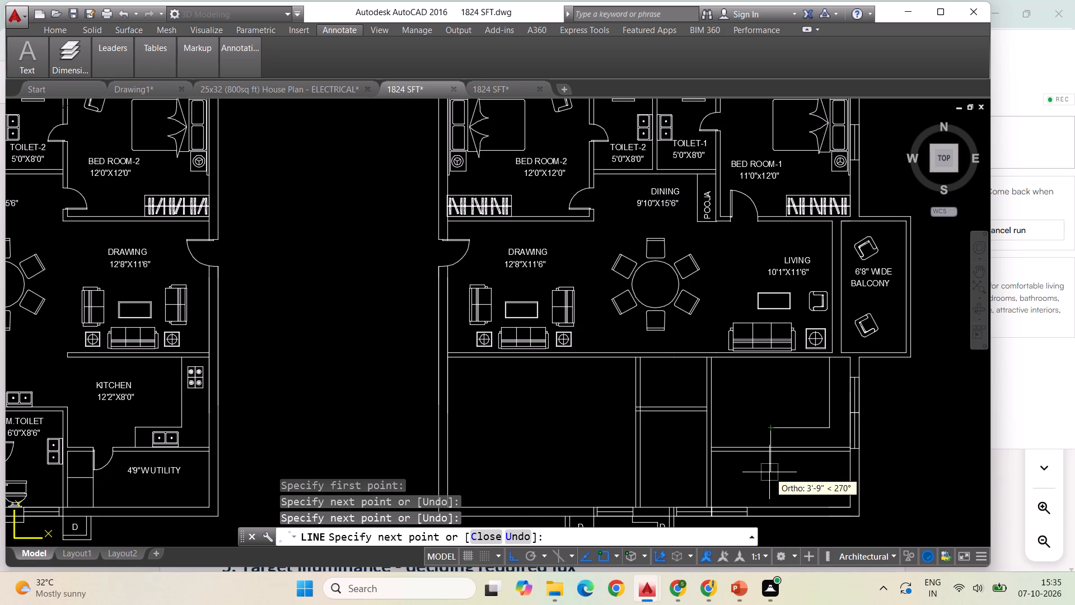
click(769, 472)
key(Escape)
key(Escape)
Trim the end of the counter line where it crosses the kitchen-utility wall in the mirrored plan.
text(TR)
key(Return)
key(Return)
click(769, 468)
scroll(769, 452, up, 2)
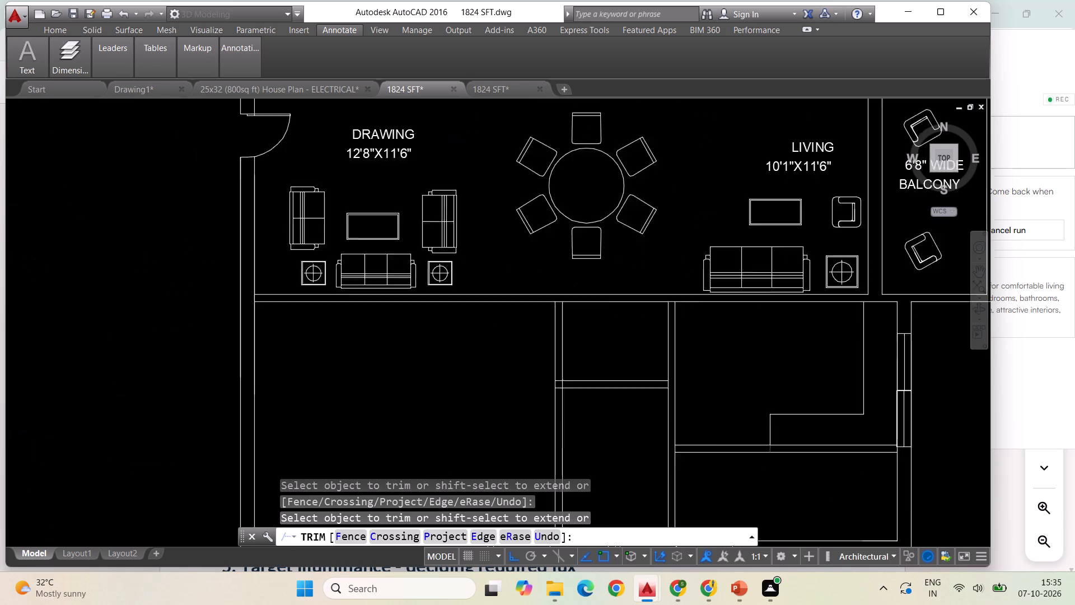
scroll(767, 456, up, 2)
click(762, 435)
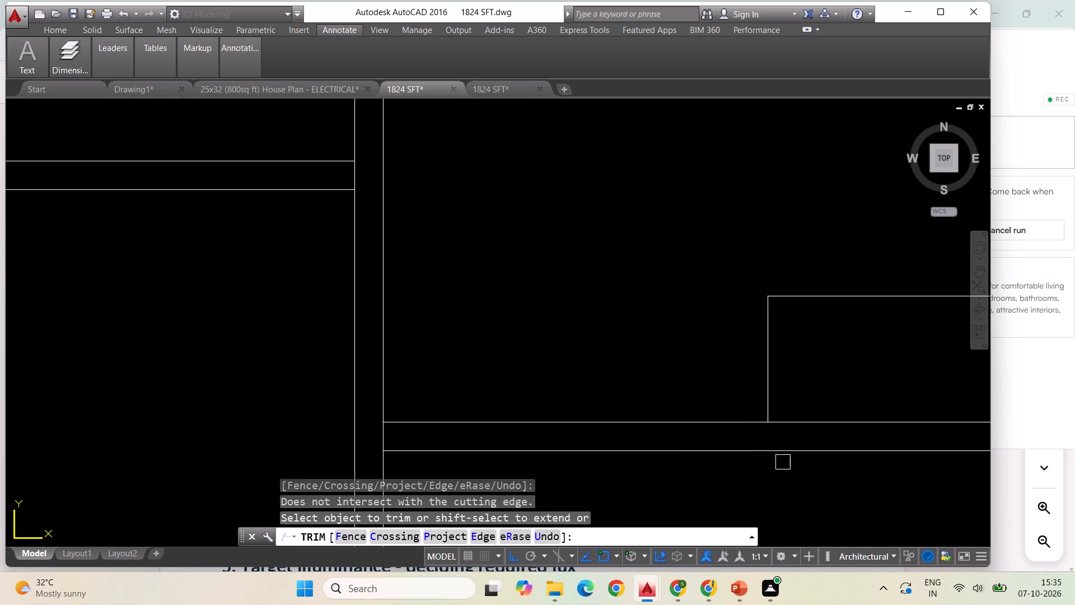
key(grave)
key(Escape)
Copy the utility door from the original plan horizontally onto the kitchen-utility wall of the mirrored plan.
scroll(752, 451, down, 4)
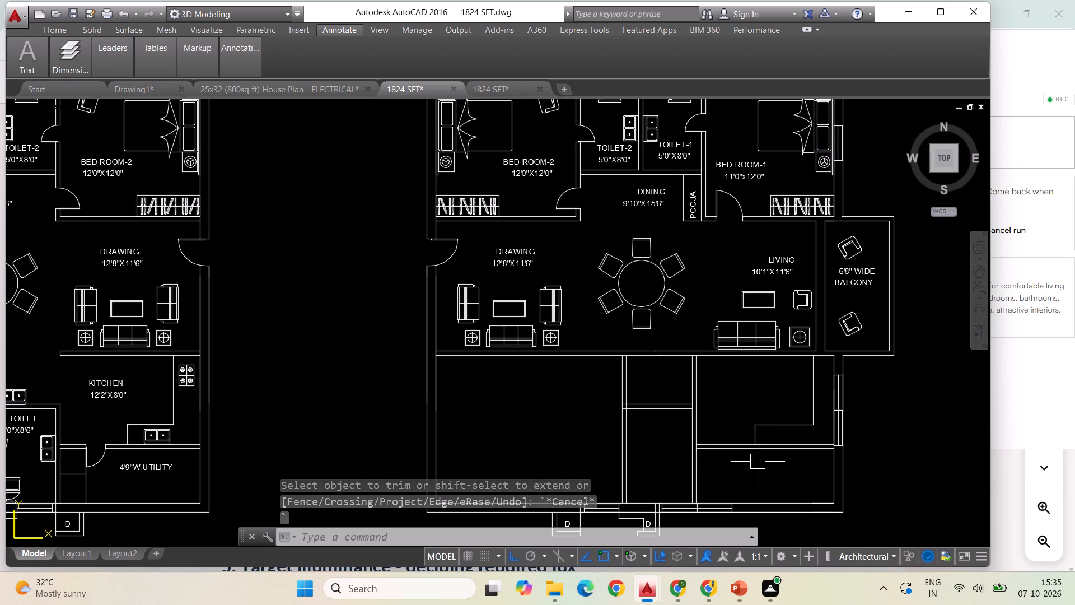
scroll(699, 415, down, 1)
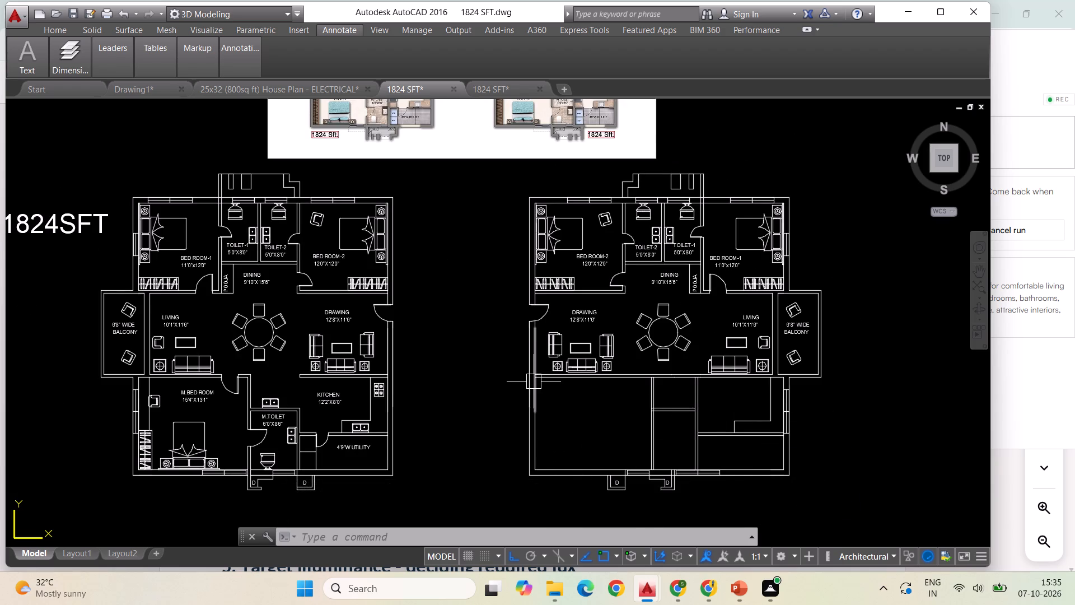
click(322, 445)
key(Escape)
scroll(328, 445, up, 1)
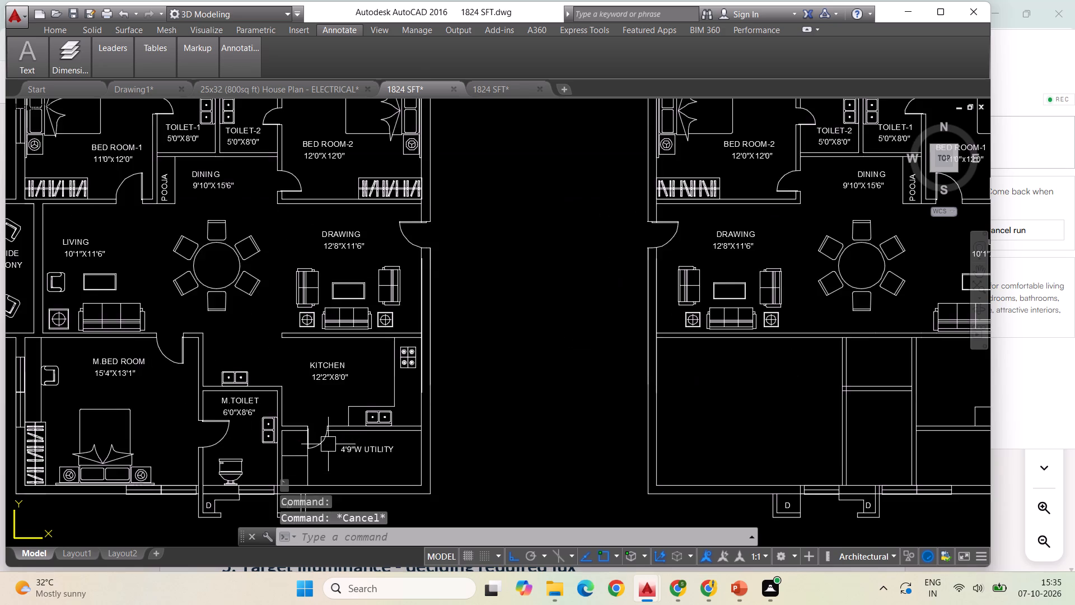
click(328, 444)
right_click(328, 444)
click(376, 229)
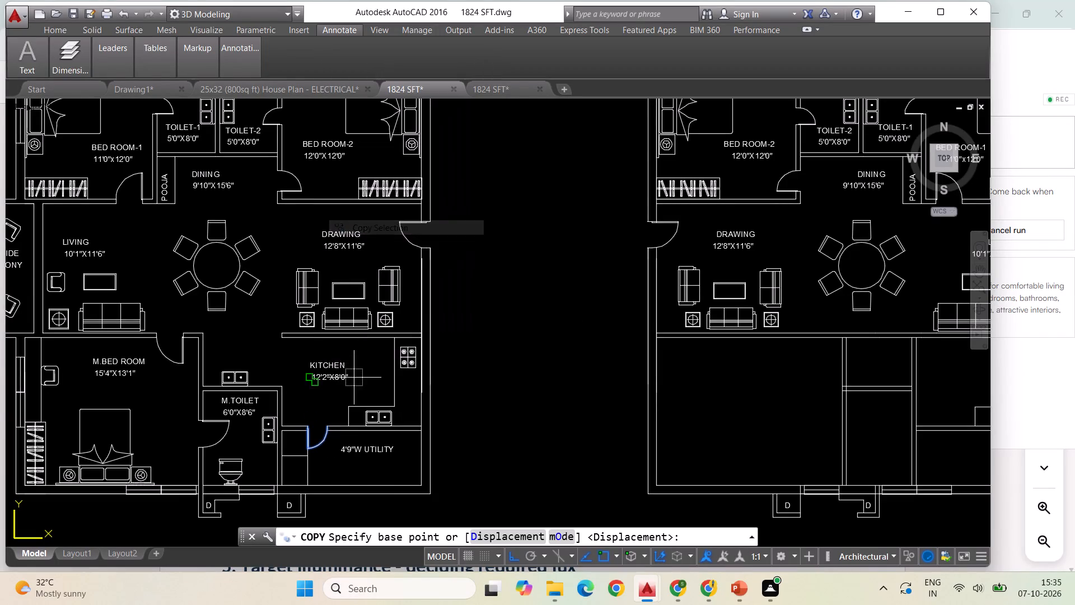
scroll(337, 405, up, 2)
click(312, 459)
scroll(299, 445, down, 2)
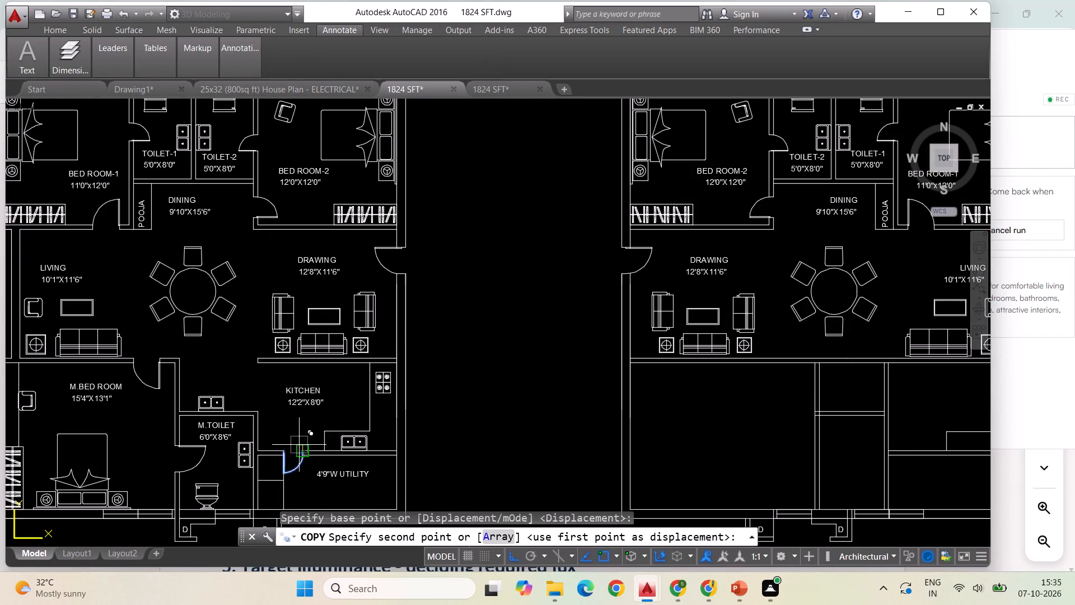
scroll(531, 417, down, 1)
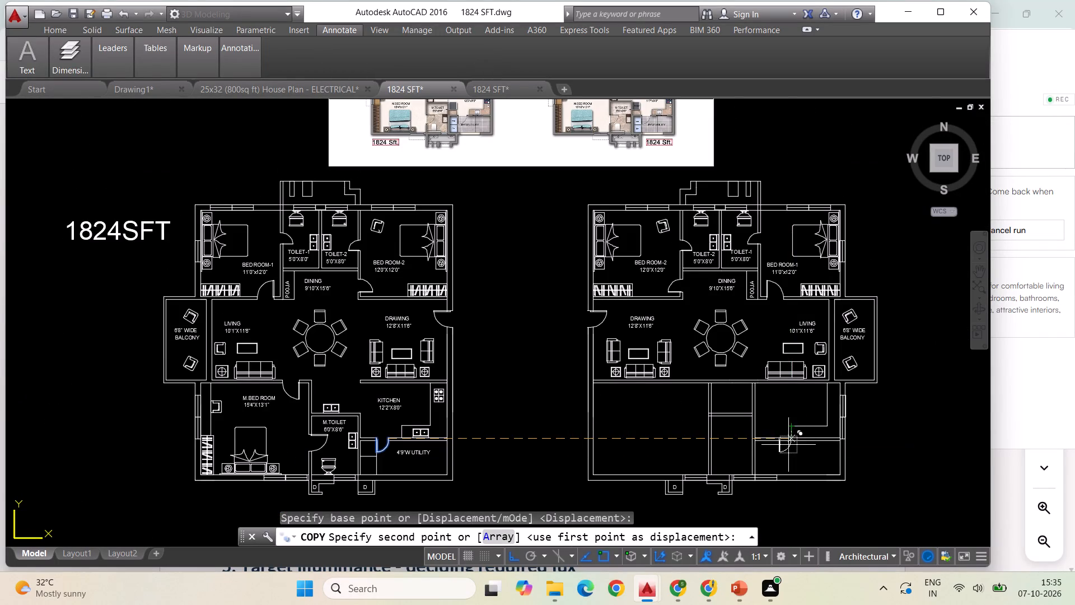
scroll(788, 452, up, 2)
scroll(786, 454, down, 1)
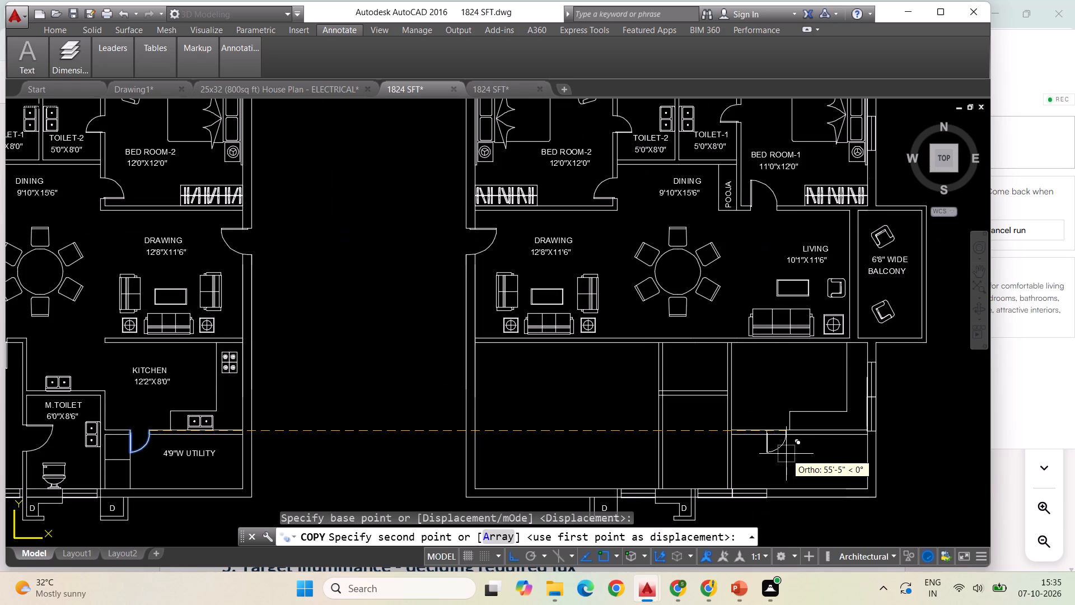
scroll(786, 454, down, 1)
scroll(786, 454, up, 1)
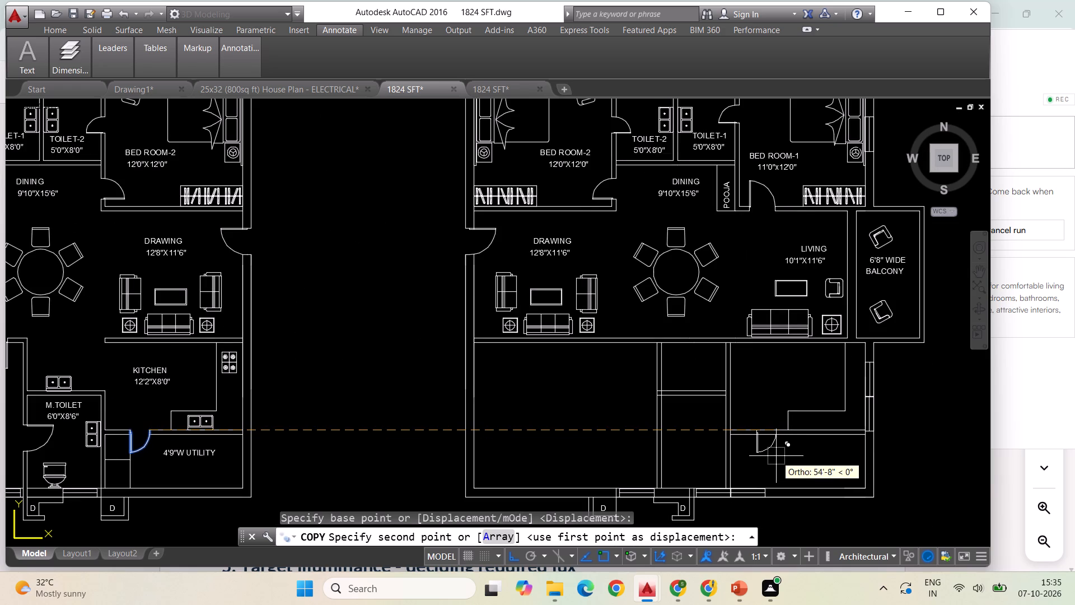
scroll(776, 456, down, 1)
scroll(776, 456, up, 1)
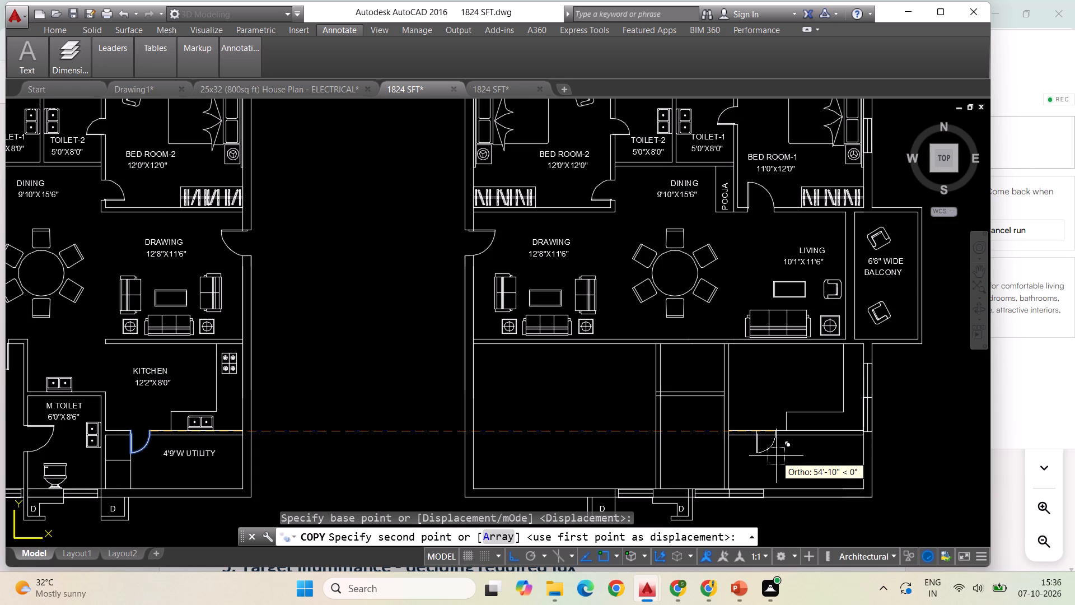
click(772, 457)
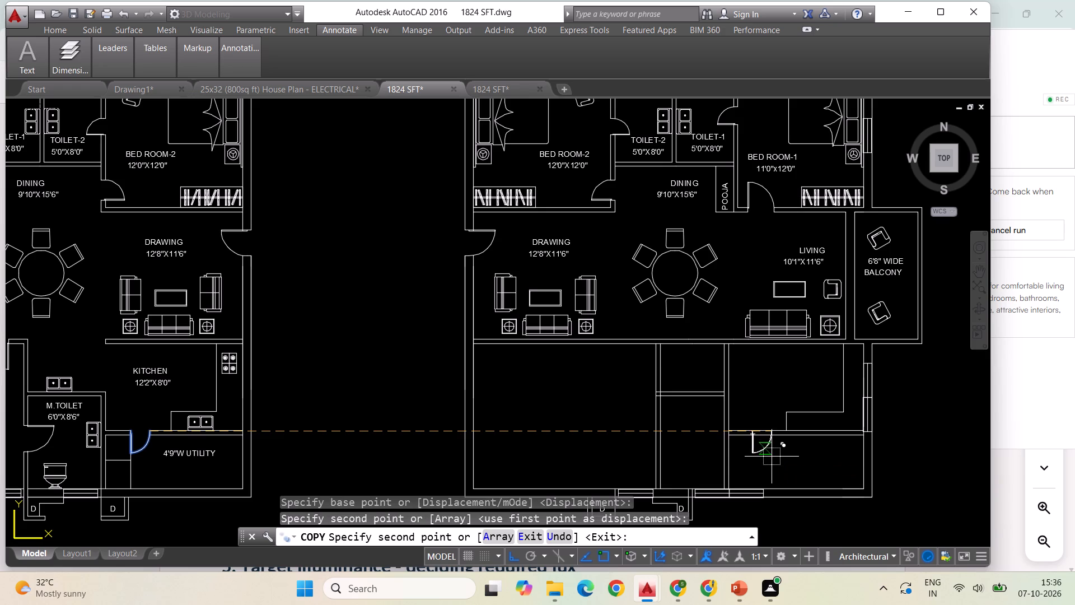
key(Escape)
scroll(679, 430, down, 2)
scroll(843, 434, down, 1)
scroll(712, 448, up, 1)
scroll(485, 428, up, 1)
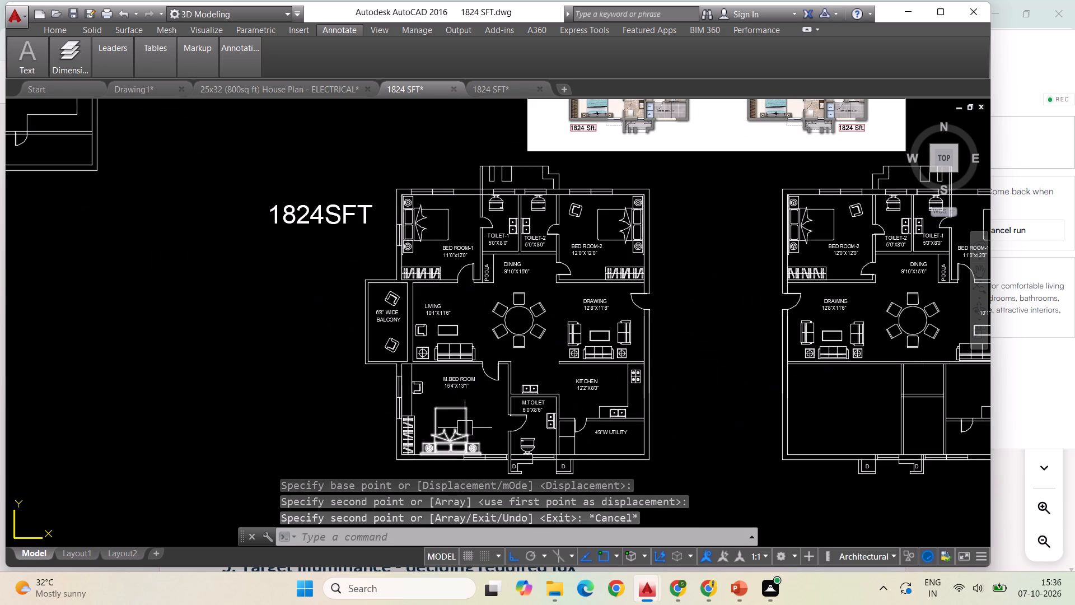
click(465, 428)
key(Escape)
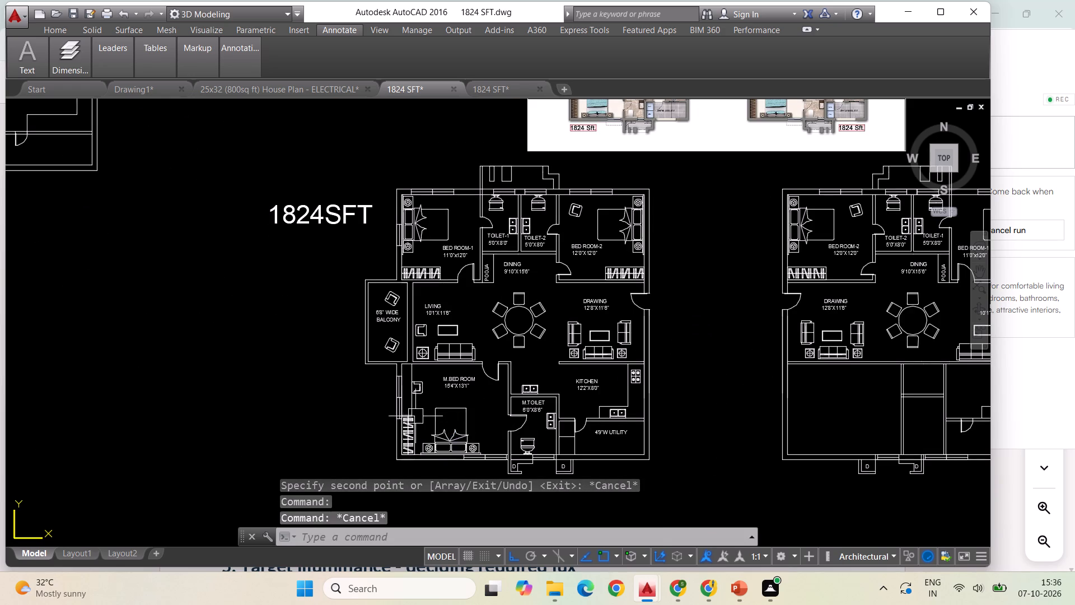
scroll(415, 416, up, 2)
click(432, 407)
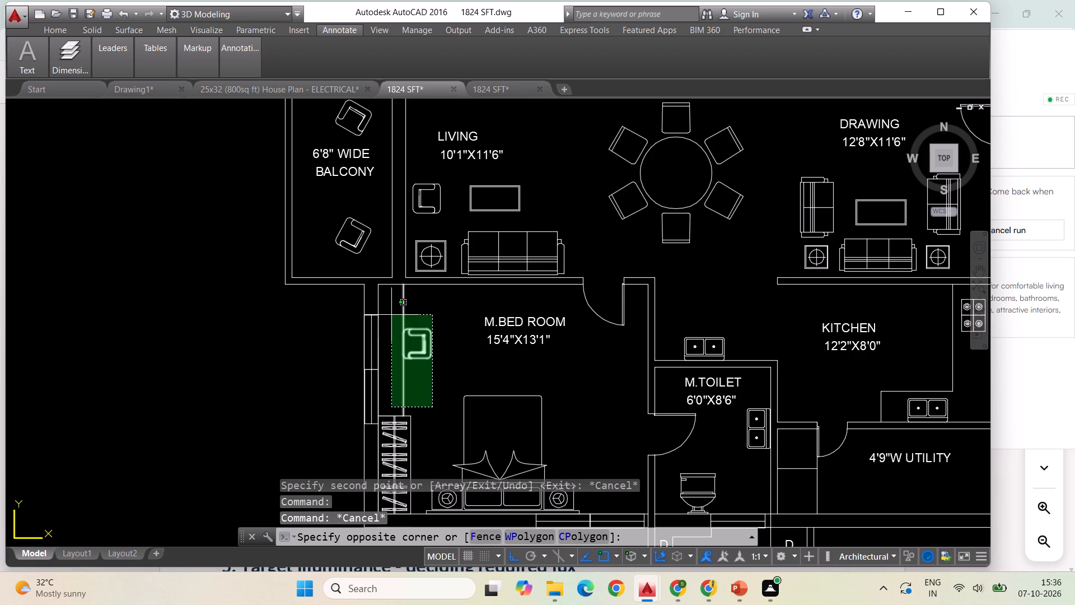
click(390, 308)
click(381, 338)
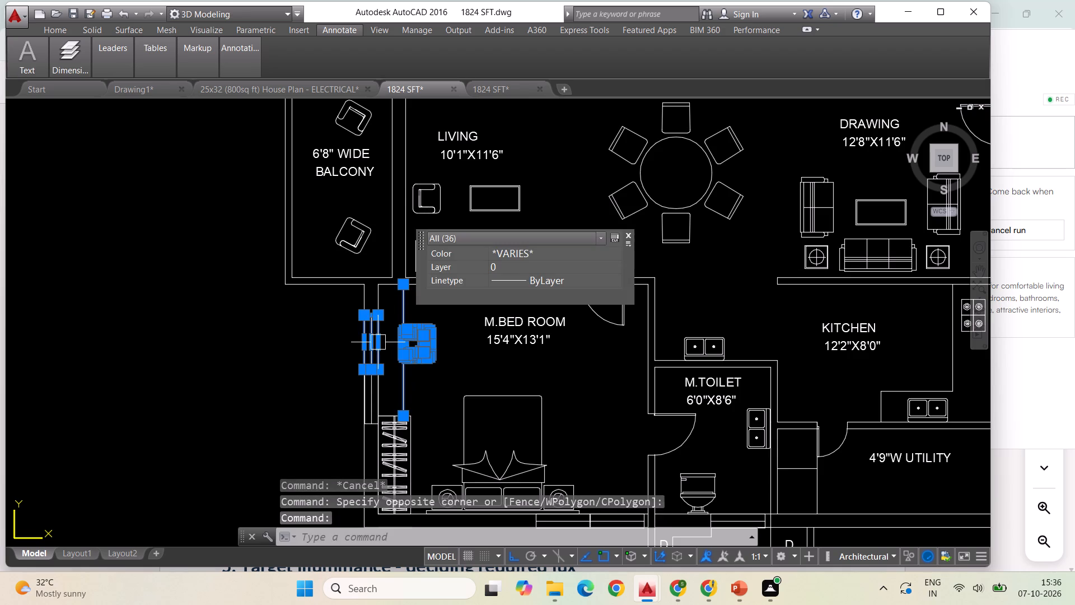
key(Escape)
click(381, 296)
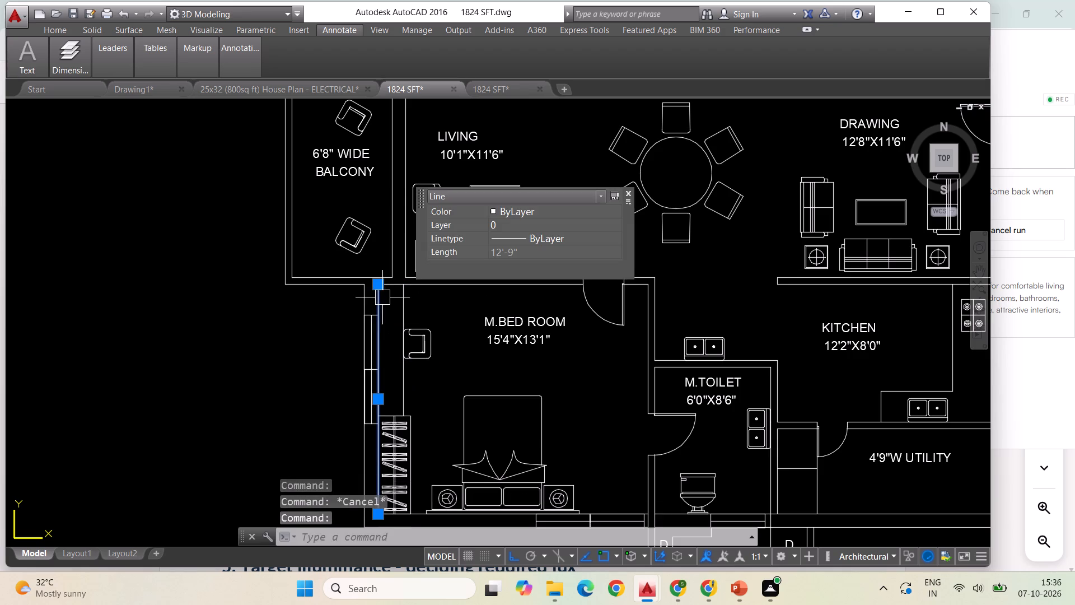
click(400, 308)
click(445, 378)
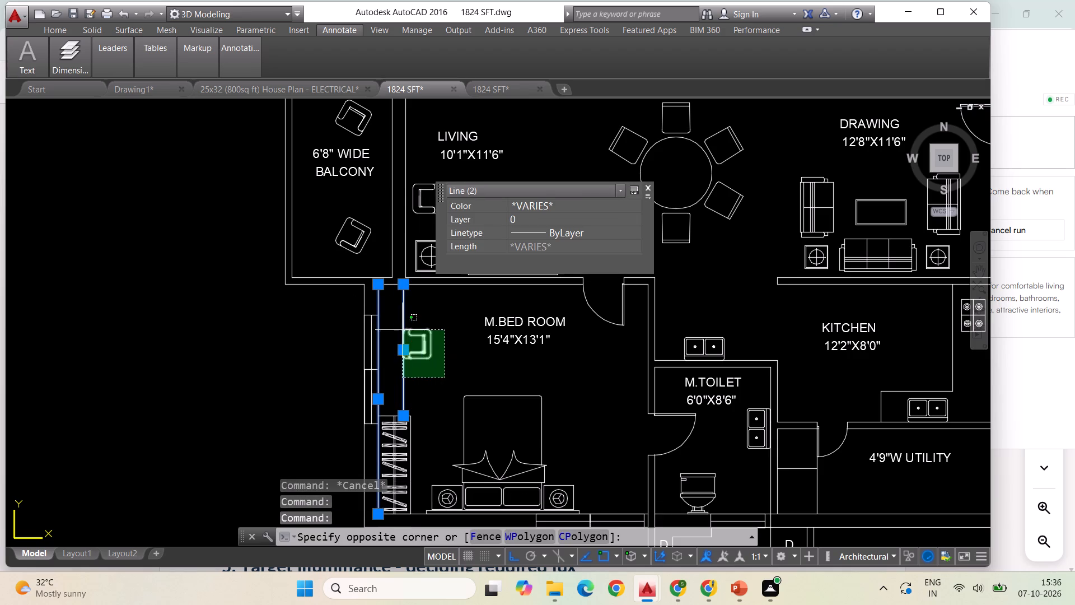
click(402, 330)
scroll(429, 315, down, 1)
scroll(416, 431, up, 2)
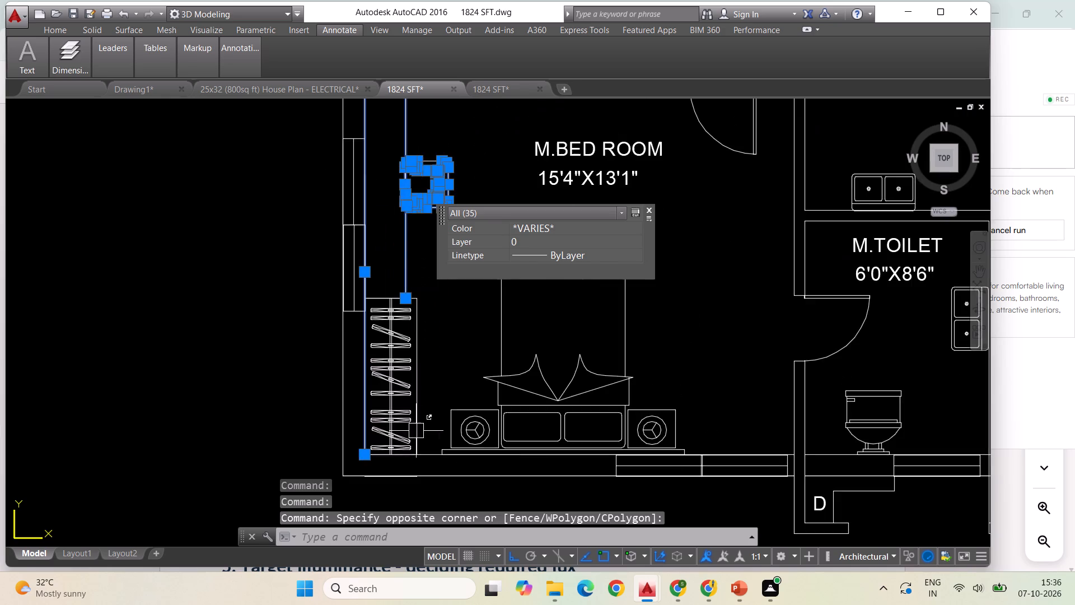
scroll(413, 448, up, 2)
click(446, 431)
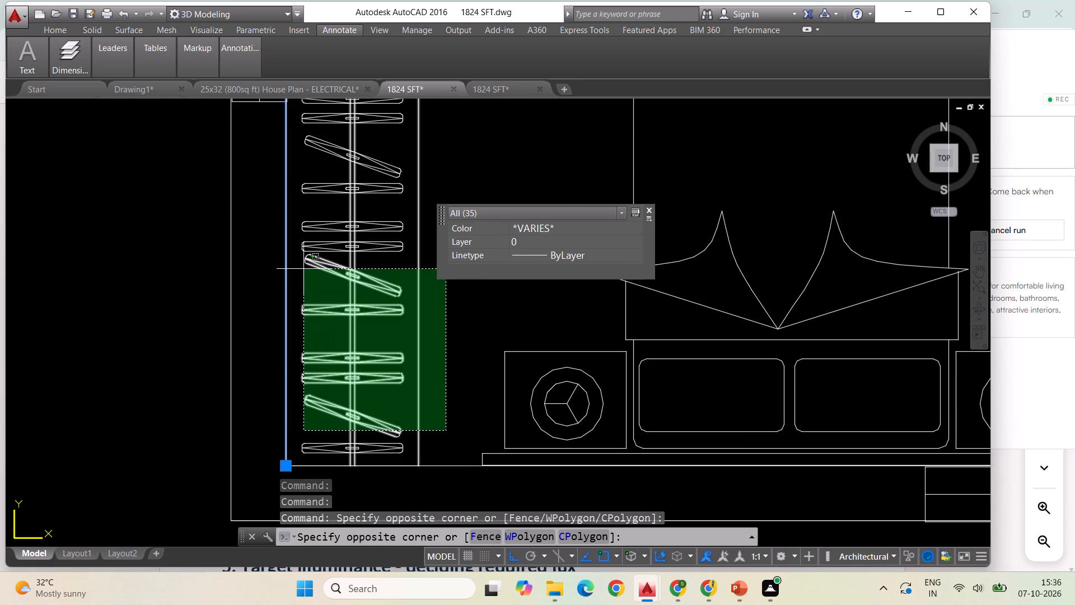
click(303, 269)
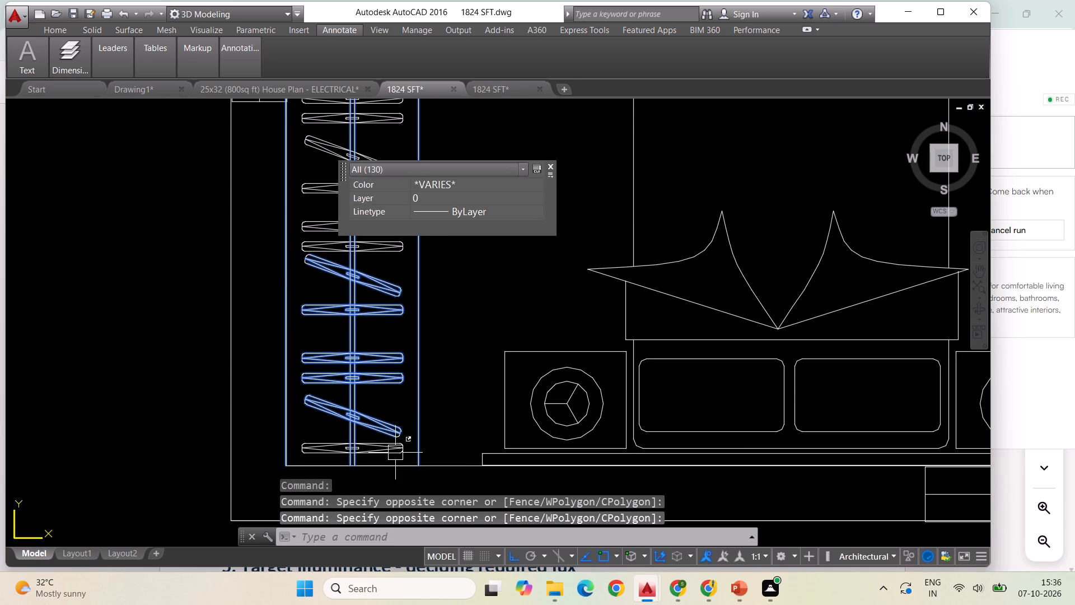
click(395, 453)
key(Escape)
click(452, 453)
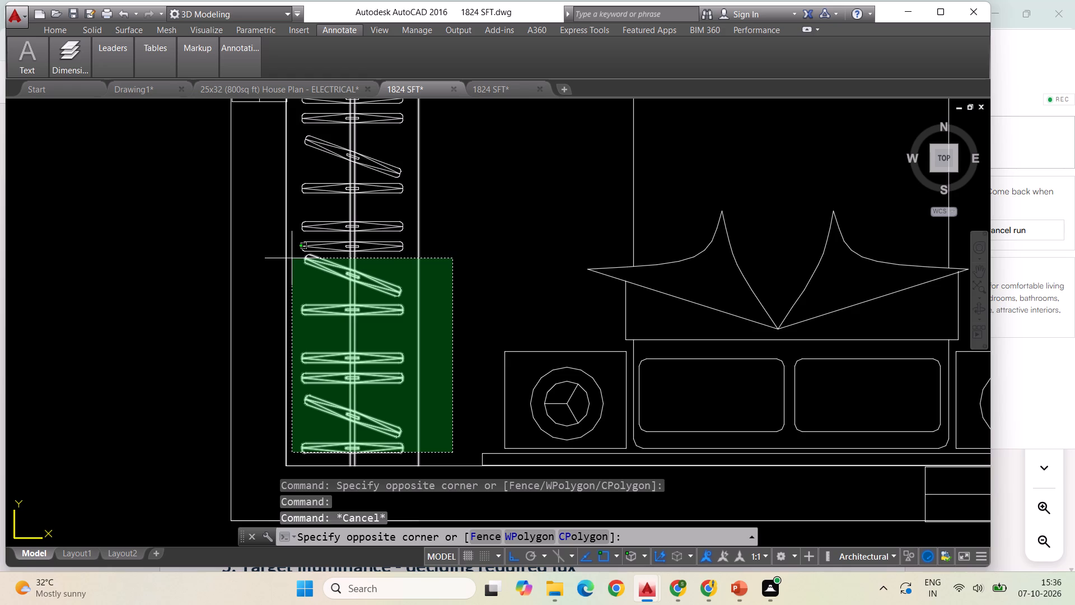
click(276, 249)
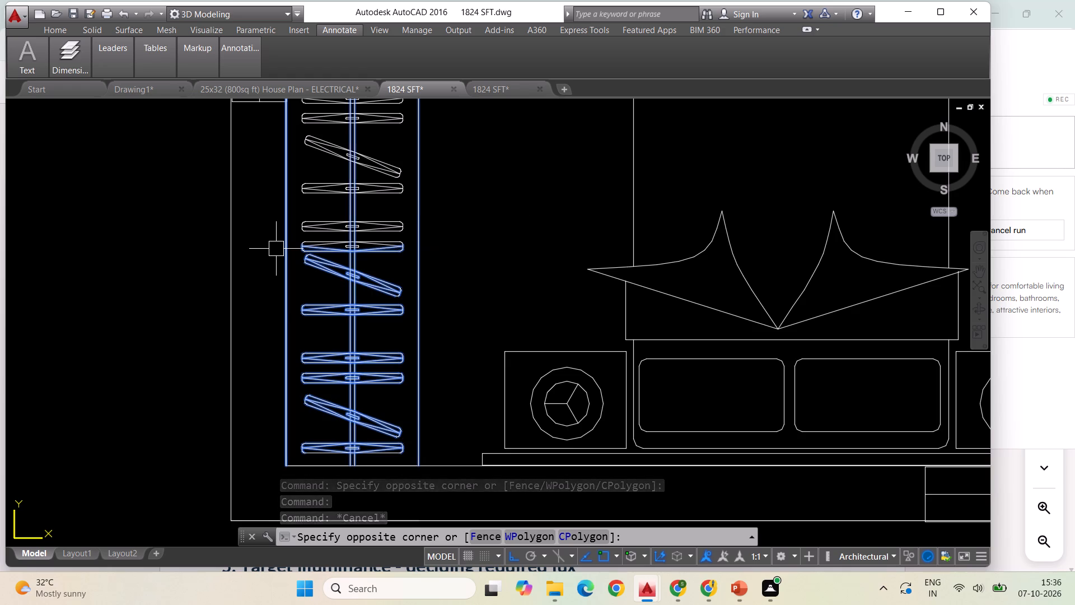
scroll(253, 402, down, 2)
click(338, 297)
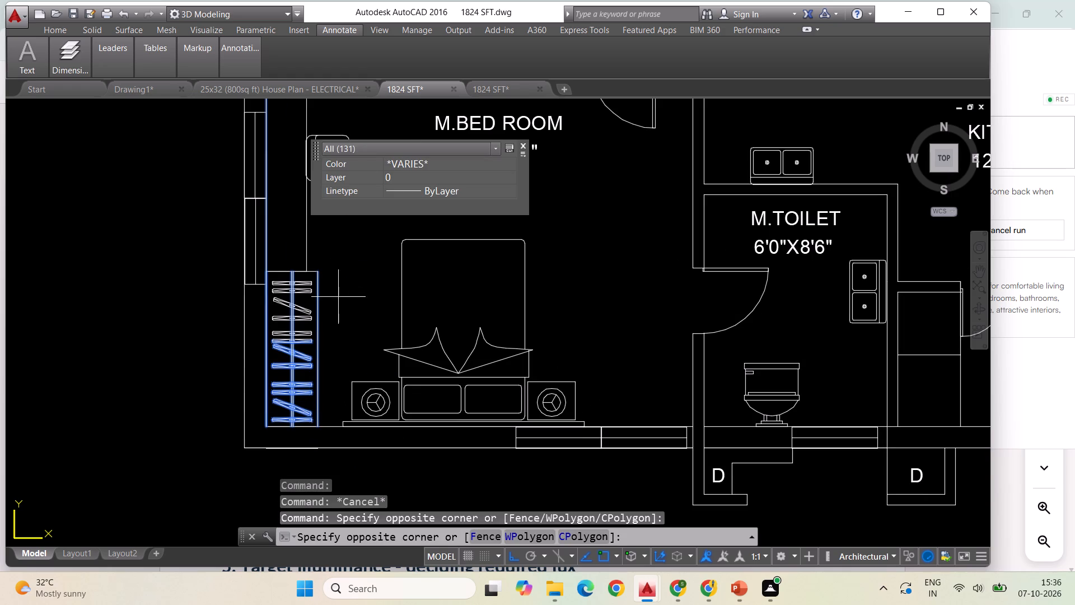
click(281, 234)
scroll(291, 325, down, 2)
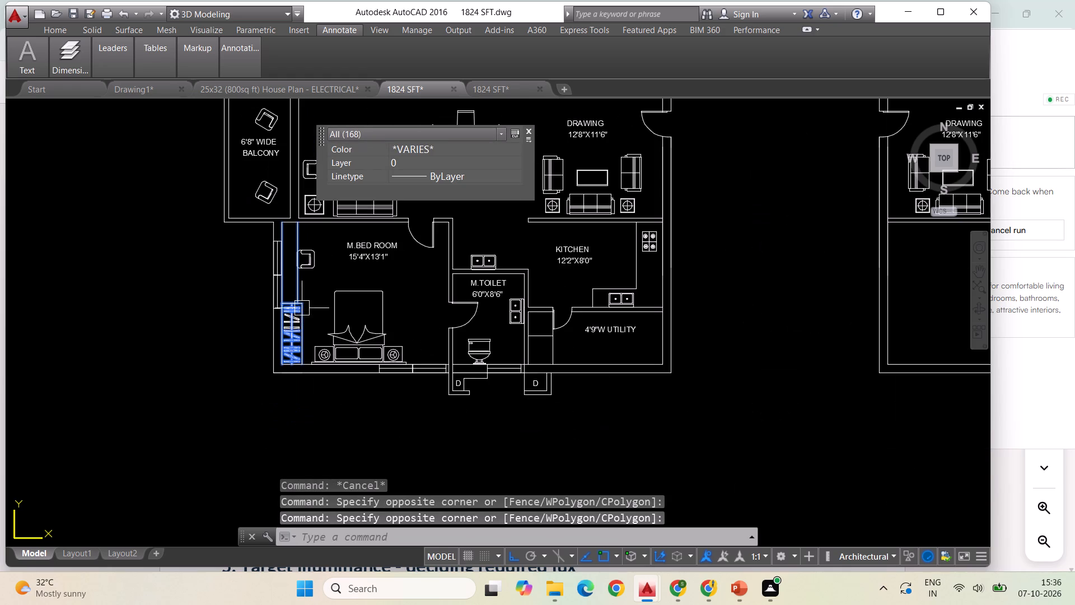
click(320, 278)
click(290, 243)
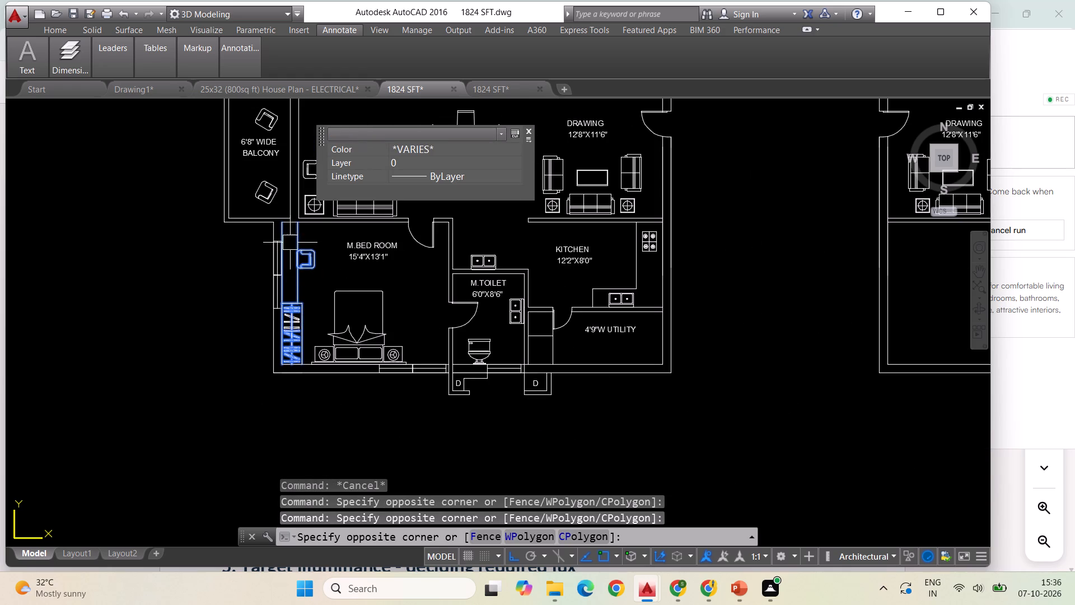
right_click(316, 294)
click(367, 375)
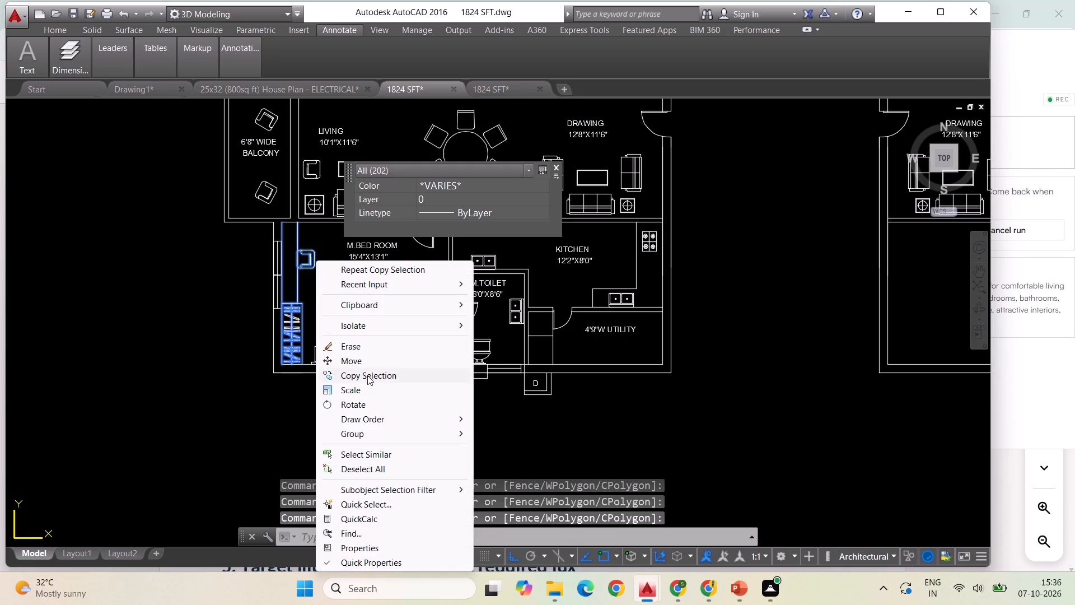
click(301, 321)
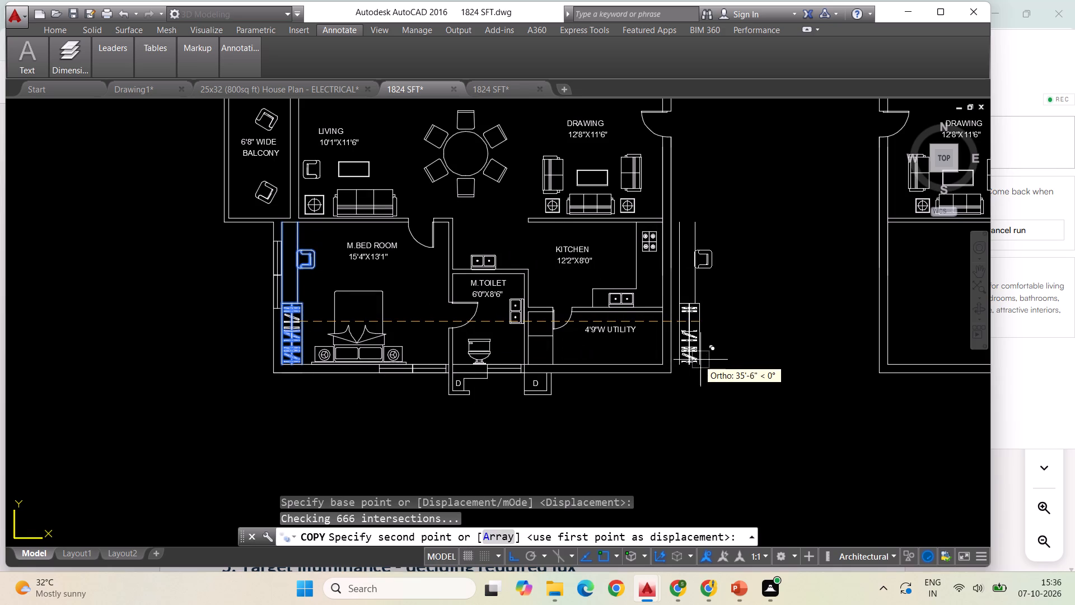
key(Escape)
Copy the original plan's master bedroom furniture, label and windows horizontally to the empty space left of the plans.
scroll(232, 431, down, 2)
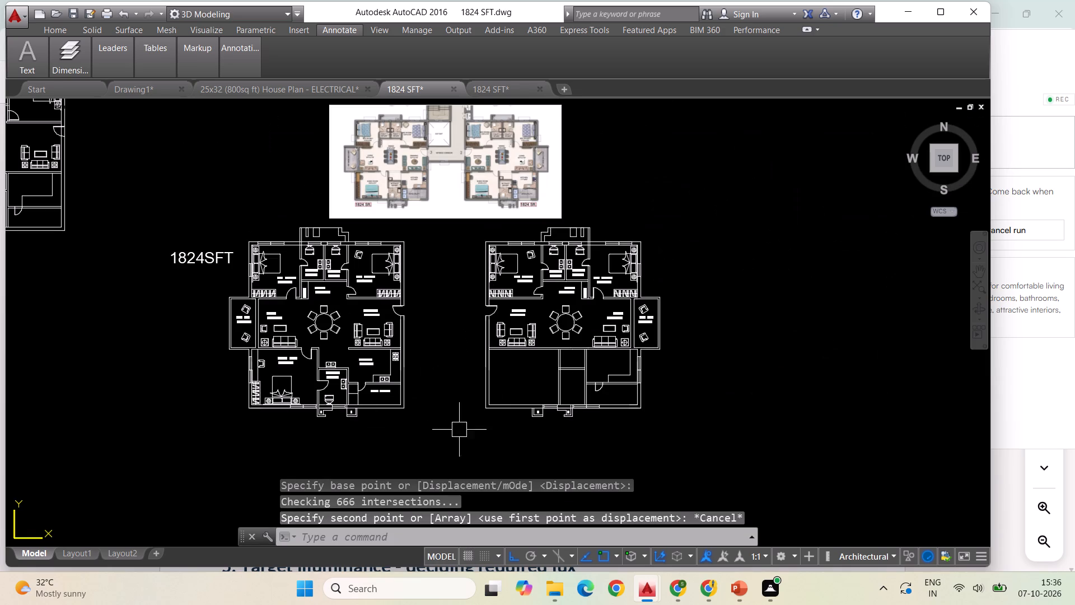
scroll(532, 356, down, 2)
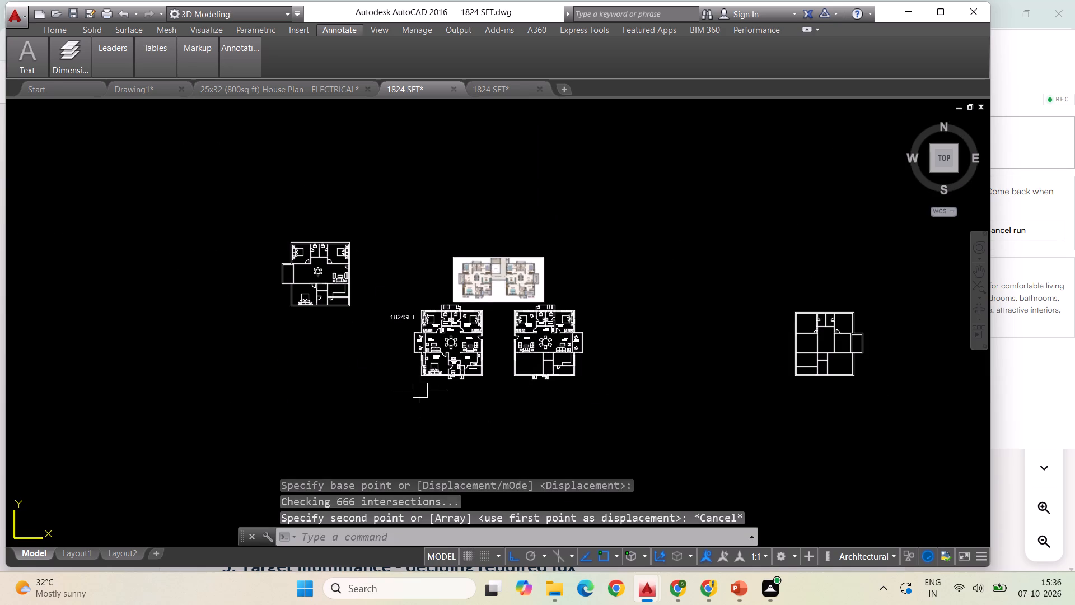
scroll(458, 393, up, 2)
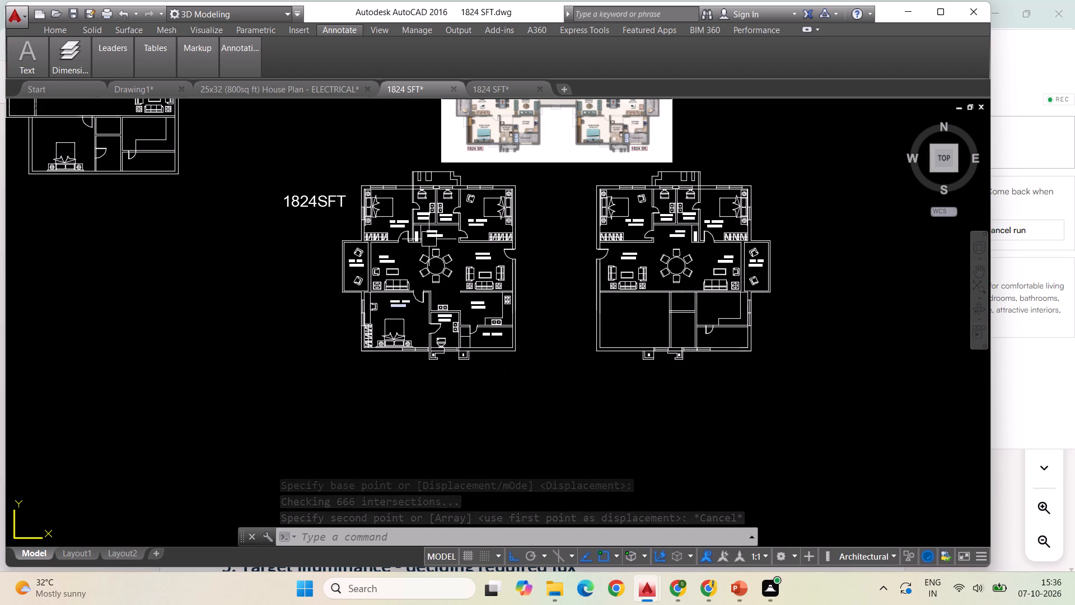
scroll(386, 344, up, 3)
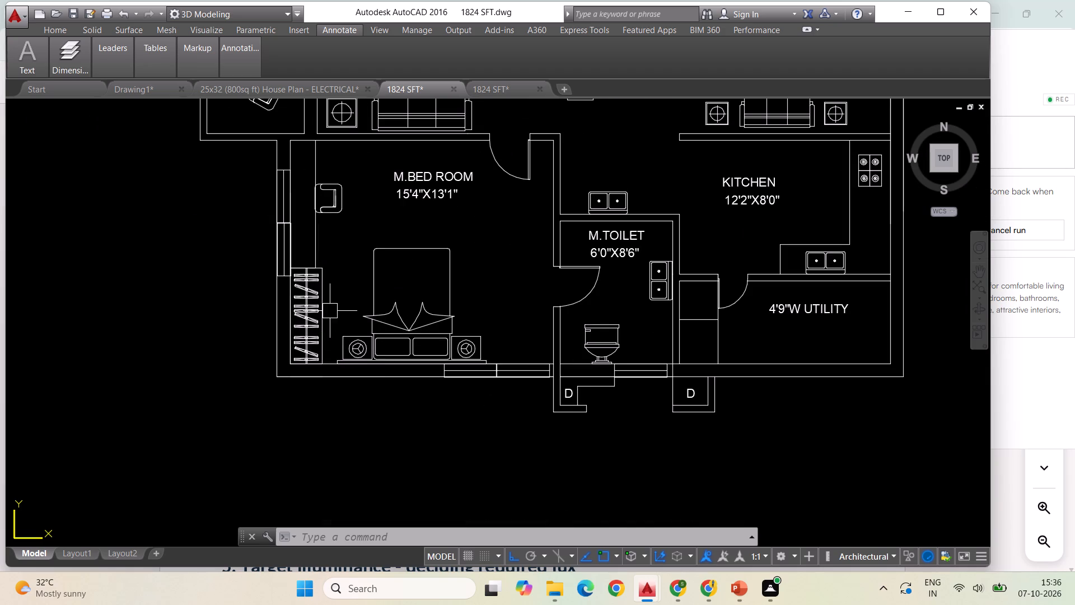
scroll(419, 248, down, 1)
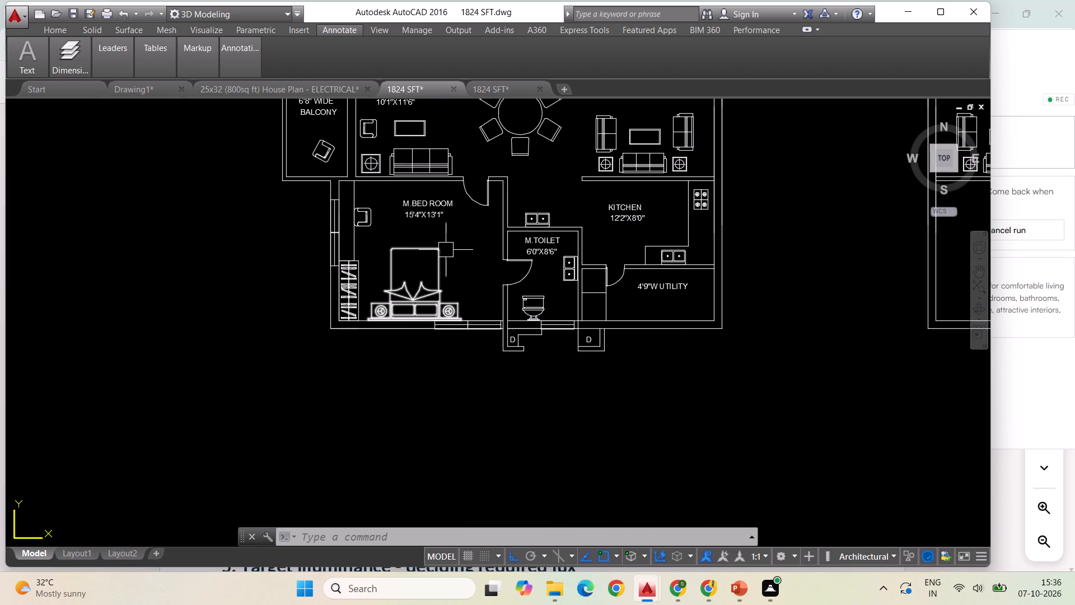
key(Escape)
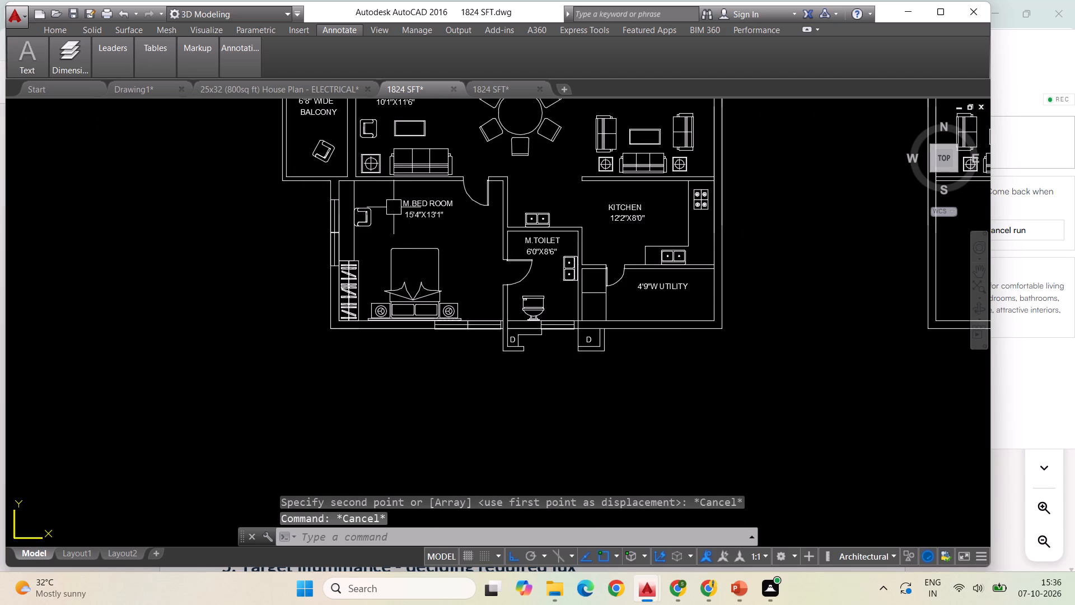
click(467, 294)
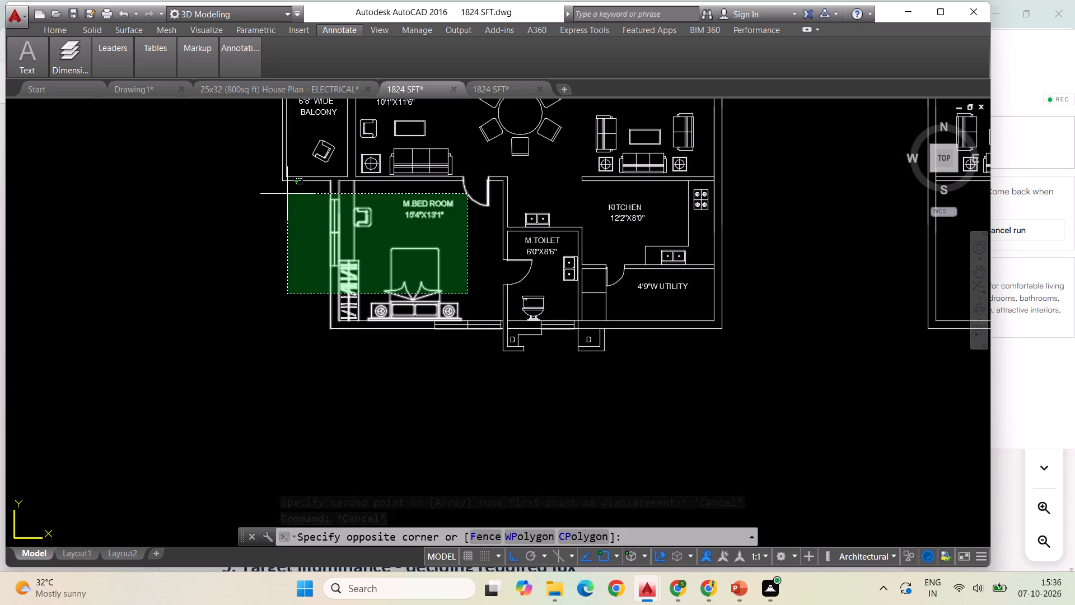
key(Escape)
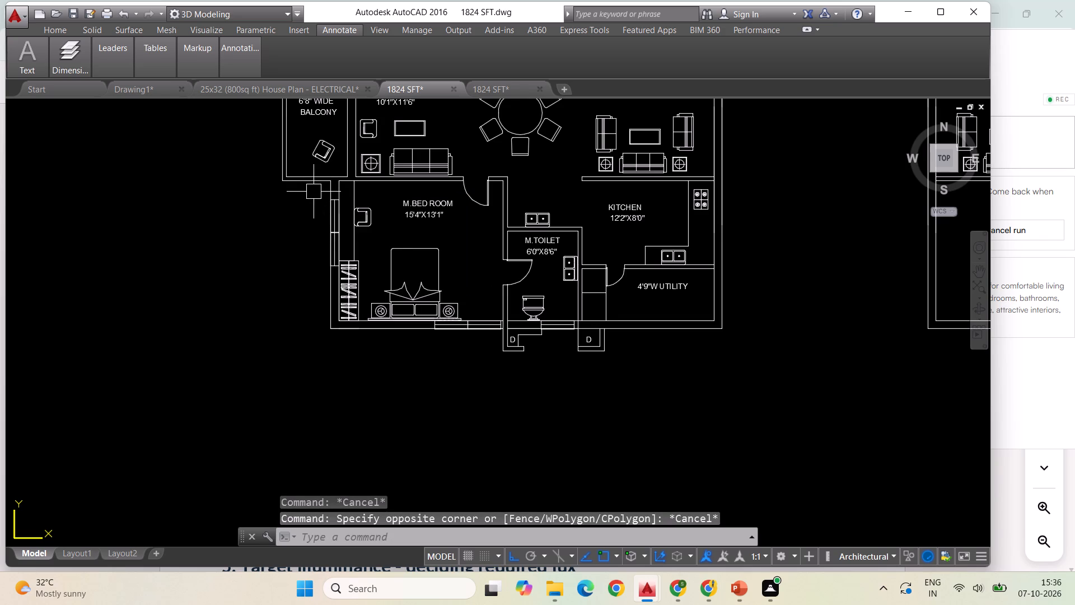
click(314, 192)
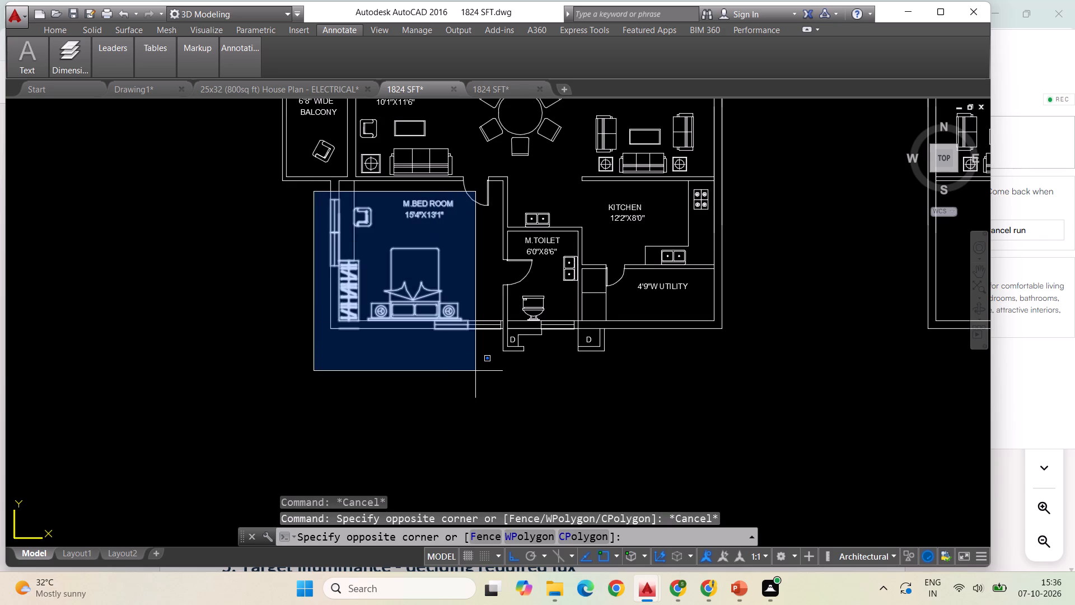
click(475, 371)
right_click(367, 400)
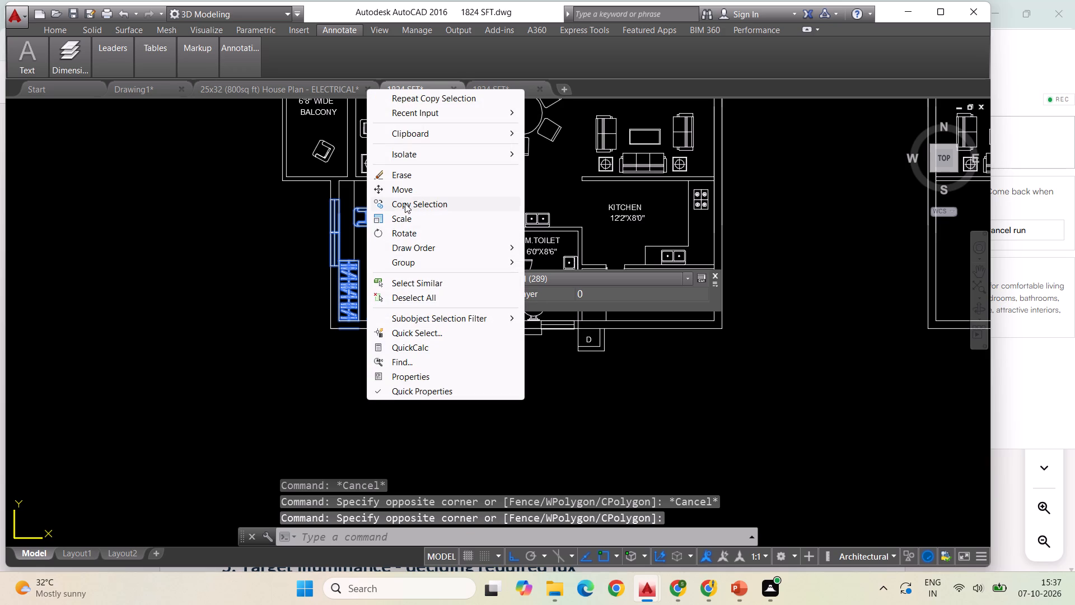
click(405, 203)
click(352, 320)
scroll(208, 352, down, 1)
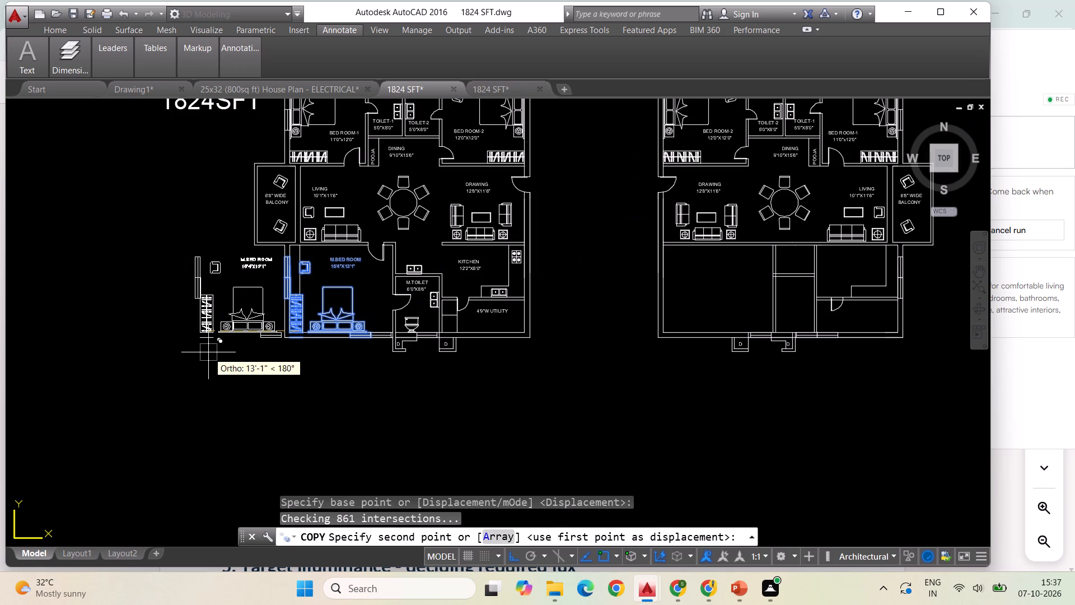
scroll(436, 348, down, 2)
click(215, 348)
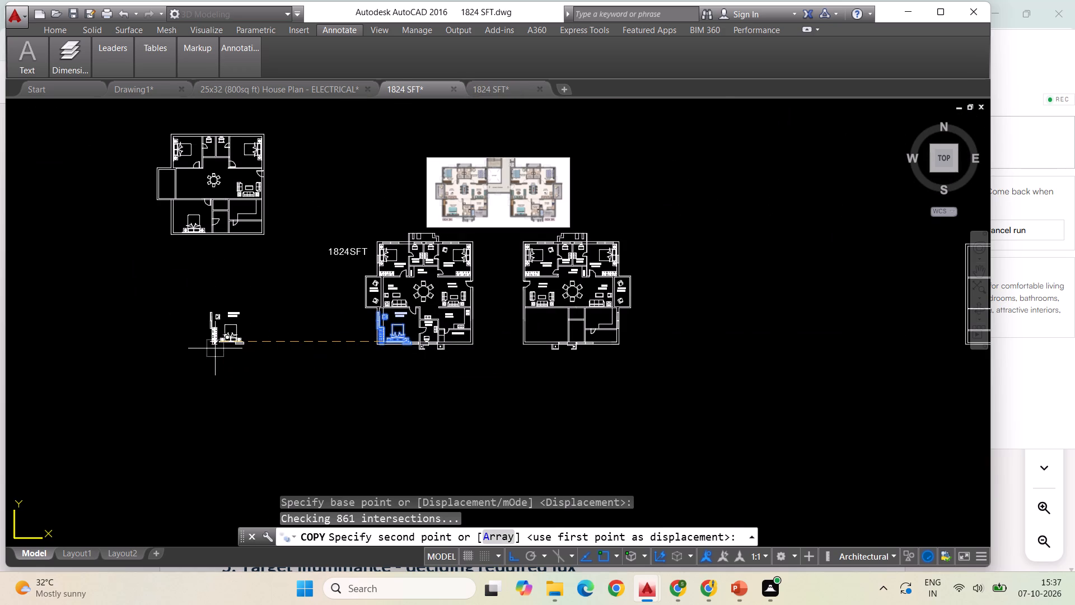
key(Escape)
Erase the room name and size text, the bed set and the bottom-wall window from the loose bedroom copy.
scroll(212, 340, up, 4)
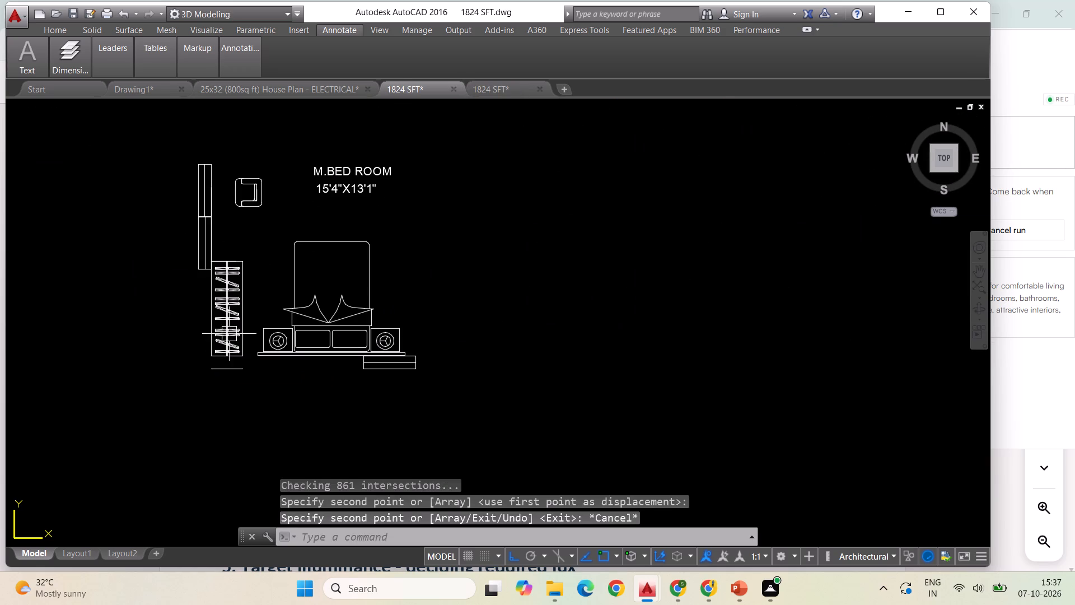
click(287, 160)
click(447, 368)
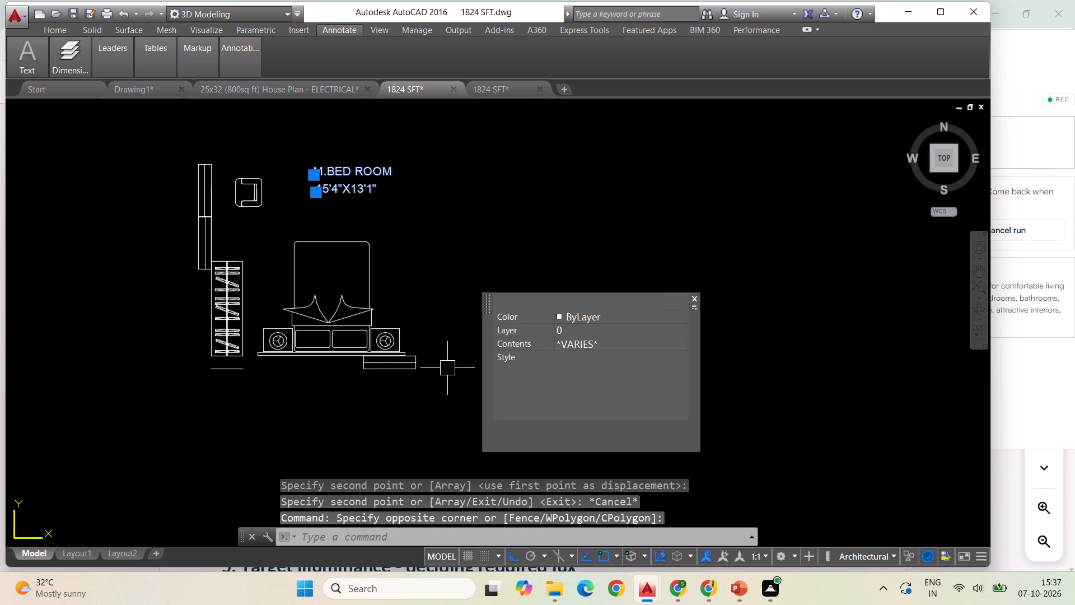
key(Delete)
drag(456, 388, 447, 380)
click(323, 260)
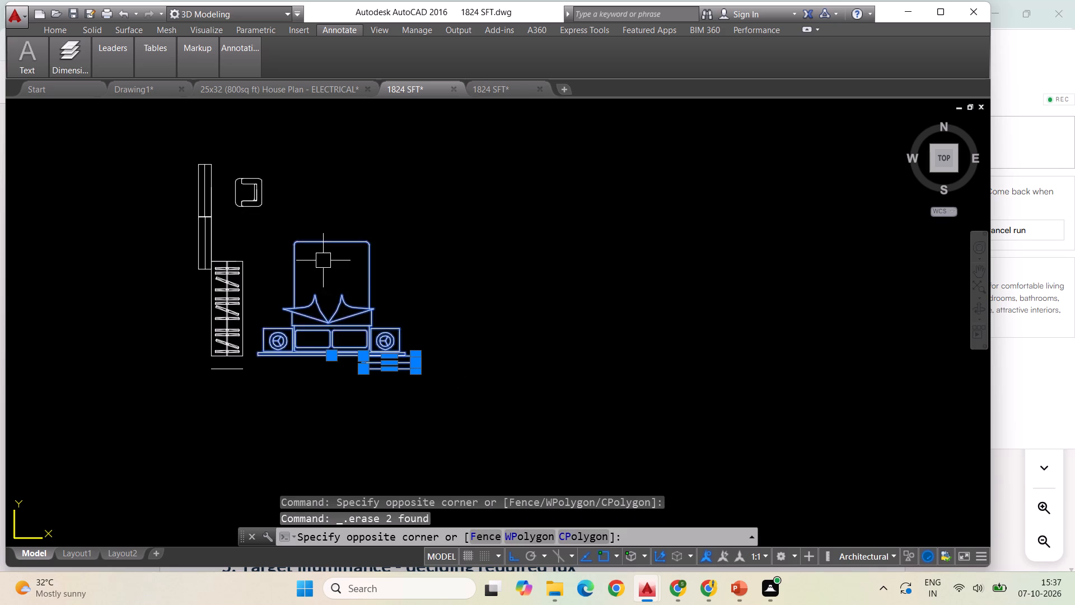
key(Delete)
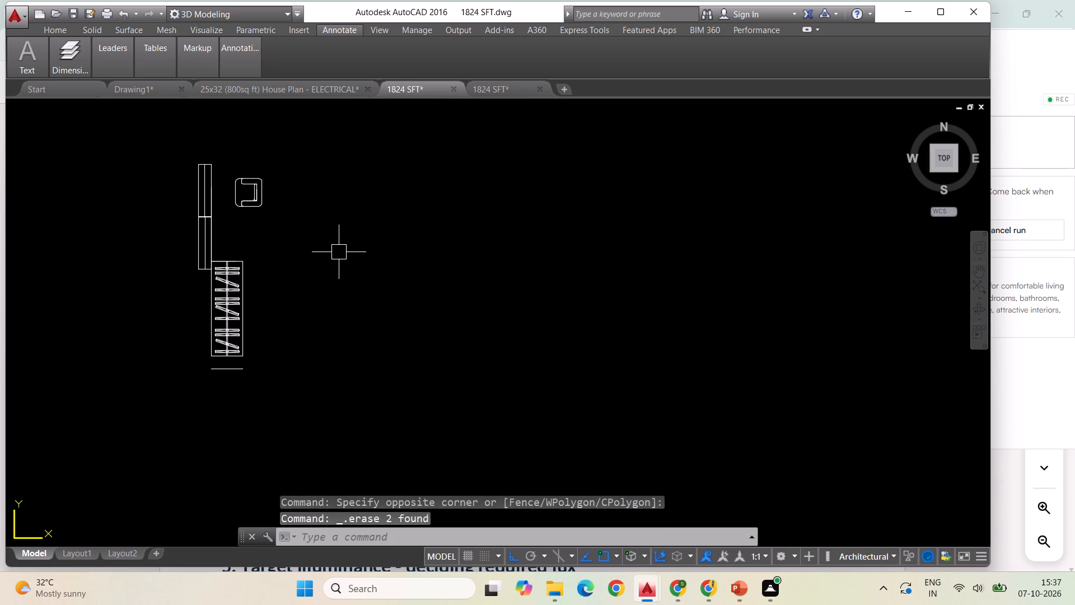
Erase the loose line below the copied wardrobe and both halves of the side-wall window above it.
click(233, 376)
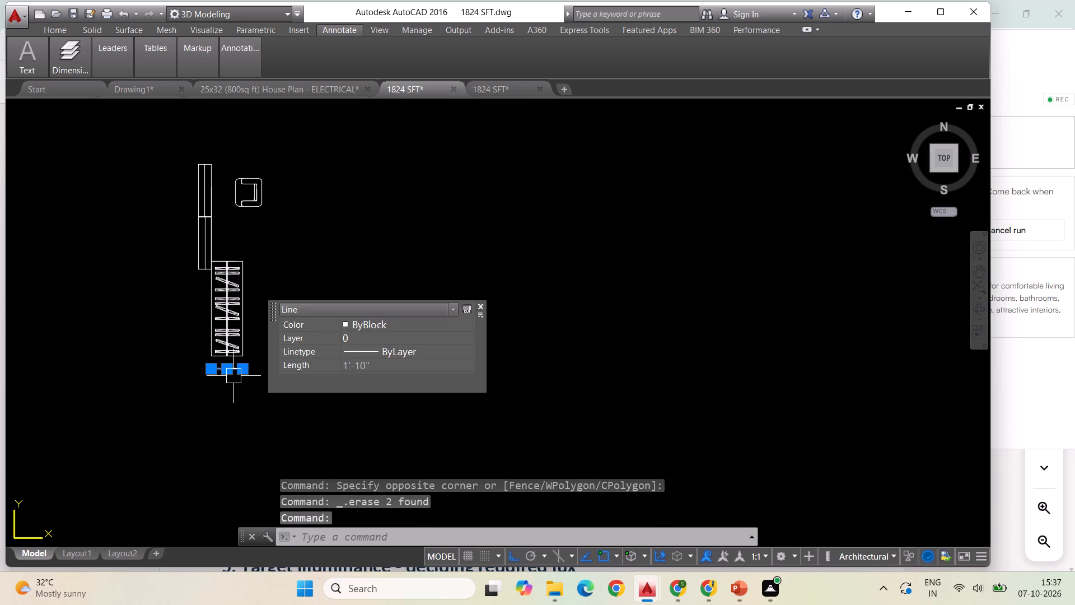
key(Delete)
click(229, 216)
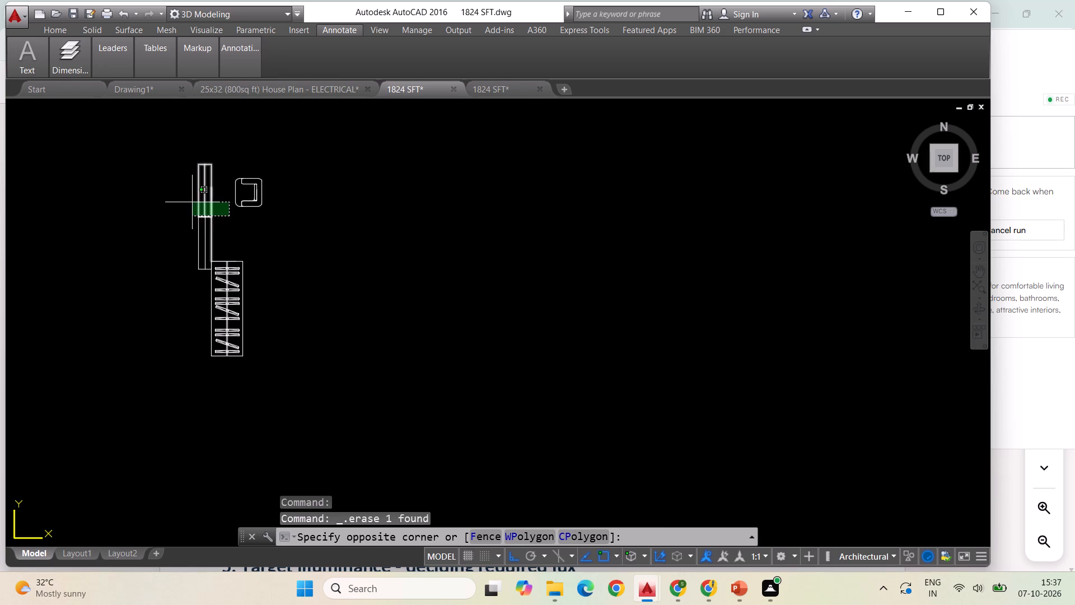
click(192, 202)
key(Delete)
click(208, 245)
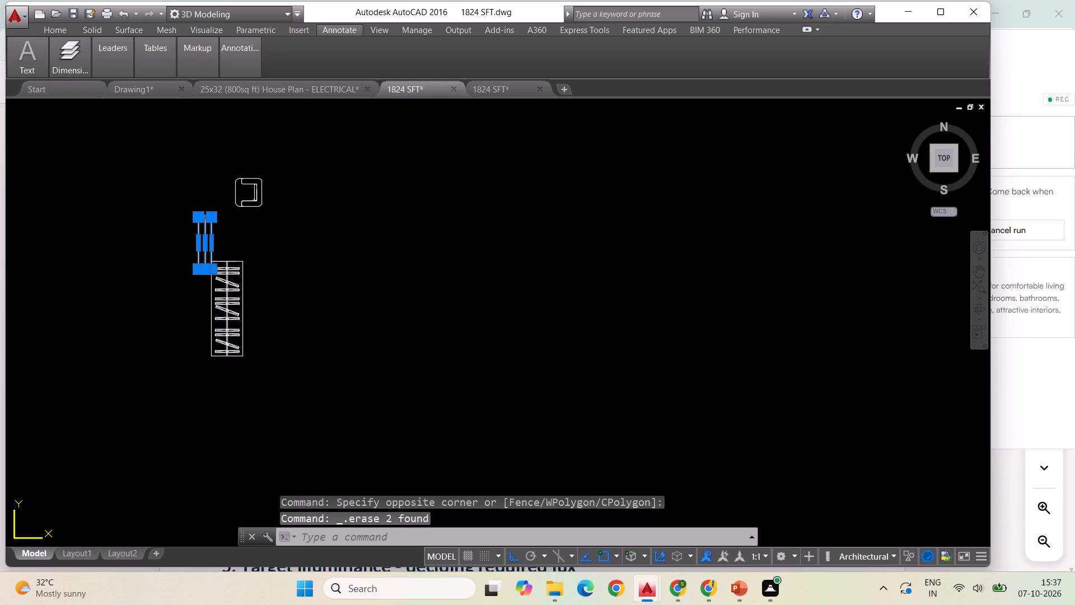
key(Delete)
Group all the lines and hangers of the loose wardrobe copy into one object.
drag(290, 378, 292, 371)
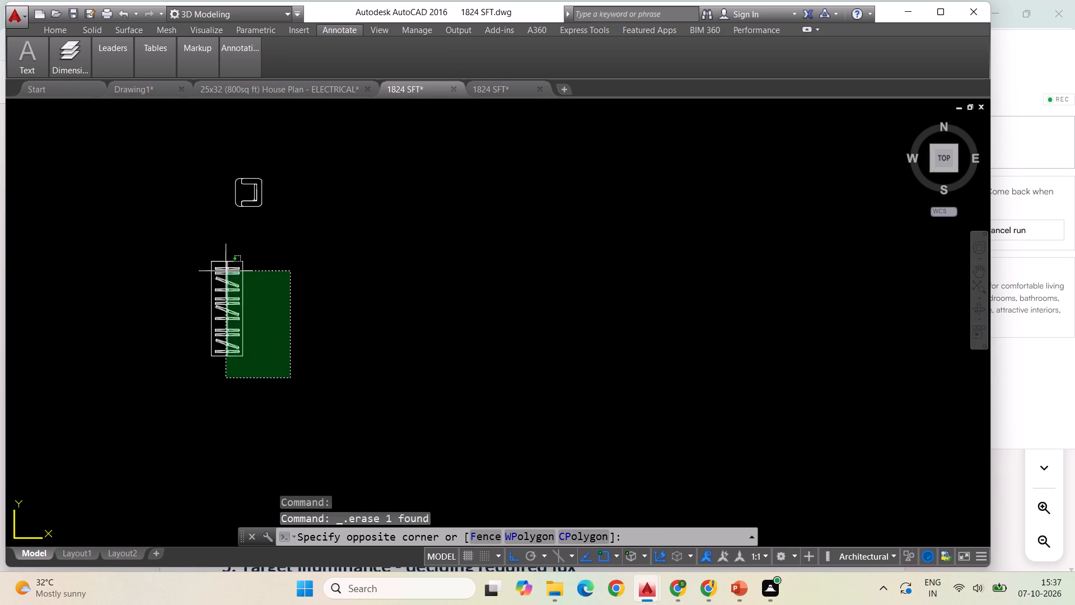
click(191, 245)
right_click(234, 315)
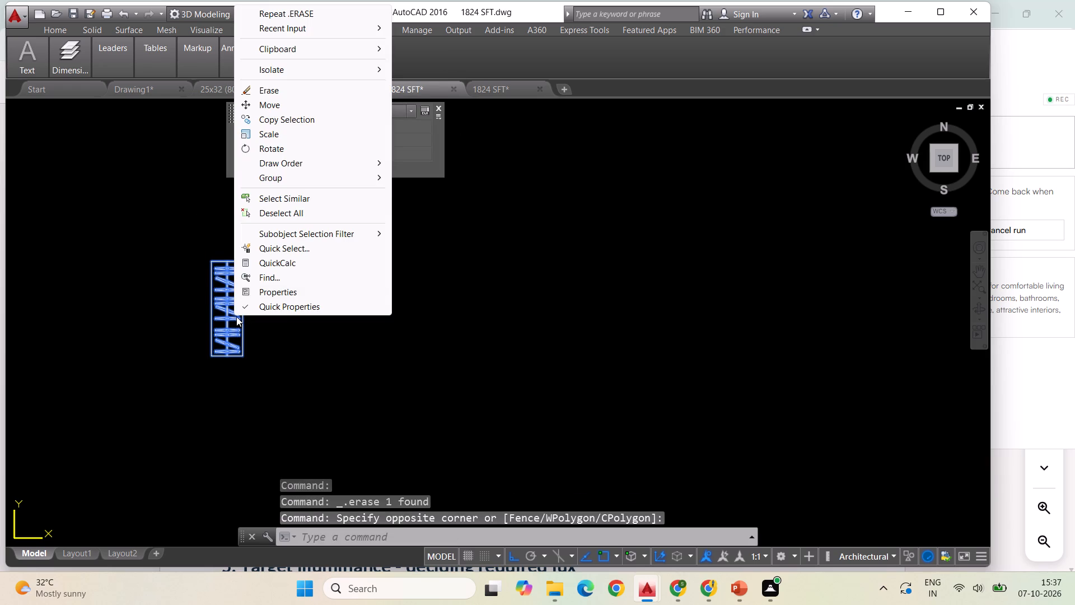
click(425, 177)
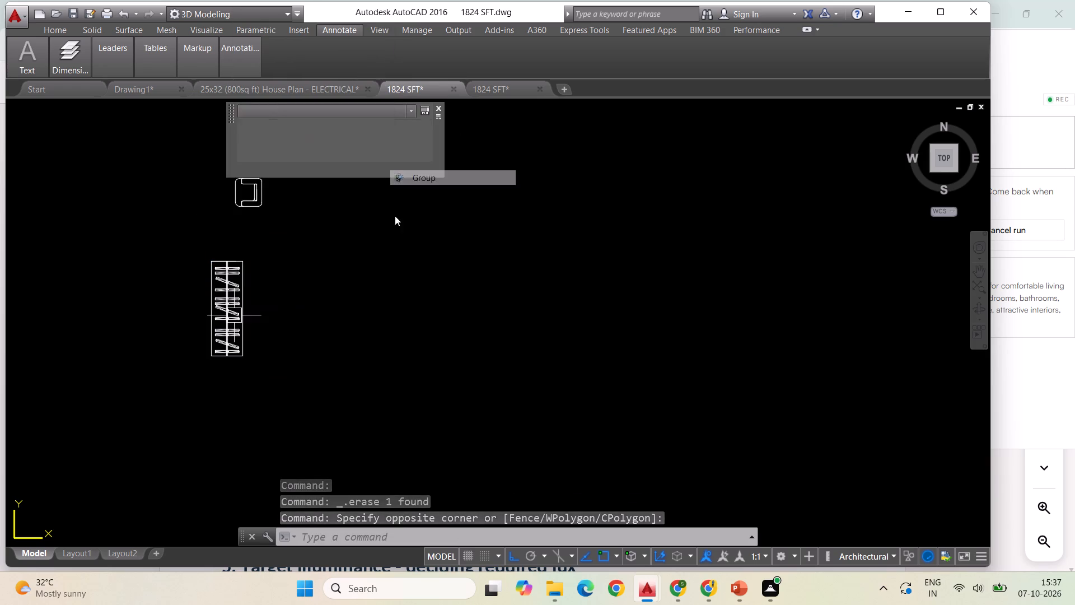
Copy the grouped loose wardrobe horizontally about 116'-6" into the mirrored plan, against the lower outer wall corner beneath the drawing room.
click(245, 355)
right_click(269, 372)
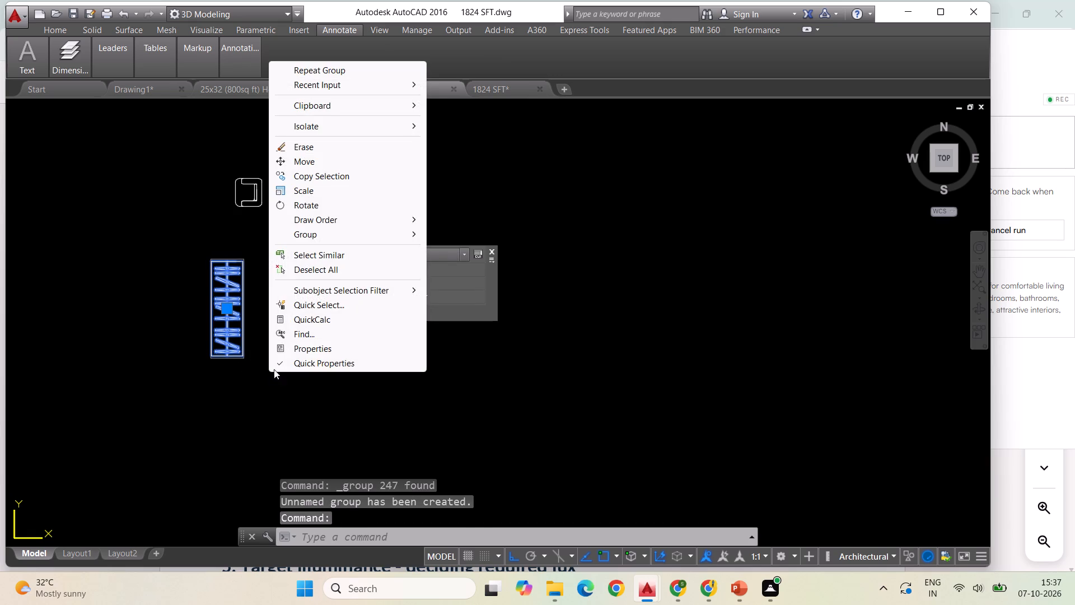
click(312, 180)
click(246, 357)
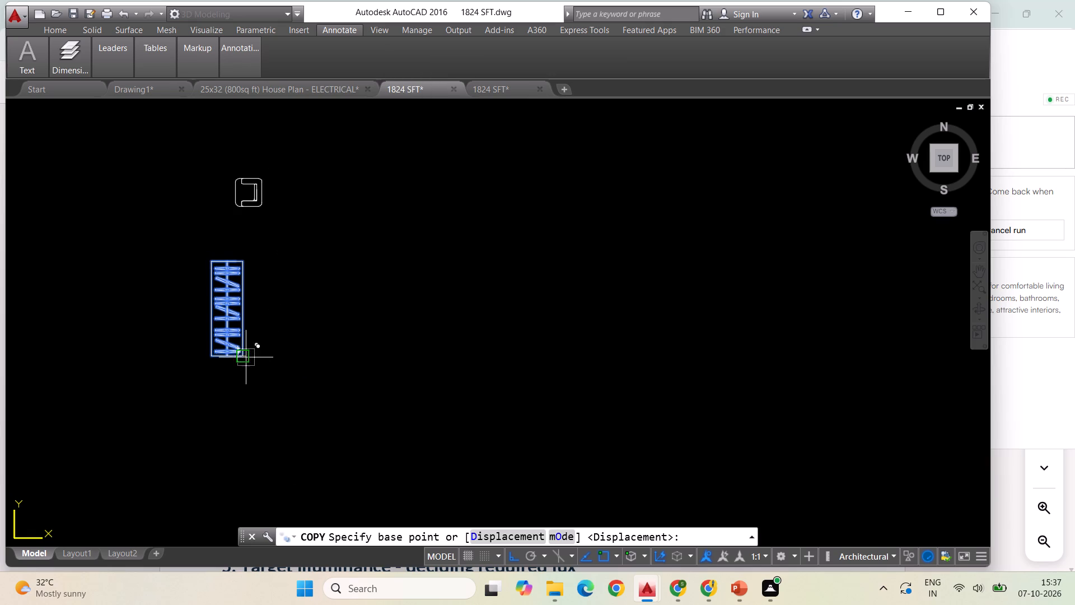
scroll(177, 371, down, 2)
scroll(275, 386, down, 1)
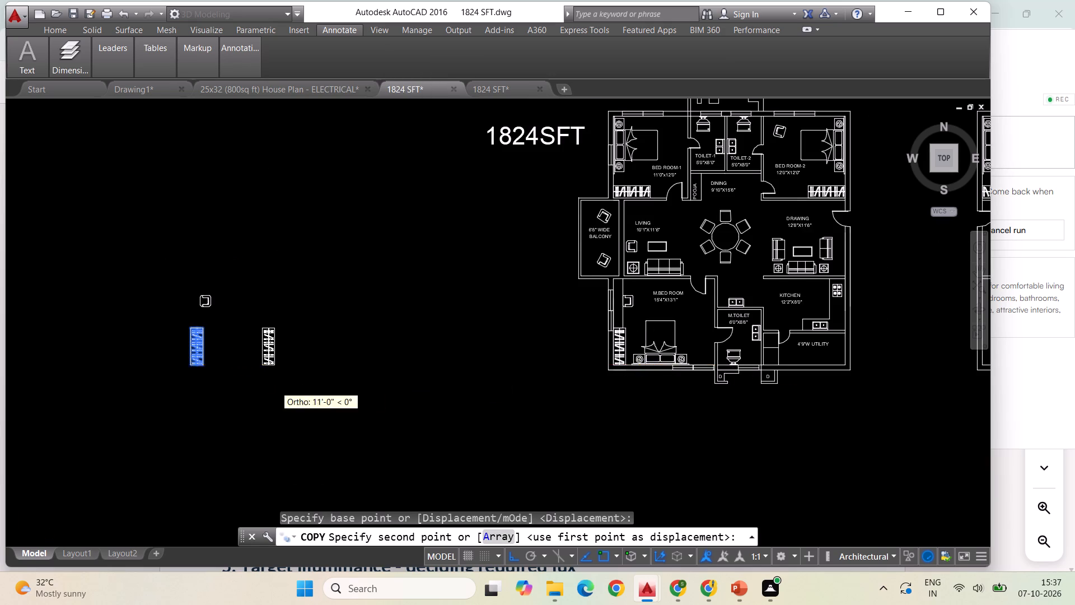
scroll(730, 393, up, 1)
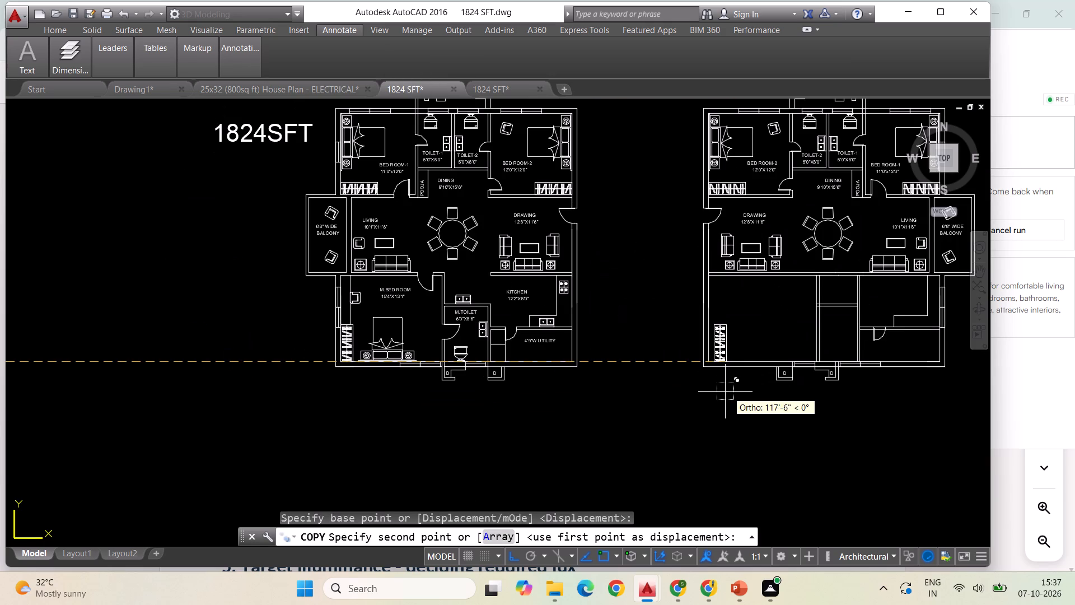
scroll(722, 392, up, 1)
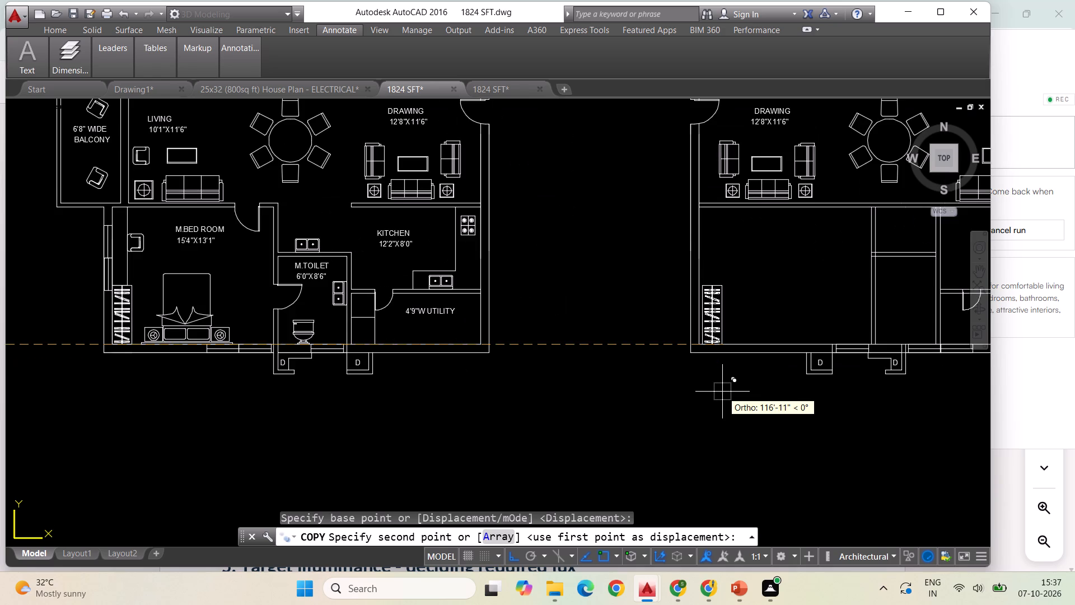
scroll(722, 392, up, 2)
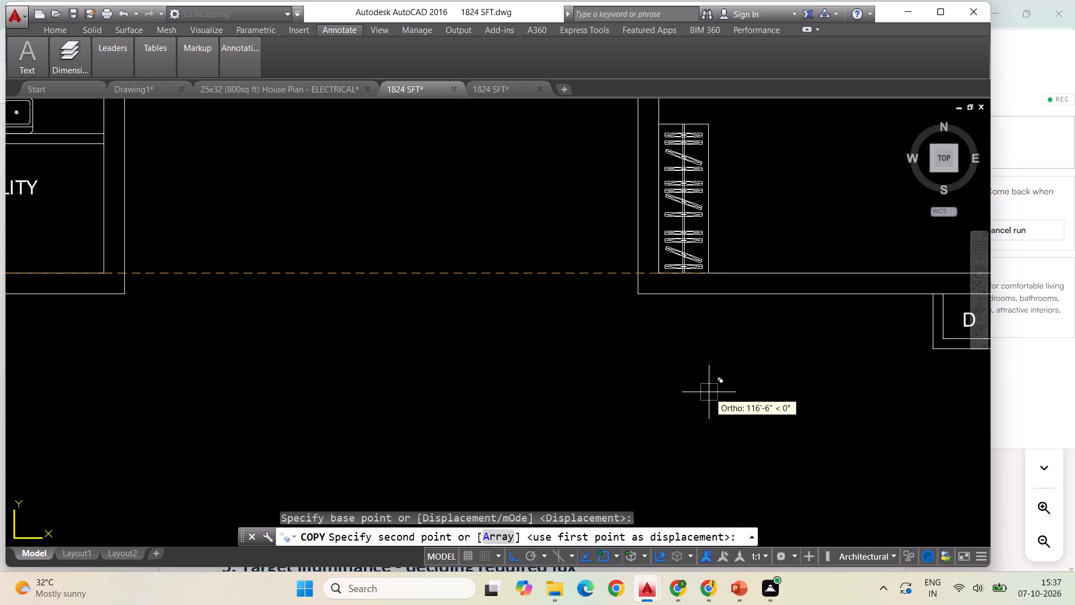
click(709, 392)
key(Escape)
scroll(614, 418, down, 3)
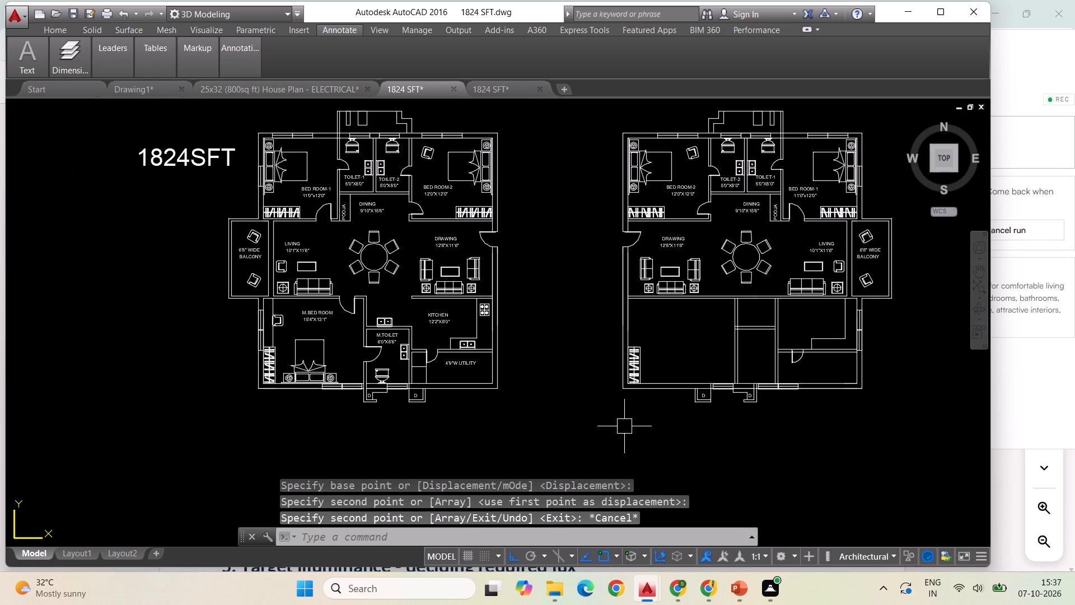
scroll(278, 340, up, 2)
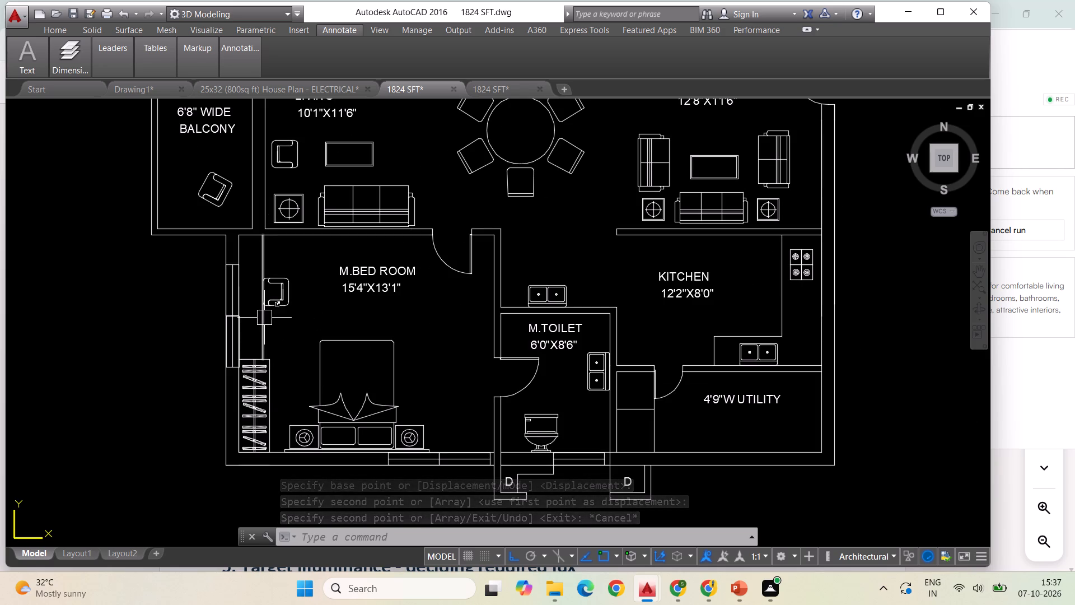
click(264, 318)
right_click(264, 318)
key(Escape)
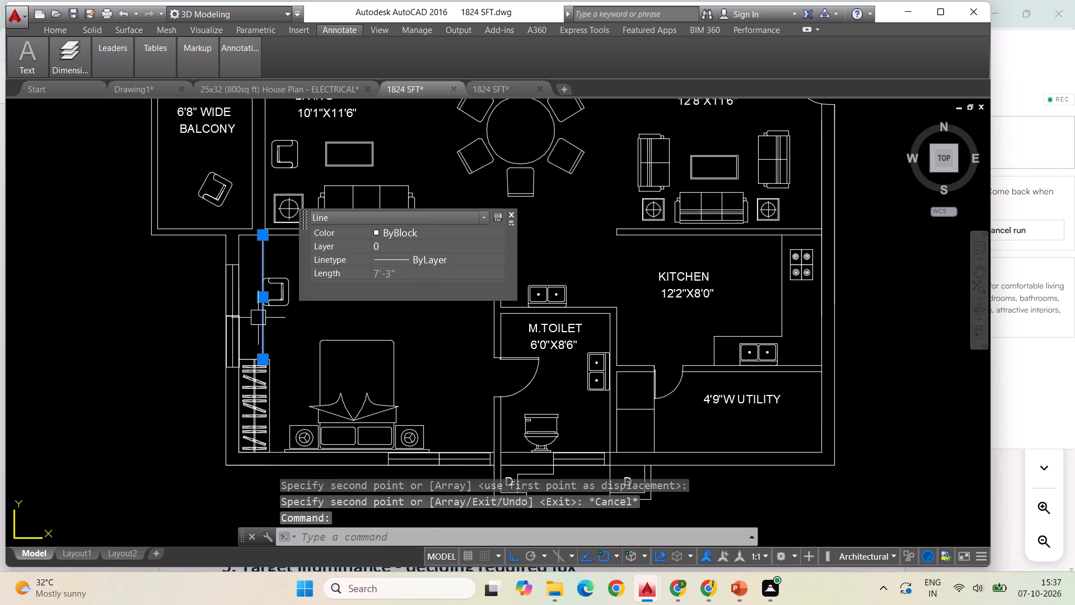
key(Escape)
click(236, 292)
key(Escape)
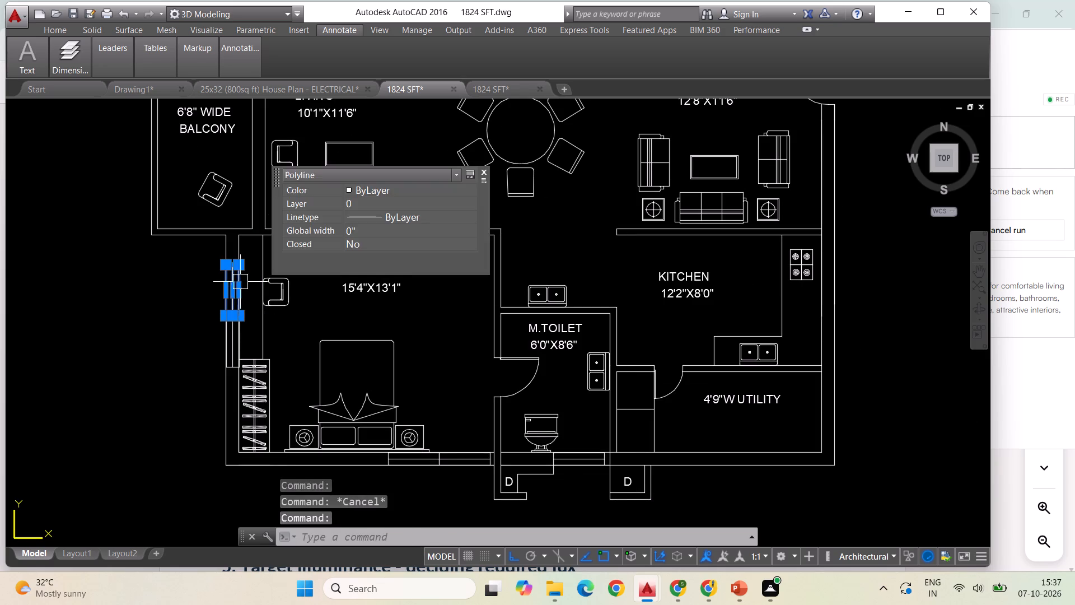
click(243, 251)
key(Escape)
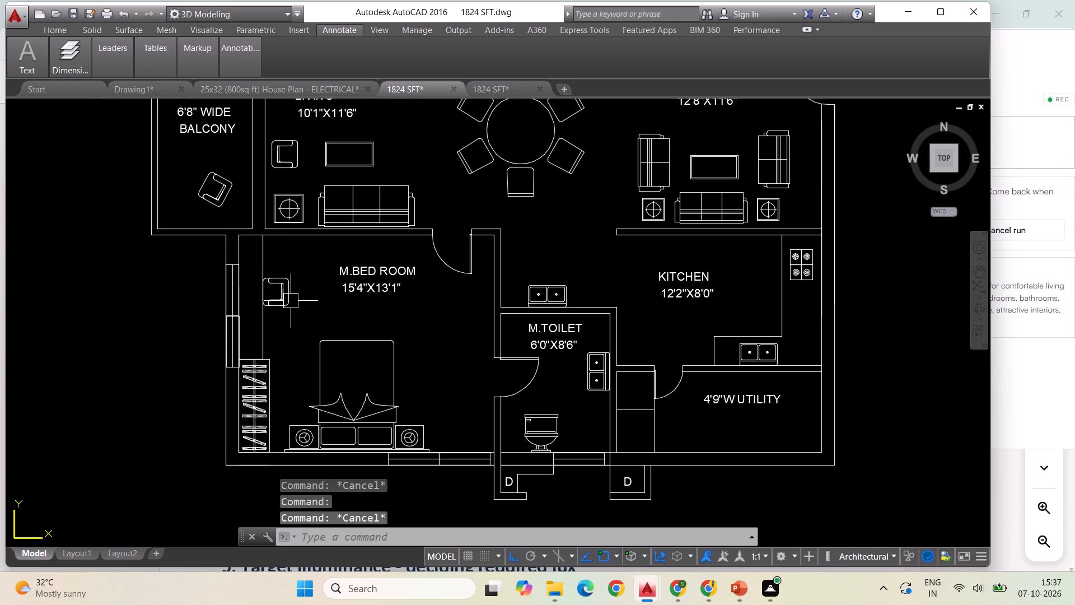
Ungroup the loose wardrobe copy beside the plans.
scroll(304, 338, down, 3)
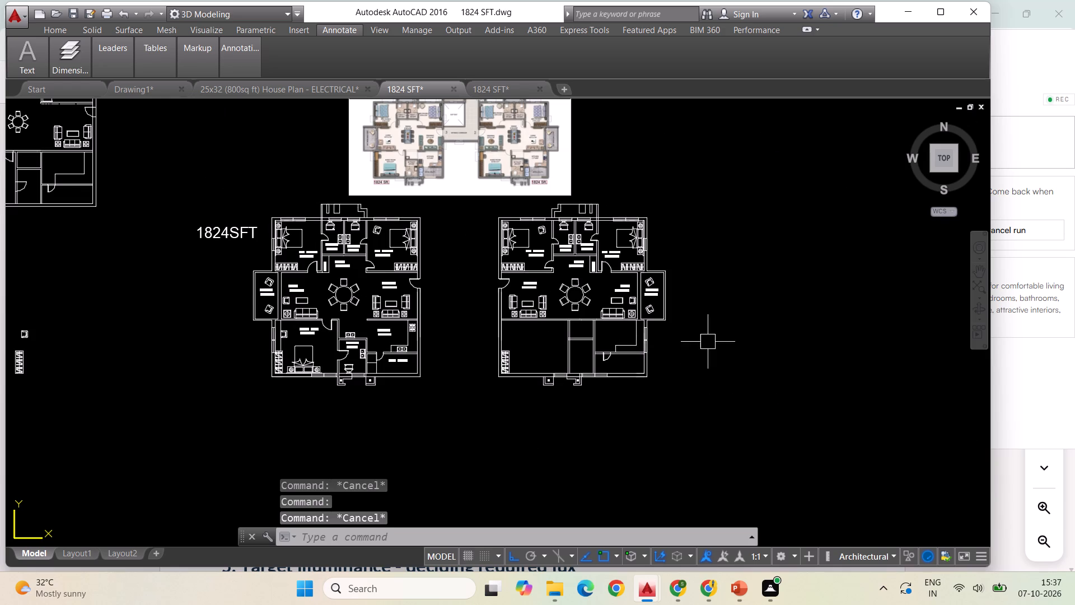
scroll(882, 313, down, 1)
scroll(347, 308, down, 2)
scroll(347, 327, up, 5)
click(407, 352)
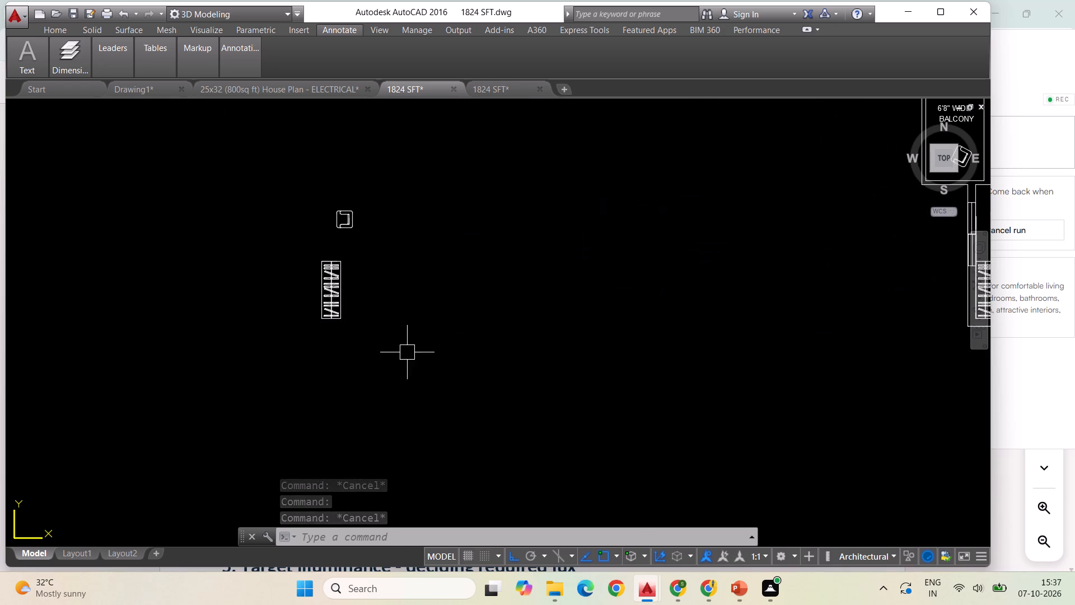
click(285, 257)
right_click(353, 307)
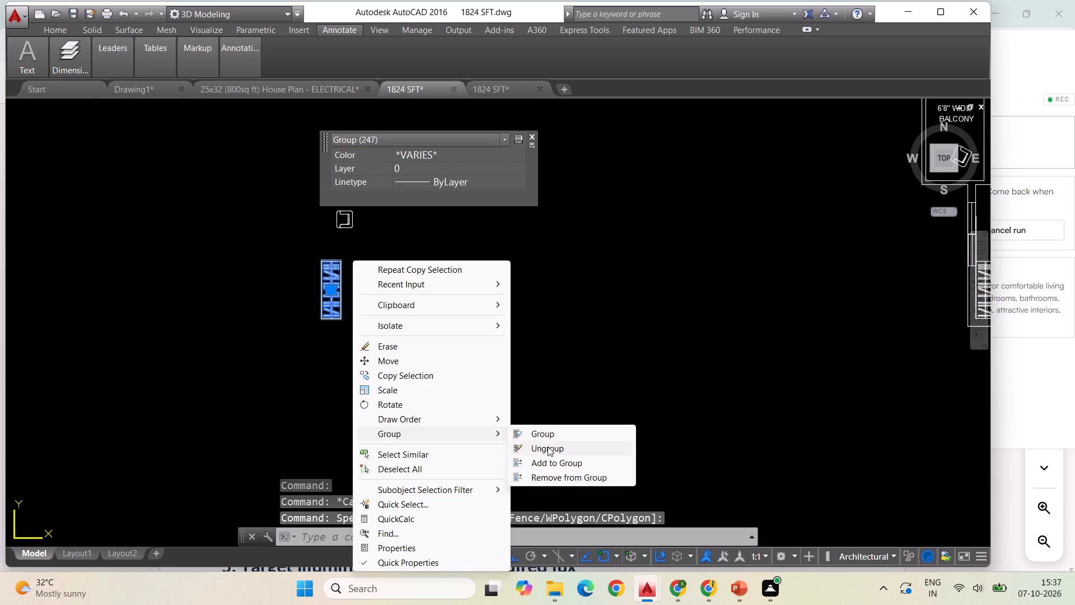
click(548, 446)
Draw a vertical line downward from each lower corner of the loose wardrobe, the first about 3'-4" long.
scroll(323, 280, up, 2)
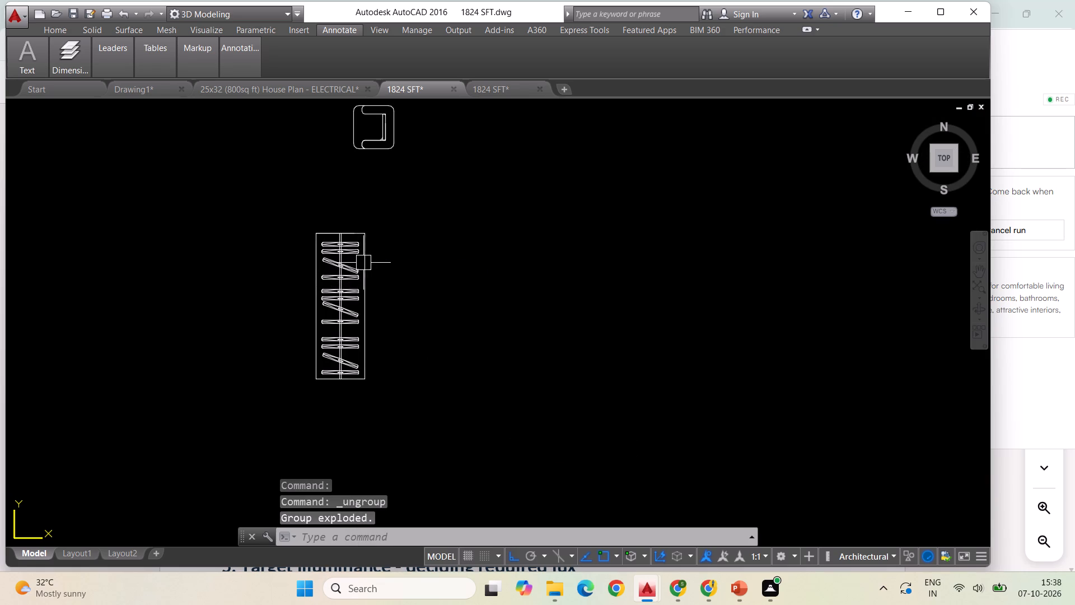
scroll(343, 233, up, 2)
scroll(446, 319, down, 2)
scroll(496, 352, down, 1)
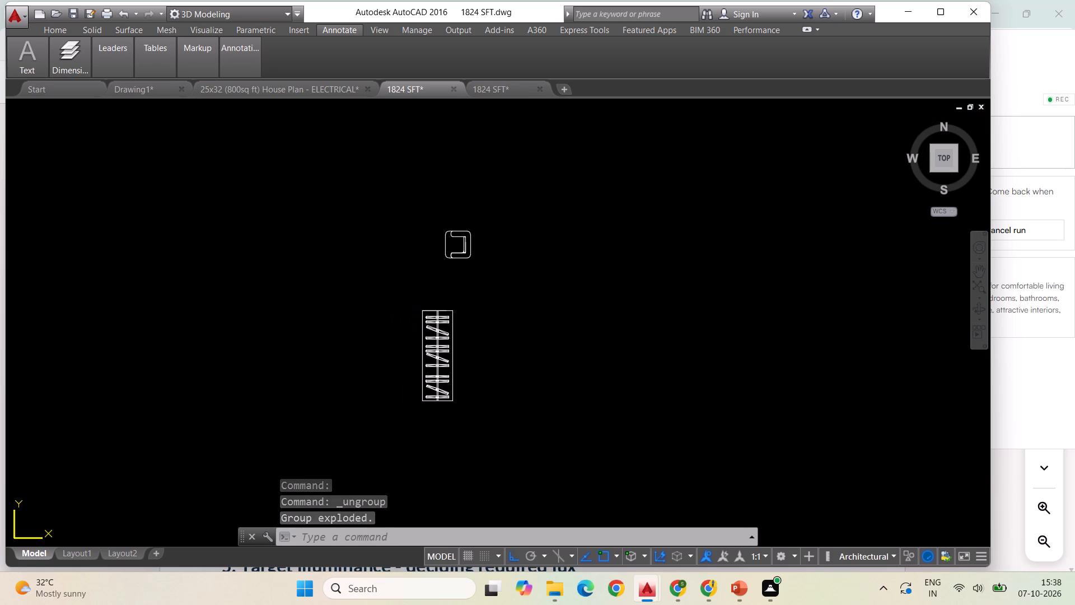
key(l)
key(Return)
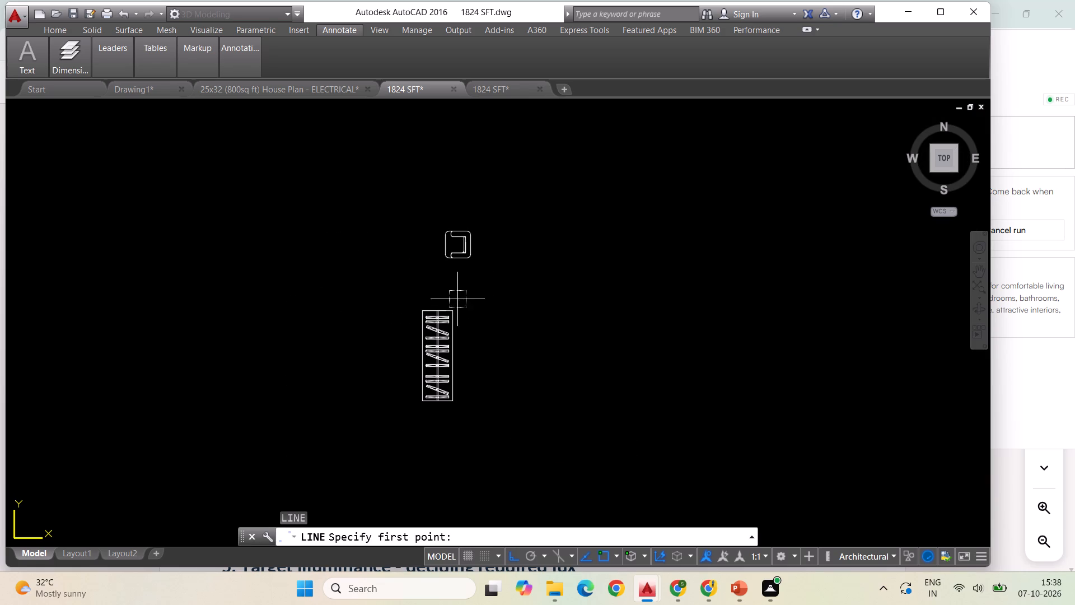
click(453, 400)
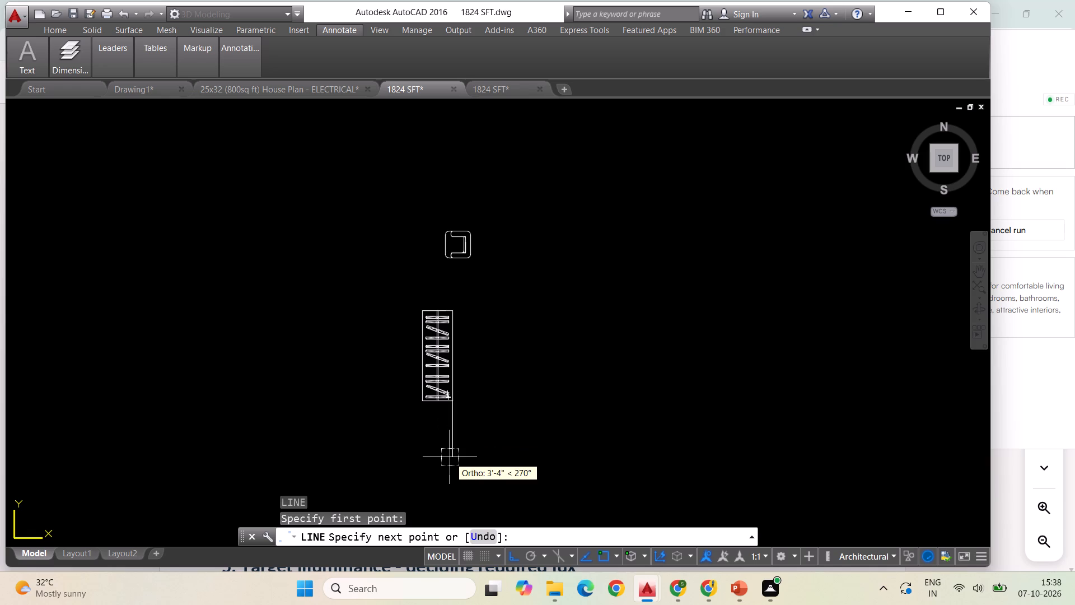
click(450, 457)
key(Escape)
key(Escape)
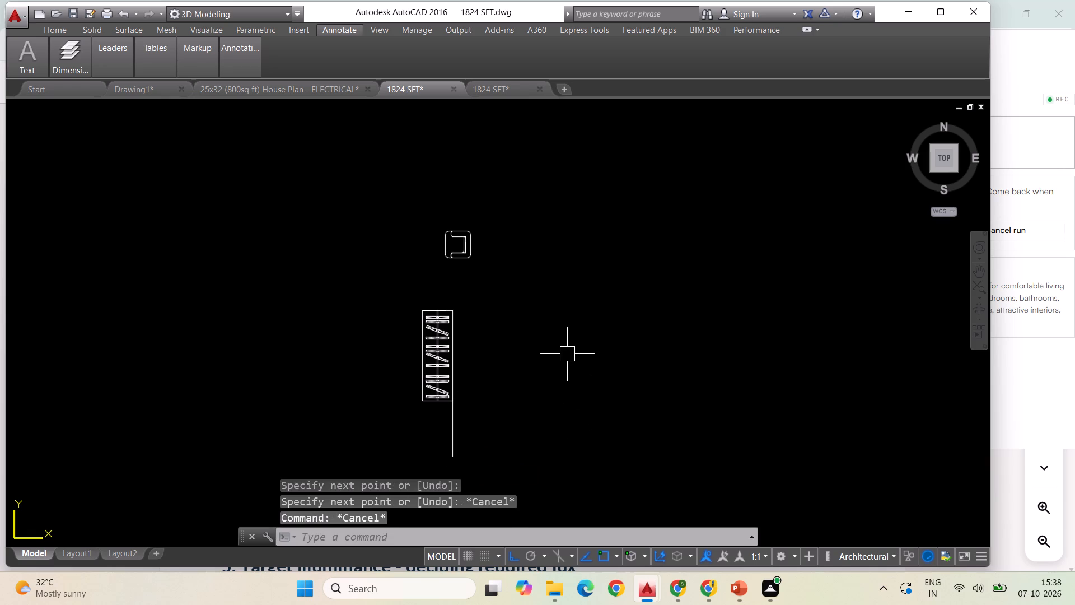
key(l)
key(Return)
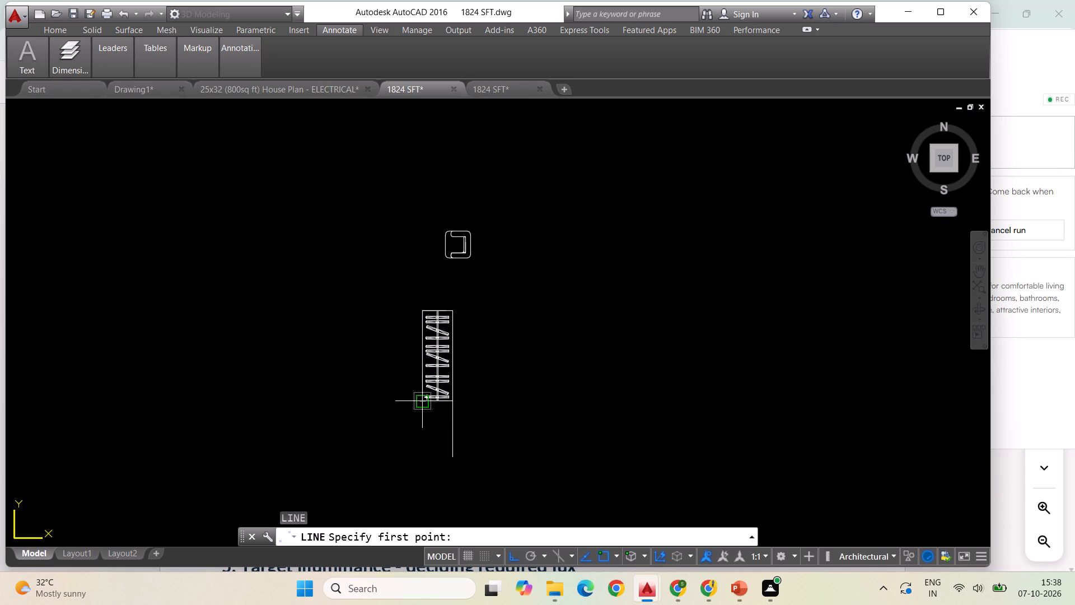
click(423, 403)
click(414, 463)
key(Escape)
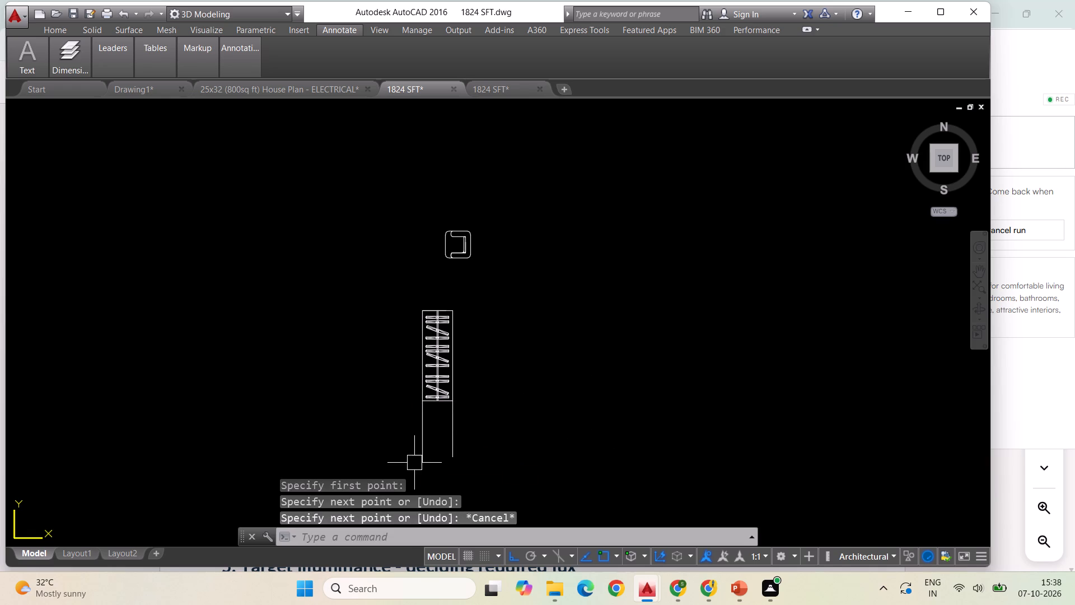
key(Escape)
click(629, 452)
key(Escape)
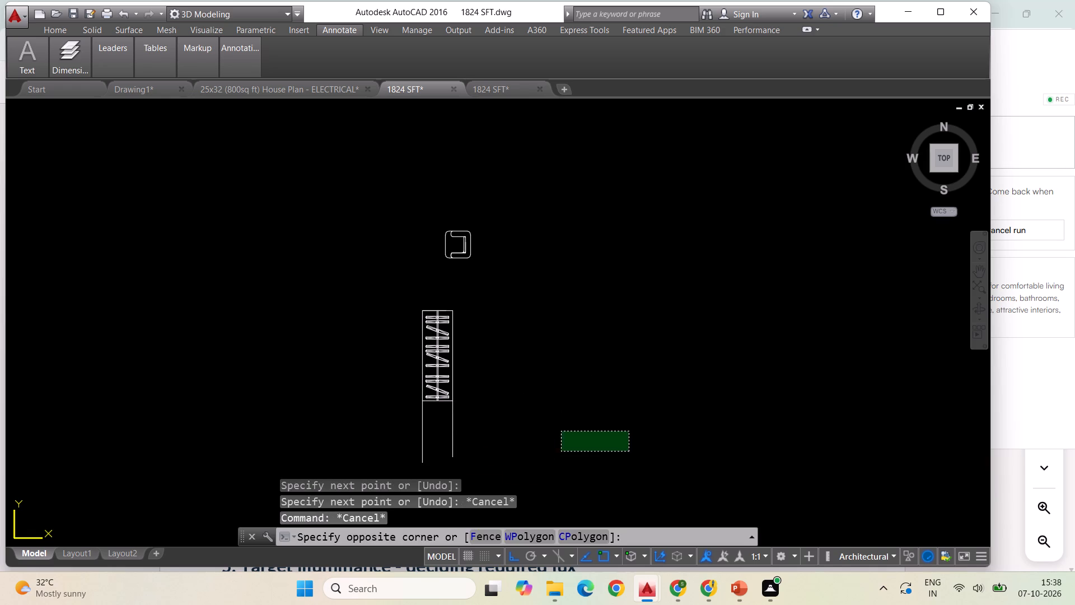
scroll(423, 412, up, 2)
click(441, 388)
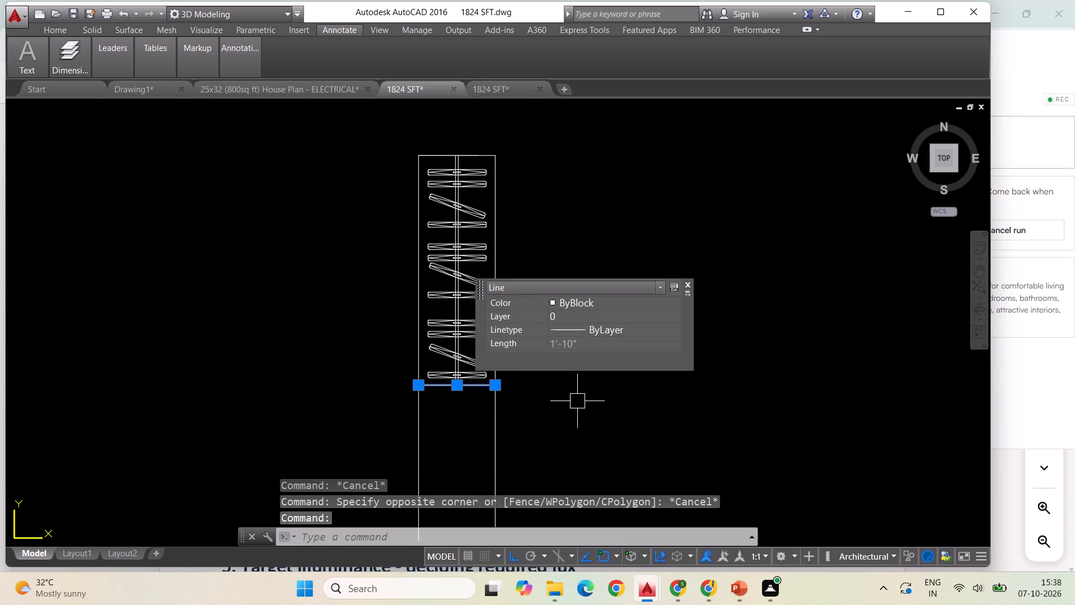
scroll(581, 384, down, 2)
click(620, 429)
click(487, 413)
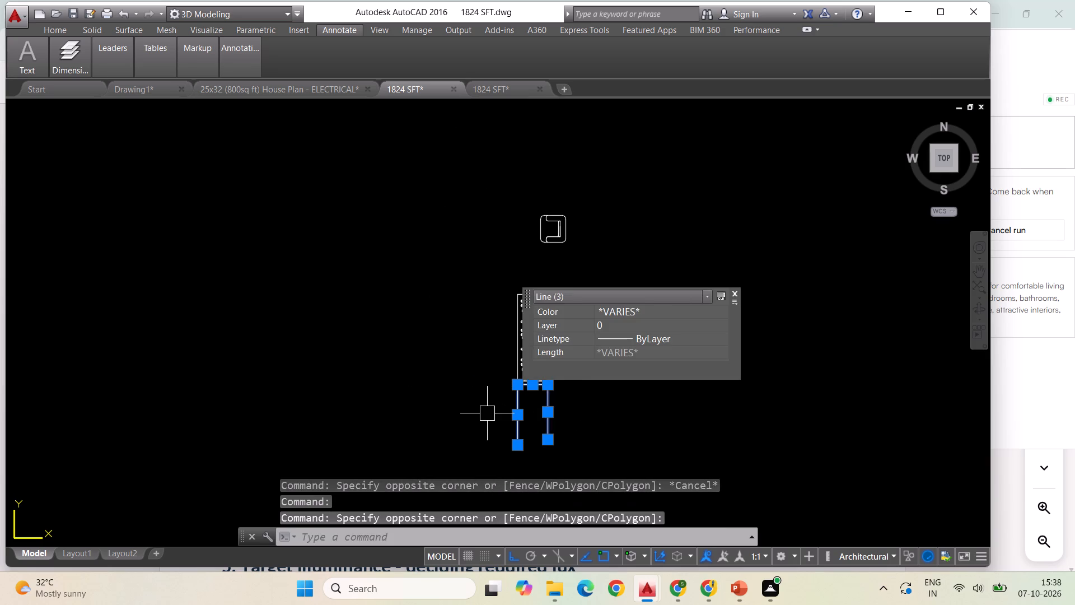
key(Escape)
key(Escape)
Copy the two vertical lines and the wardrobe's bottom edge horizontally about 4'-0" to the right.
click(630, 420)
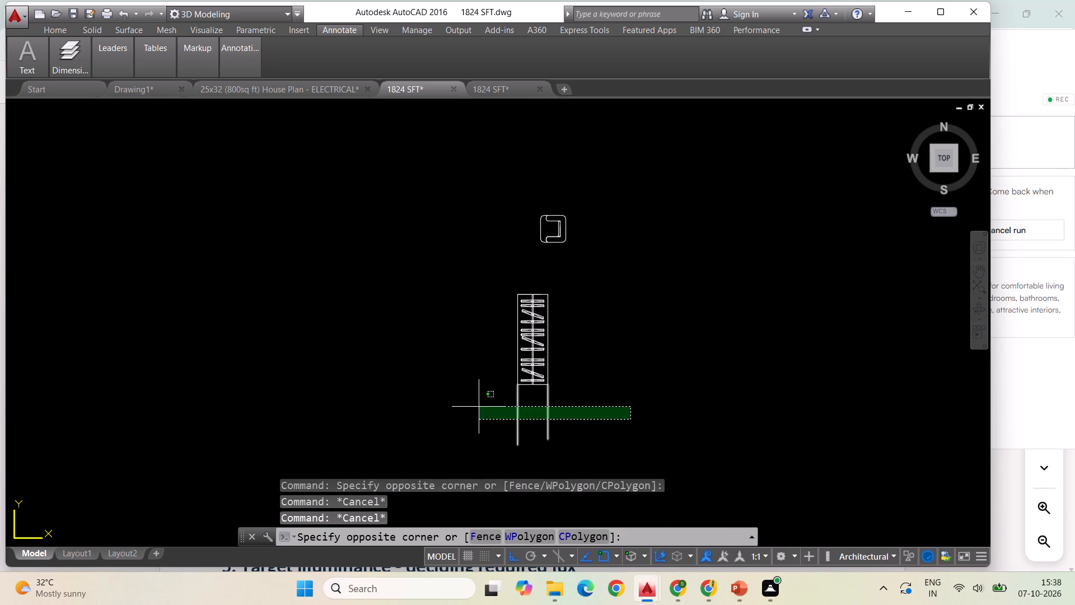
click(479, 407)
scroll(526, 388, up, 2)
click(527, 383)
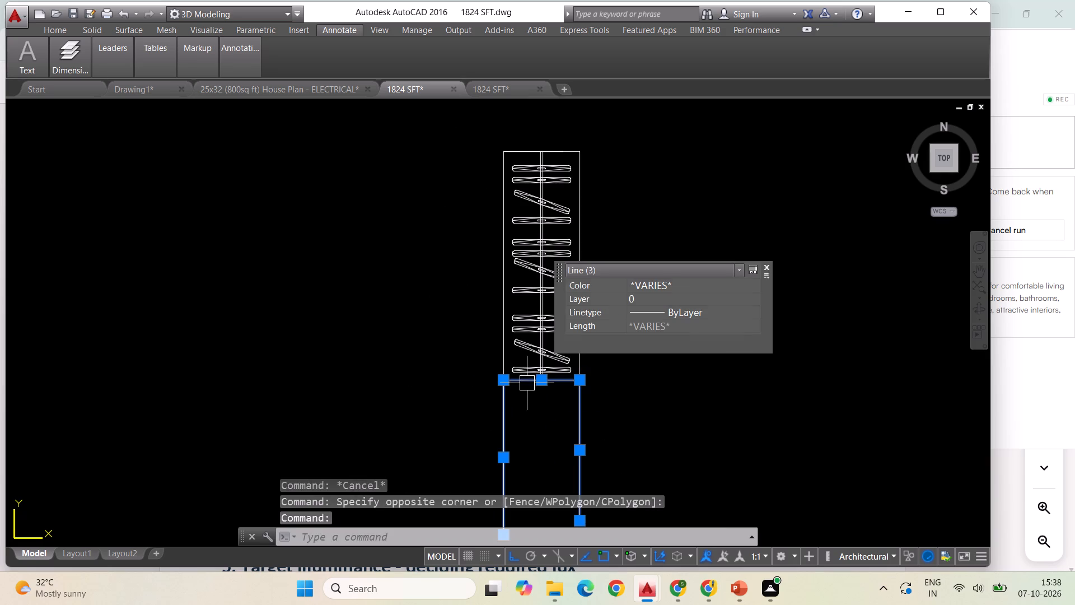
right_click(329, 407)
click(378, 208)
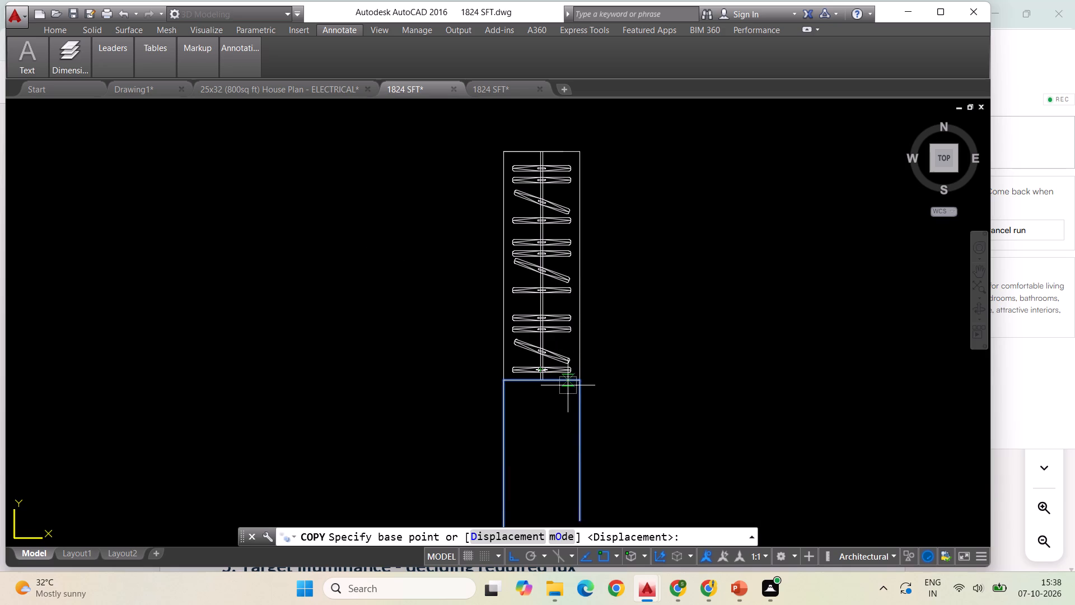
click(574, 383)
click(746, 318)
key(Escape)
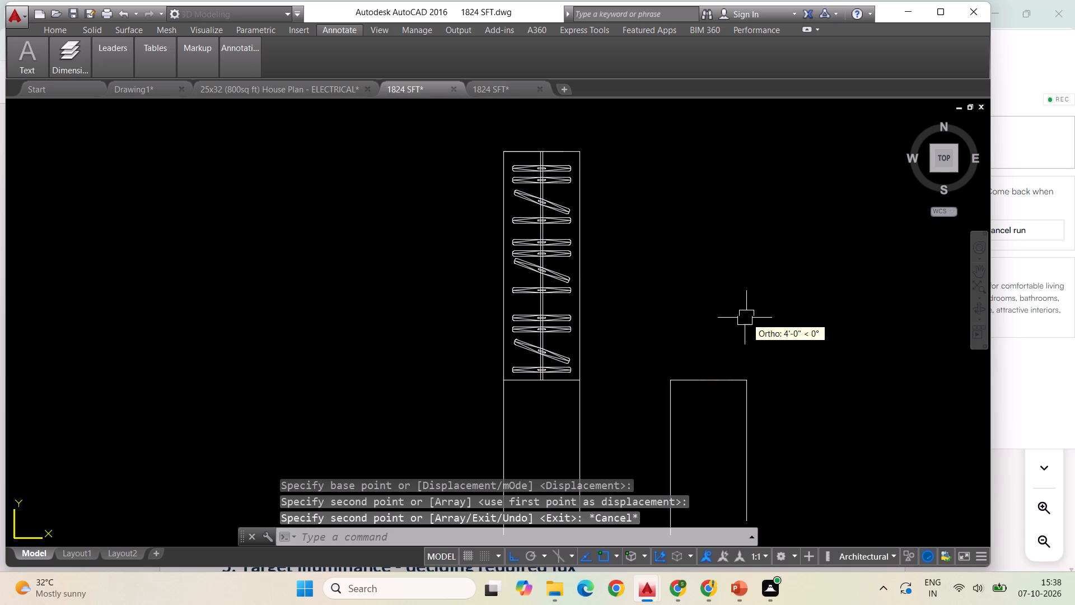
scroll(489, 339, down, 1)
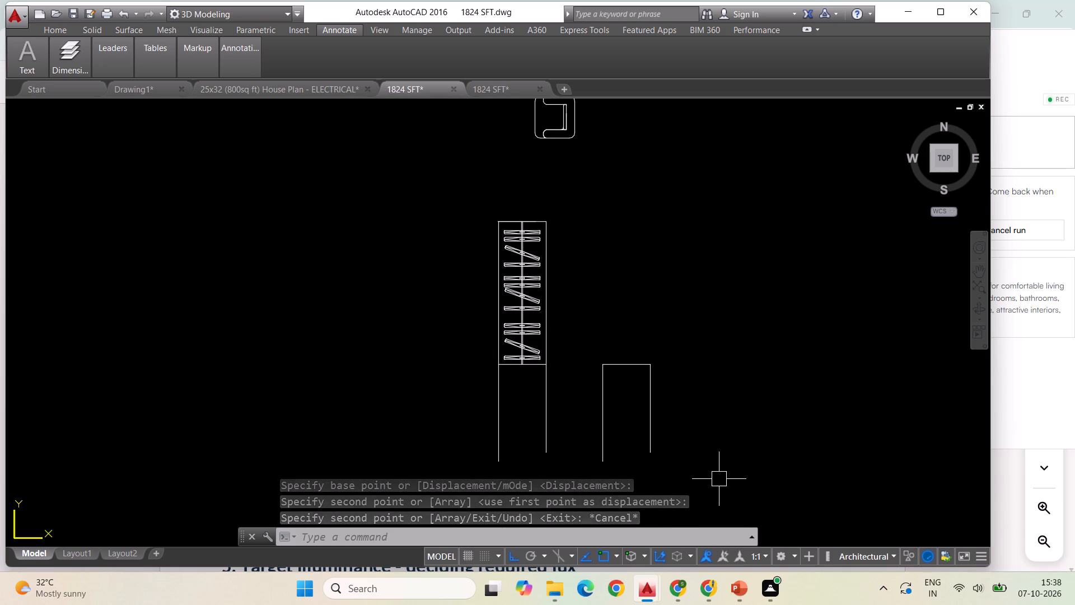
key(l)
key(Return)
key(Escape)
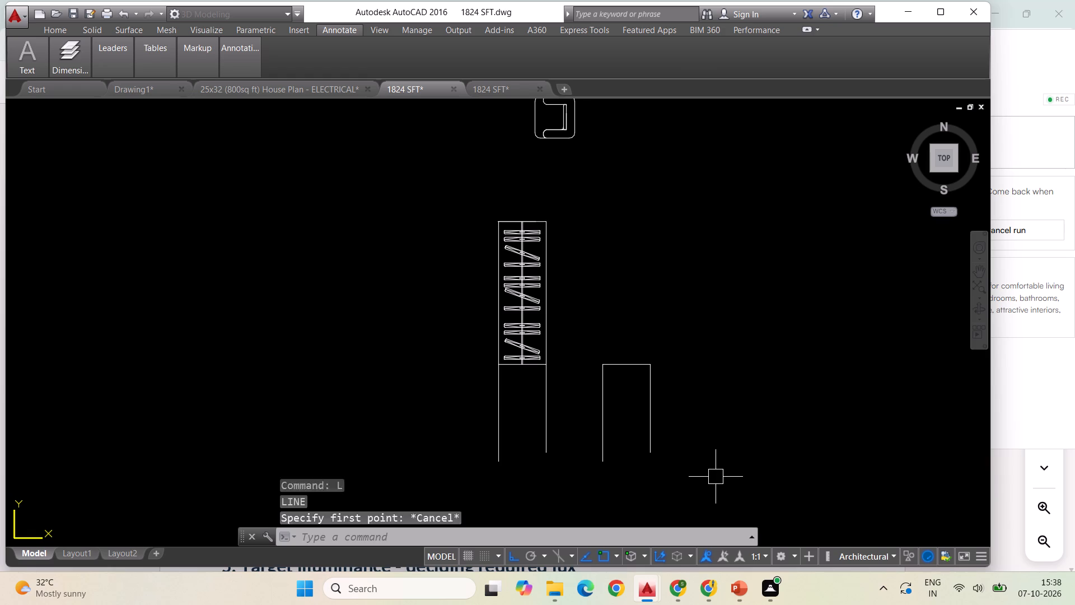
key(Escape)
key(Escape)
Mirror the copied three-line outline about its horizontal top edge, erasing the source lines.
click(716, 477)
click(586, 321)
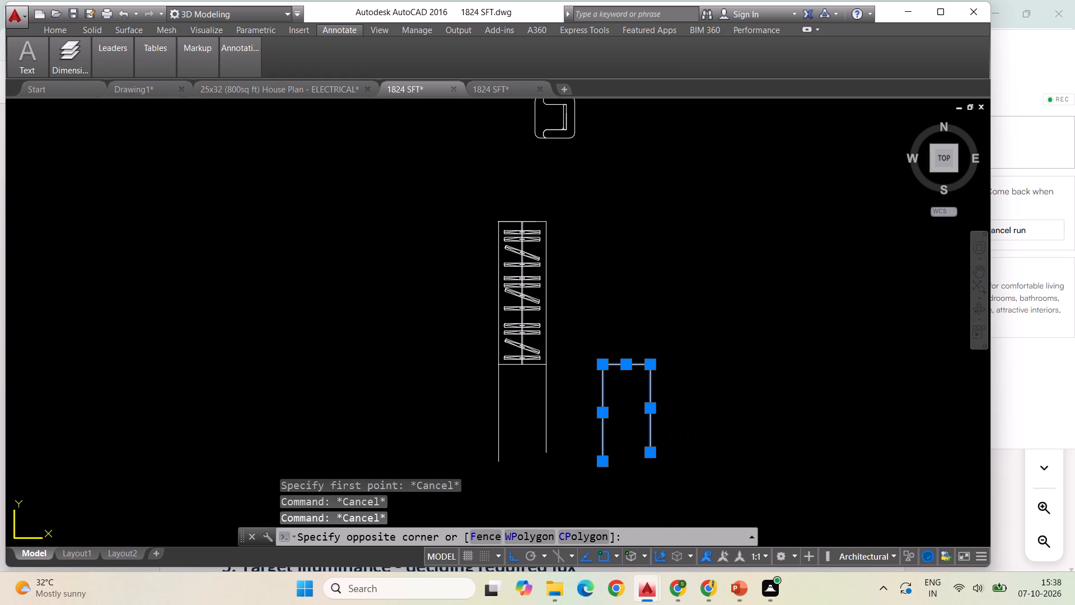
key(m)
key(i)
key(Return)
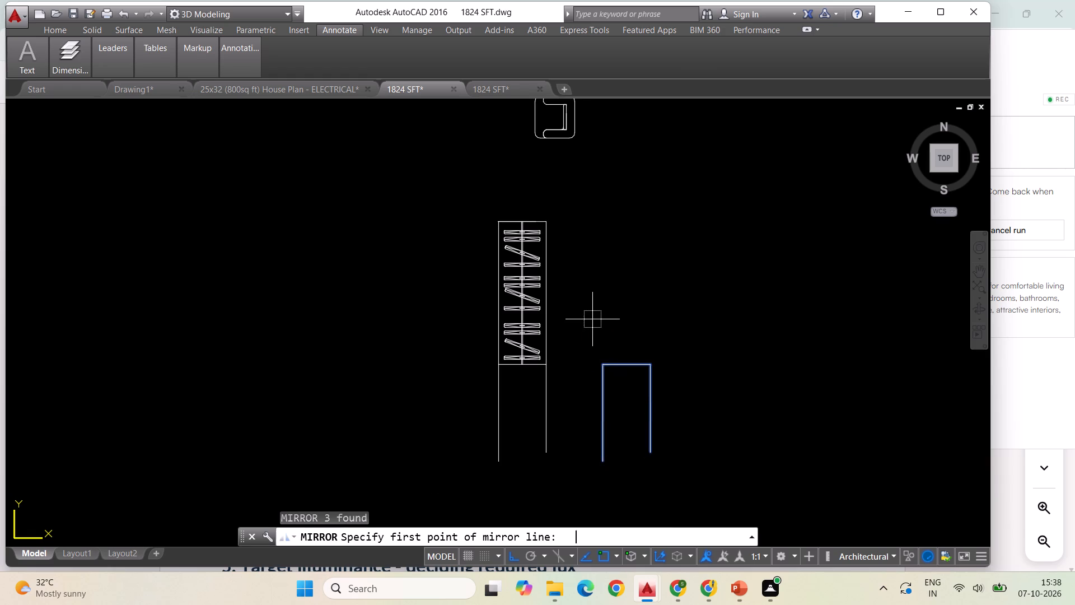
click(649, 370)
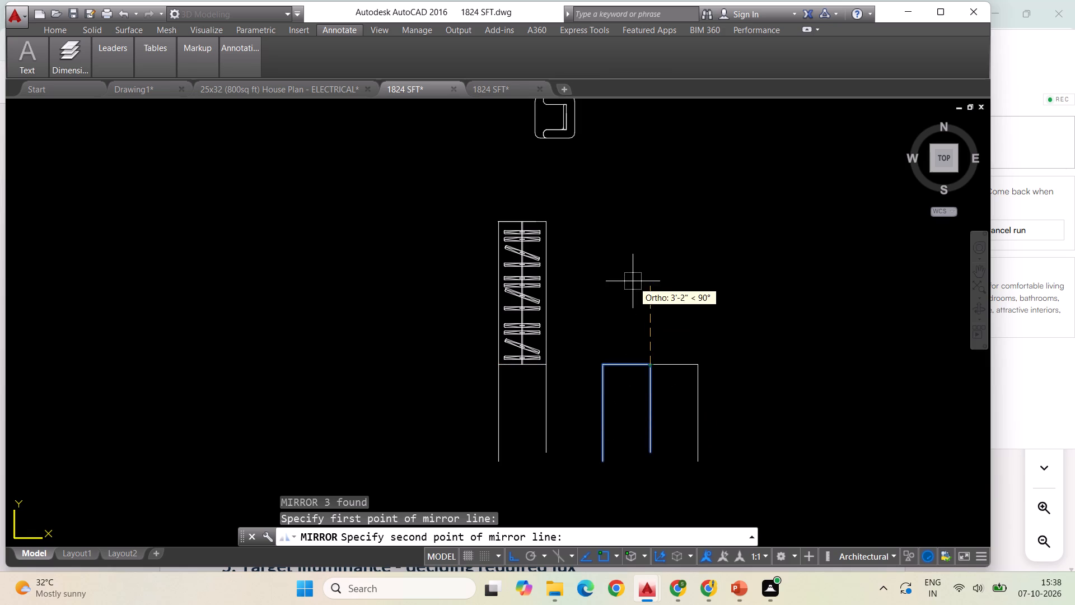
click(793, 352)
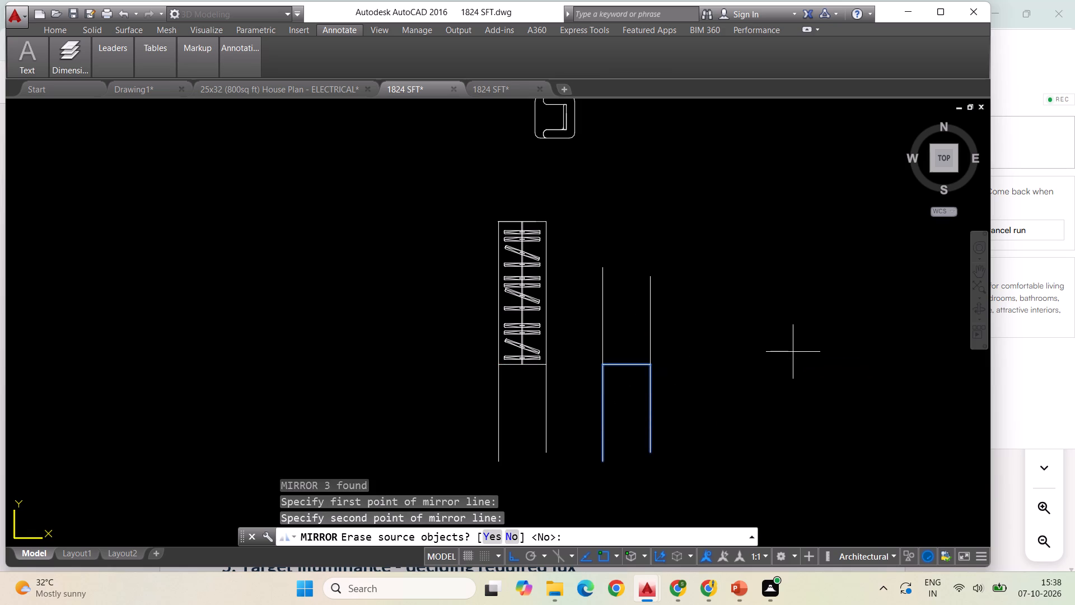
right_click(794, 351)
click(825, 412)
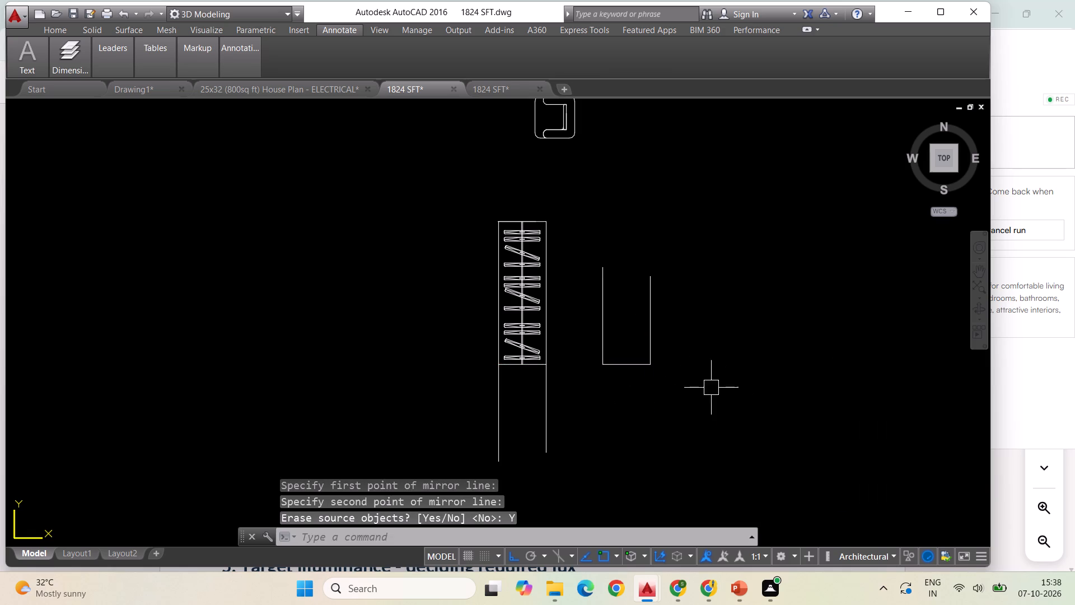
Move the mirrored three-line outline into the mirrored plan's empty lower-left room, just above the wardrobe's top-left corner.
click(689, 373)
click(586, 301)
right_click(586, 301)
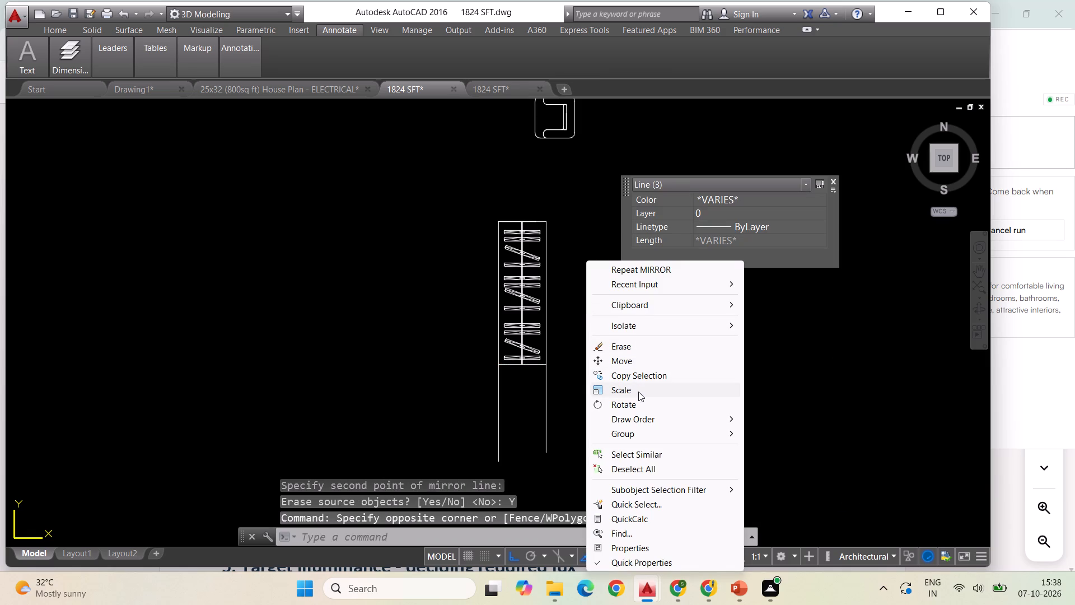
click(624, 366)
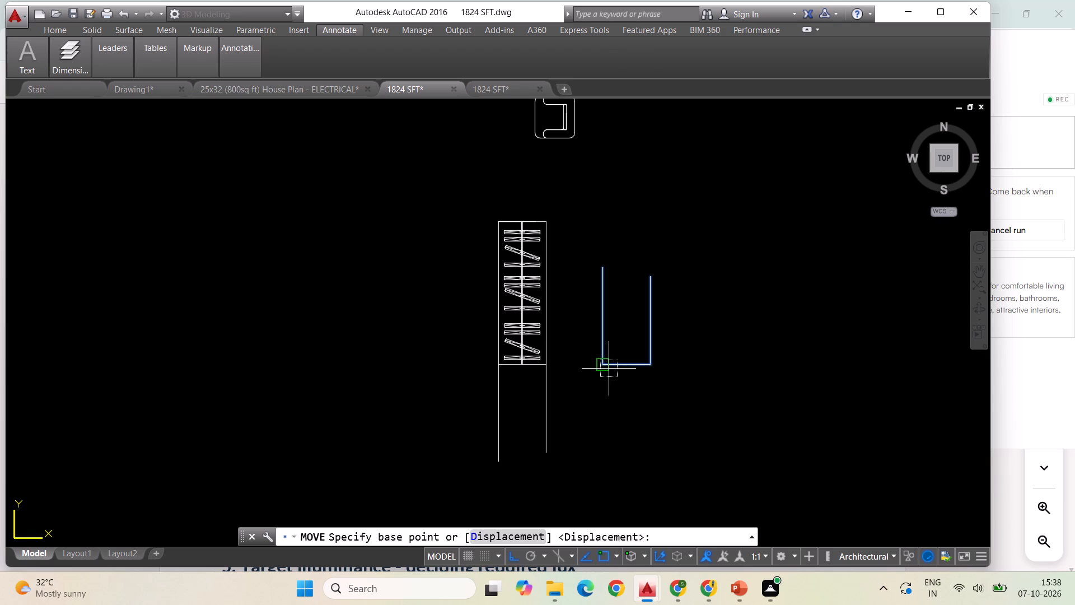
click(609, 369)
scroll(353, 385, down, 1)
scroll(329, 429, down, 2)
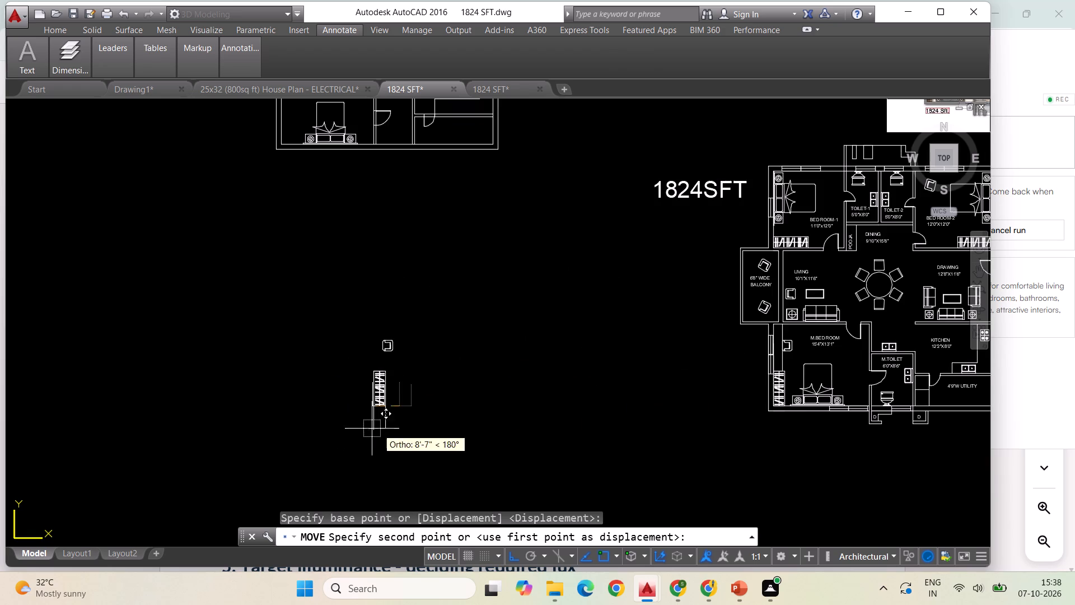
scroll(683, 441, up, 1)
scroll(286, 443, down, 1)
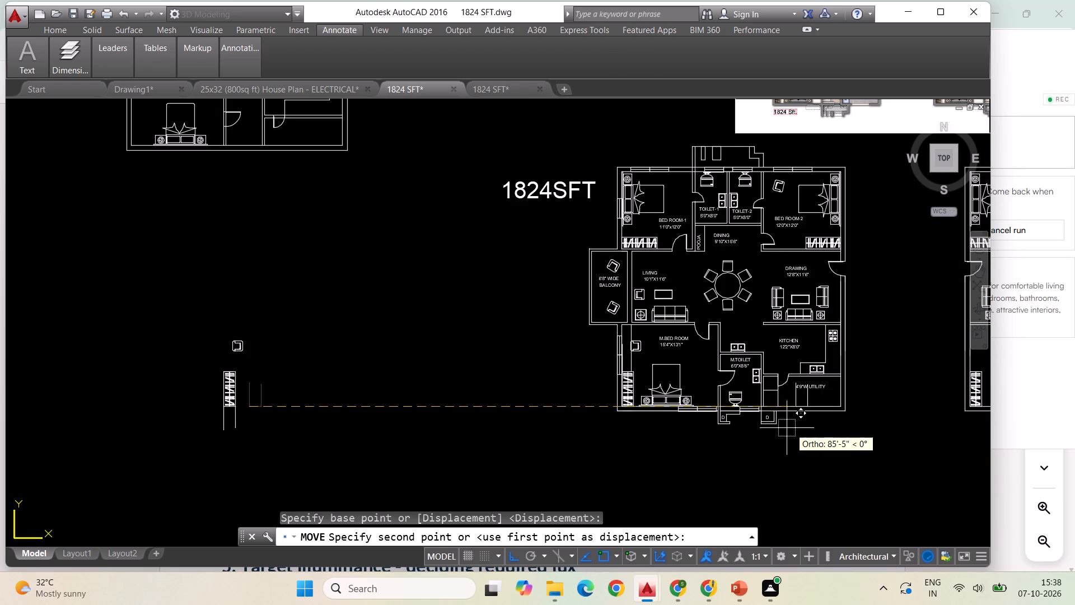
scroll(787, 428, up, 1)
scroll(439, 424, down, 2)
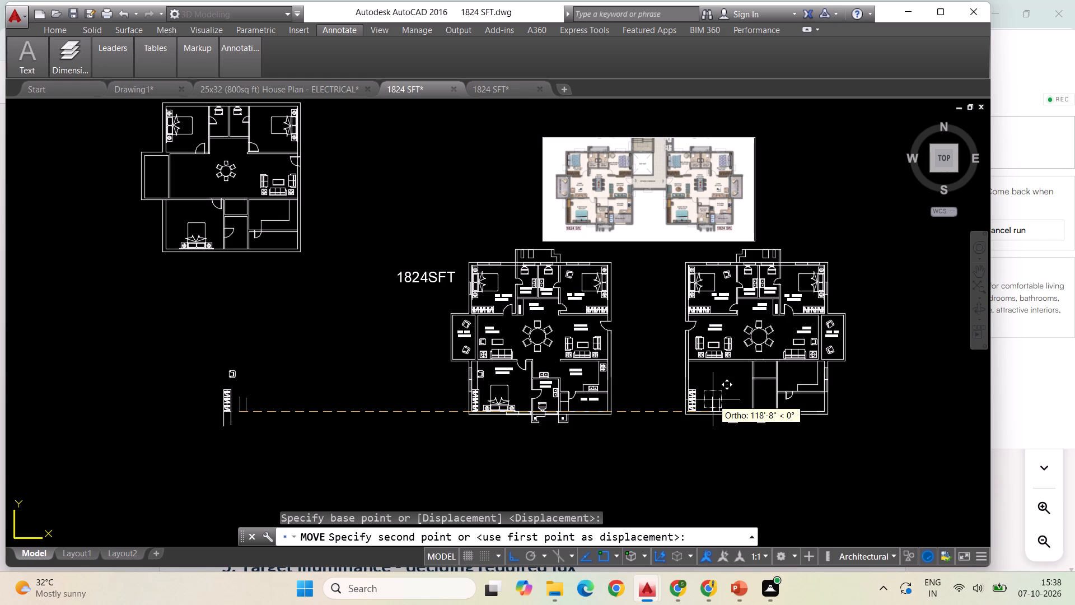
key(F8)
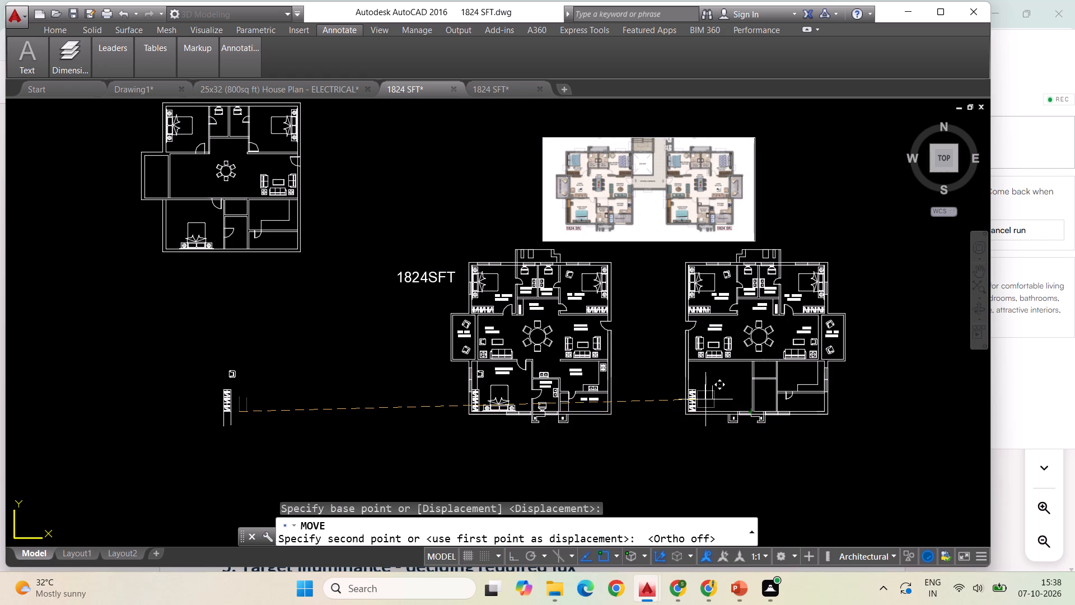
scroll(691, 391, up, 3)
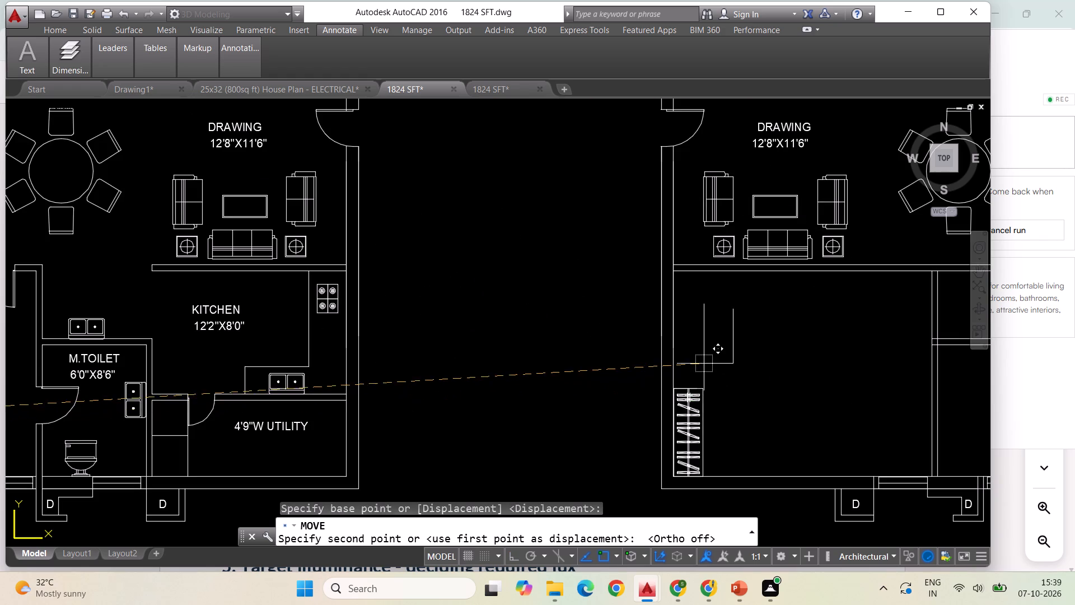
scroll(677, 380, up, 3)
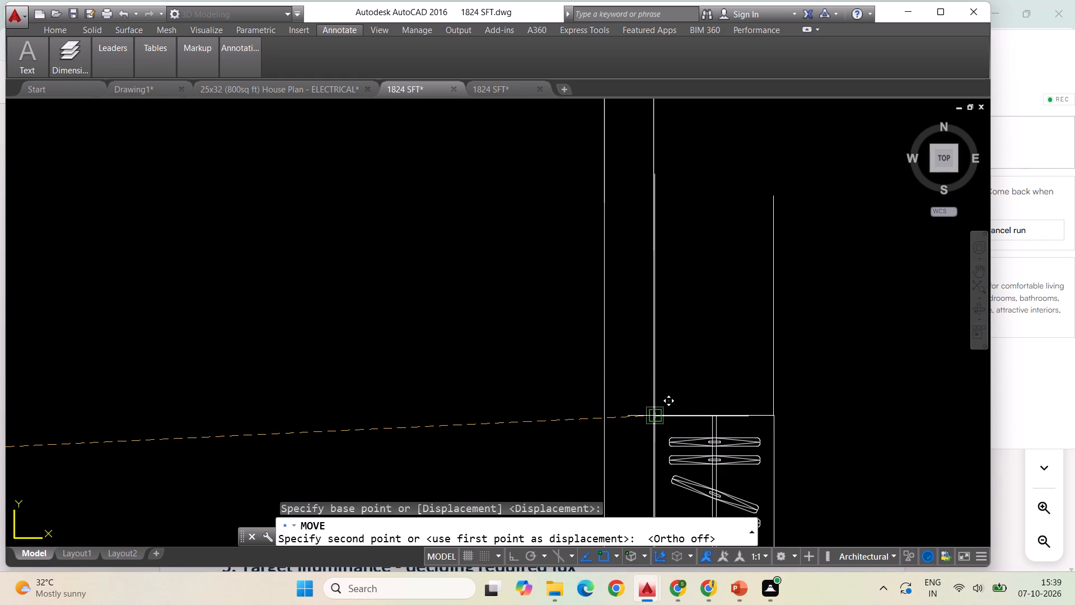
scroll(657, 413, up, 3)
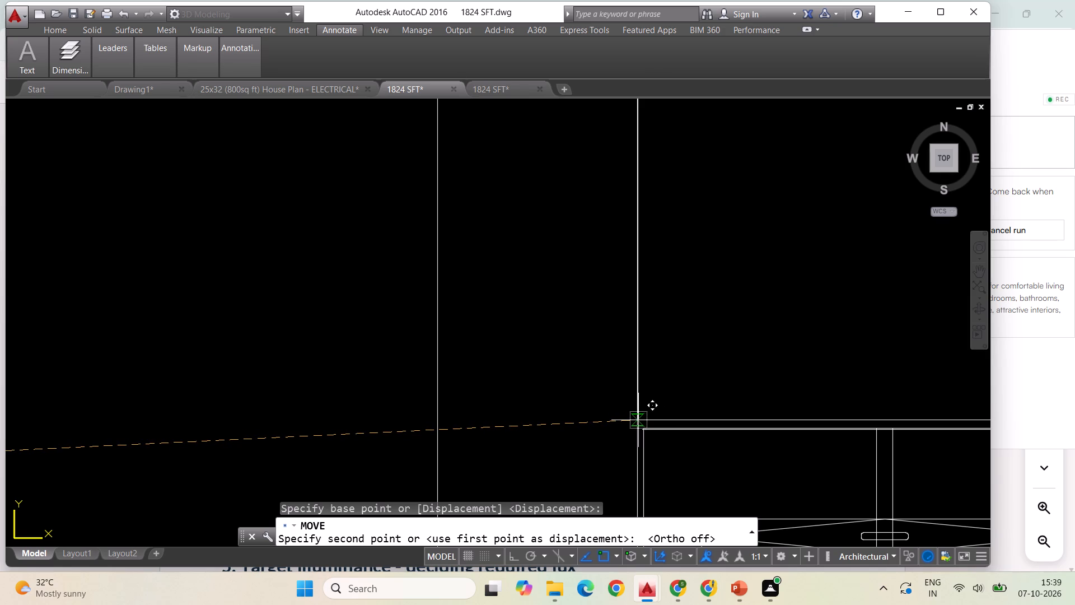
click(655, 403)
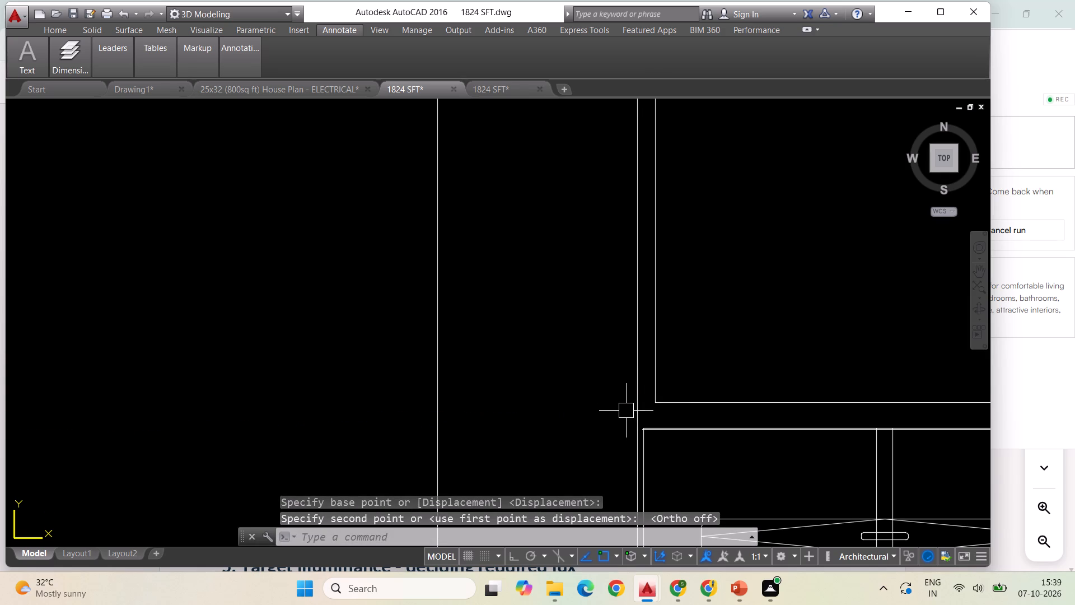
Move the mirrored plan's lower-left wardrobe so its bottom-left corner meets the room's inner wall corner.
click(677, 426)
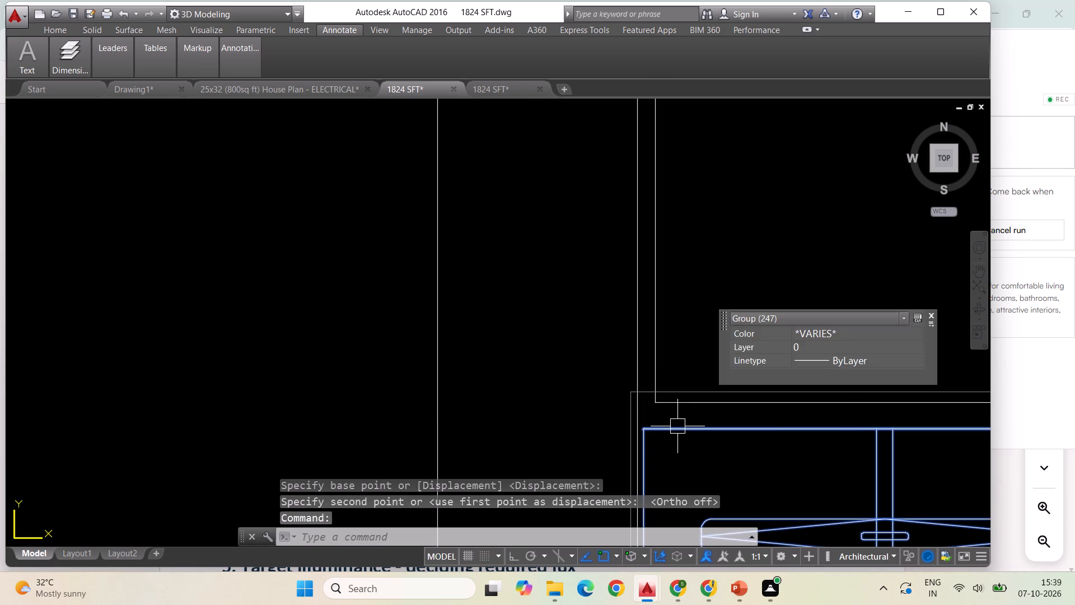
right_click(688, 440)
click(717, 229)
scroll(669, 337, down, 2)
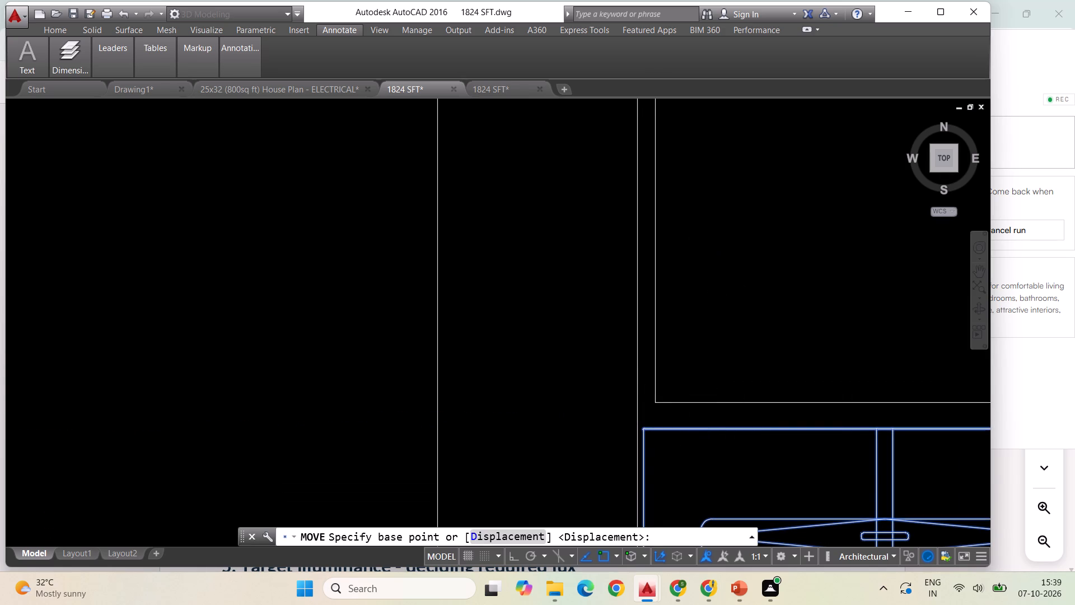
scroll(689, 347, down, 3)
scroll(699, 480, up, 3)
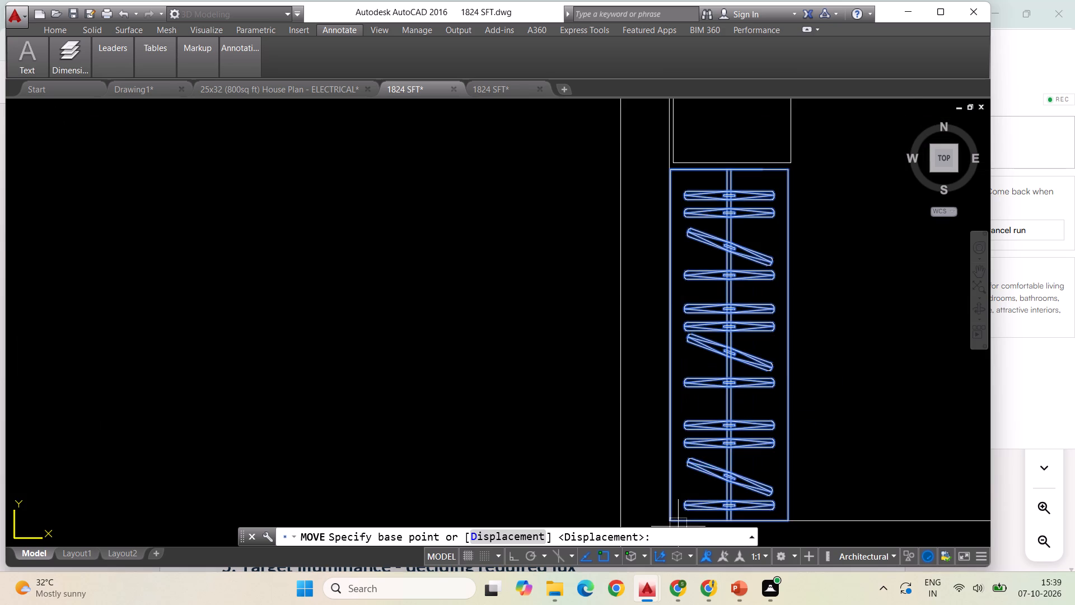
scroll(676, 531, up, 1)
scroll(688, 472, down, 2)
scroll(675, 511, up, 3)
scroll(697, 447, up, 3)
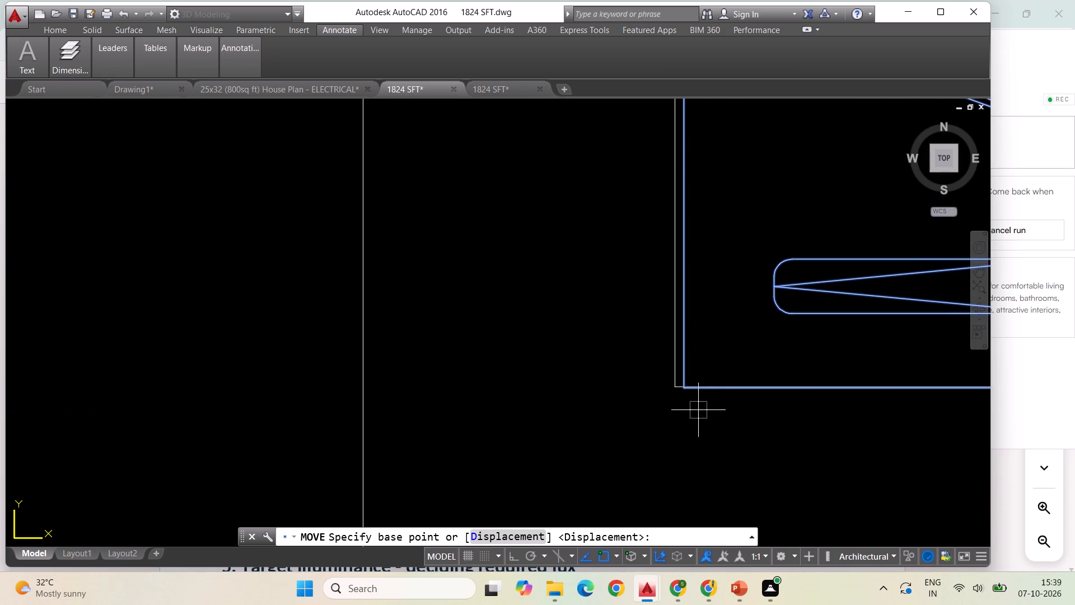
click(687, 393)
click(672, 390)
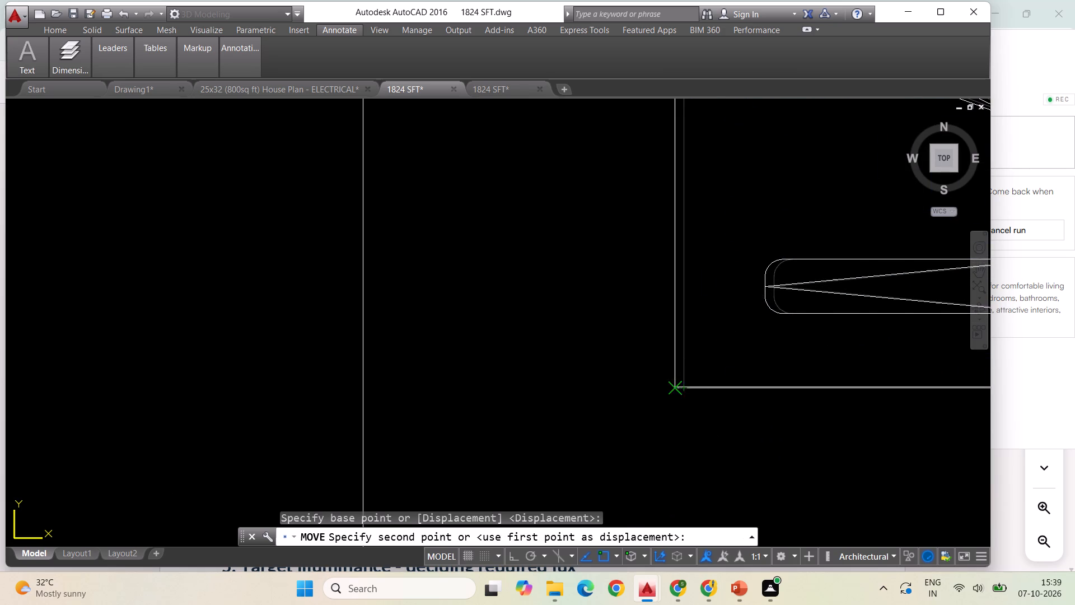
Move the three-line outline so its bottom-left corner sits on the wardrobe's top-left corner.
scroll(591, 425, down, 3)
scroll(672, 446, down, 3)
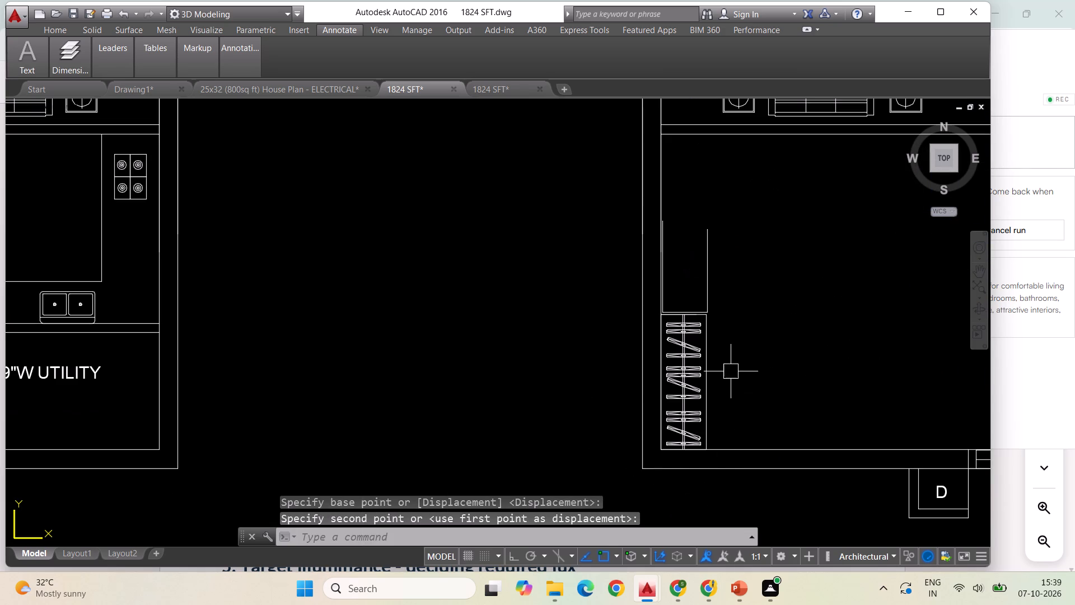
scroll(693, 320, up, 2)
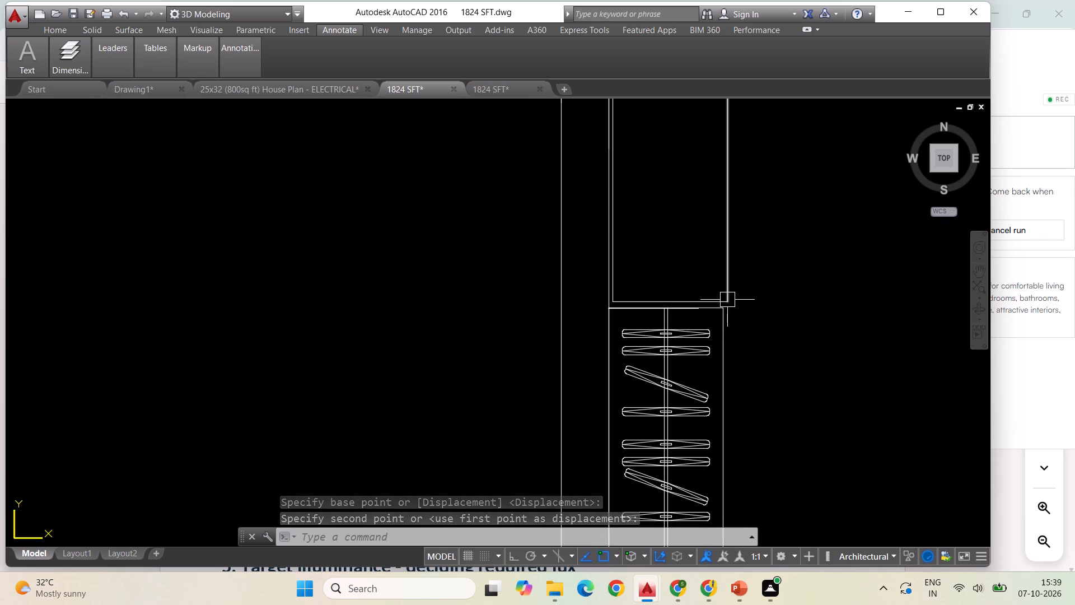
click(727, 300)
scroll(697, 289, up, 1)
key(Escape)
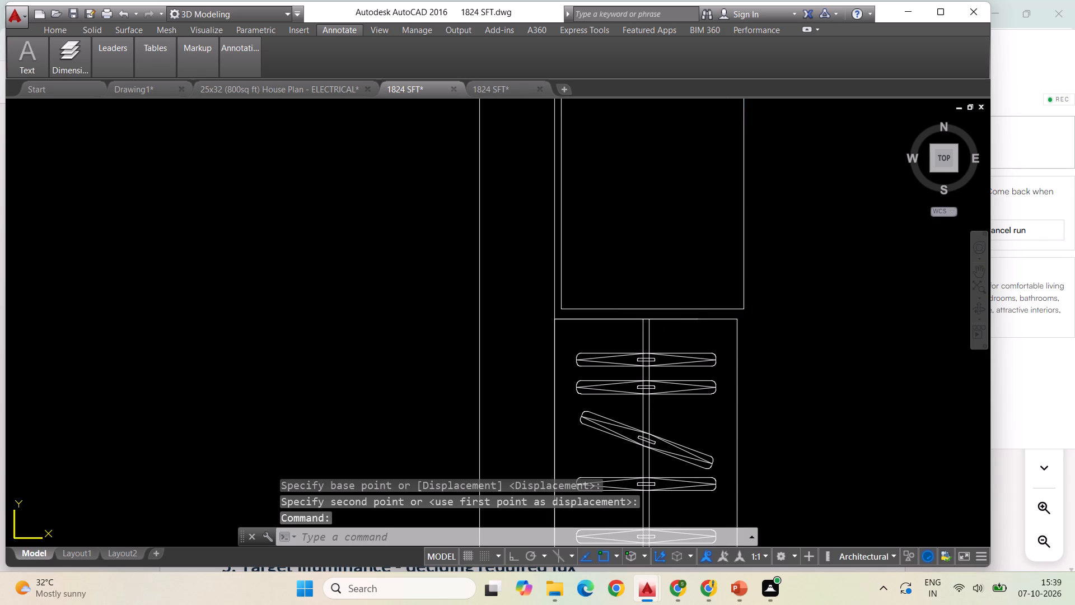
scroll(690, 297, up, 2)
click(691, 330)
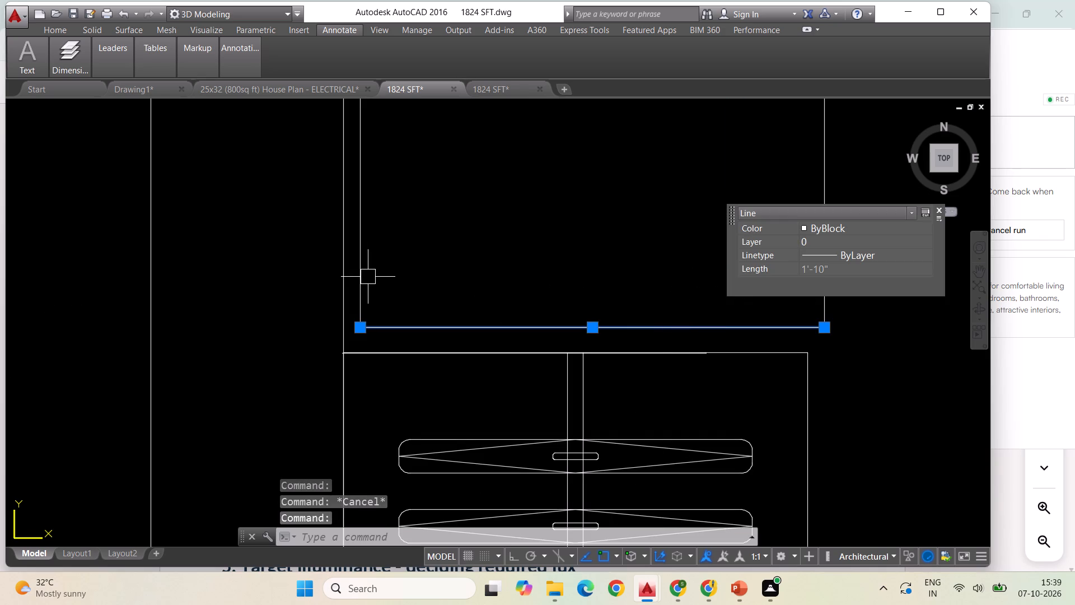
click(364, 277)
scroll(475, 278, down, 1)
click(689, 250)
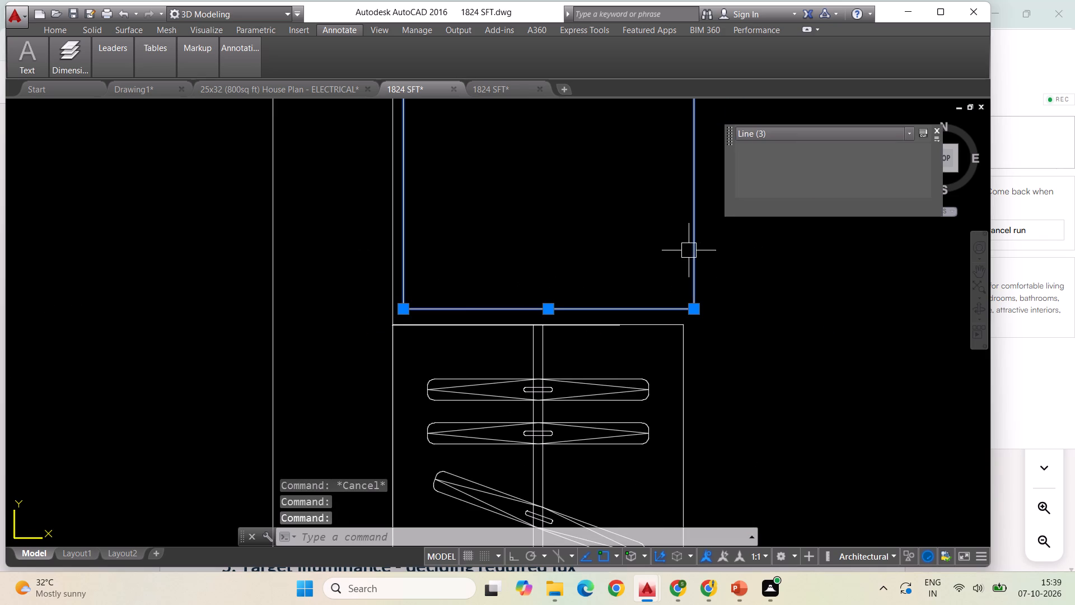
right_click(746, 300)
click(773, 359)
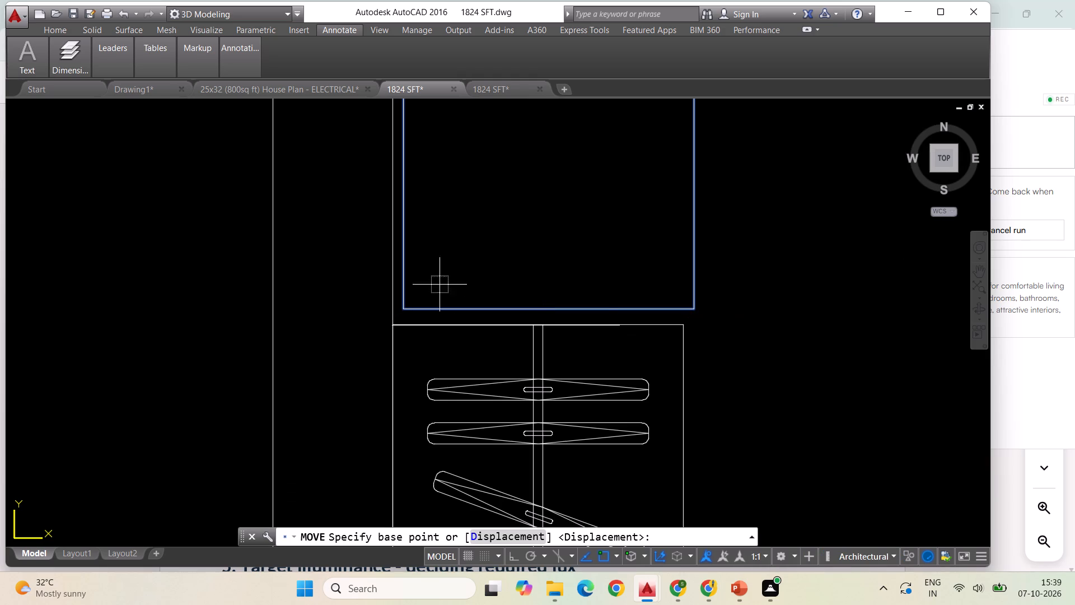
scroll(387, 304, up, 2)
click(426, 318)
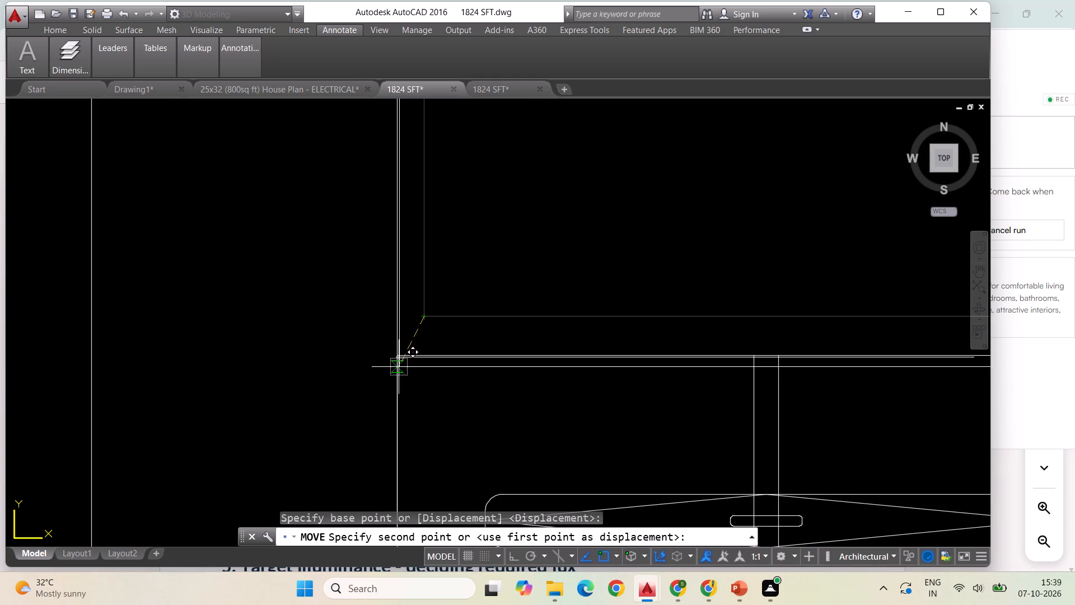
click(396, 358)
scroll(257, 387, down, 2)
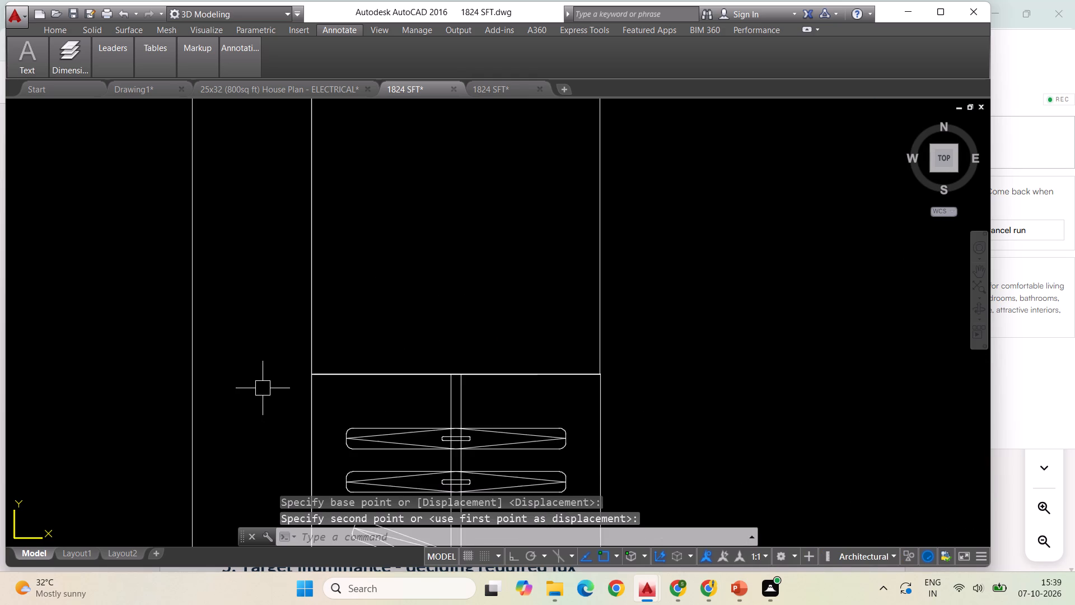
Extend the outline's right vertical line above the wardrobe up to the room's upper wall.
scroll(402, 398, down, 3)
scroll(553, 416, down, 1)
key(e)
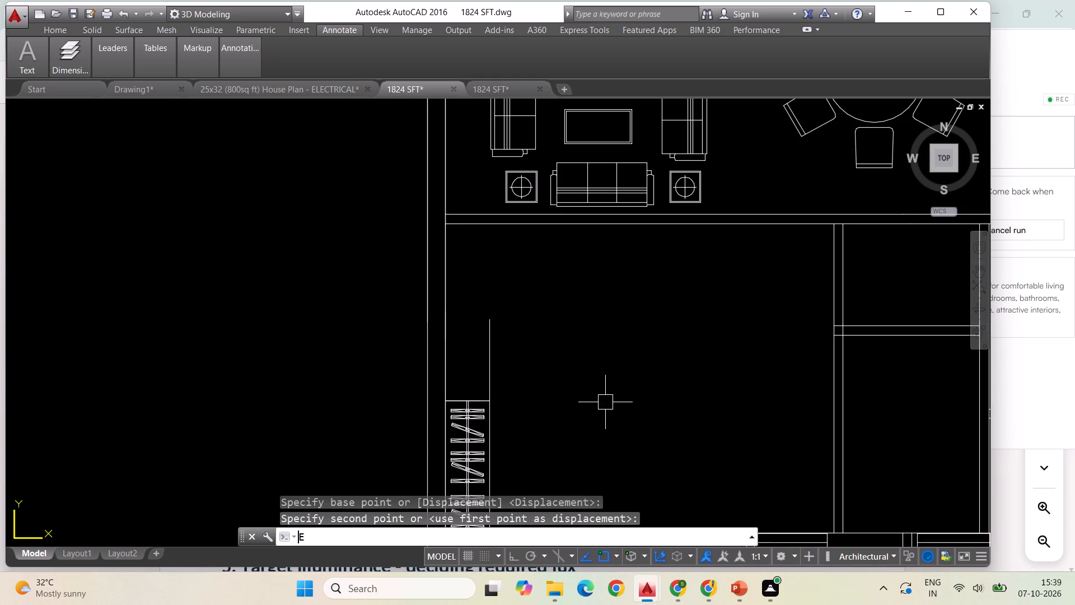
text(X)
key(space)
key(space)
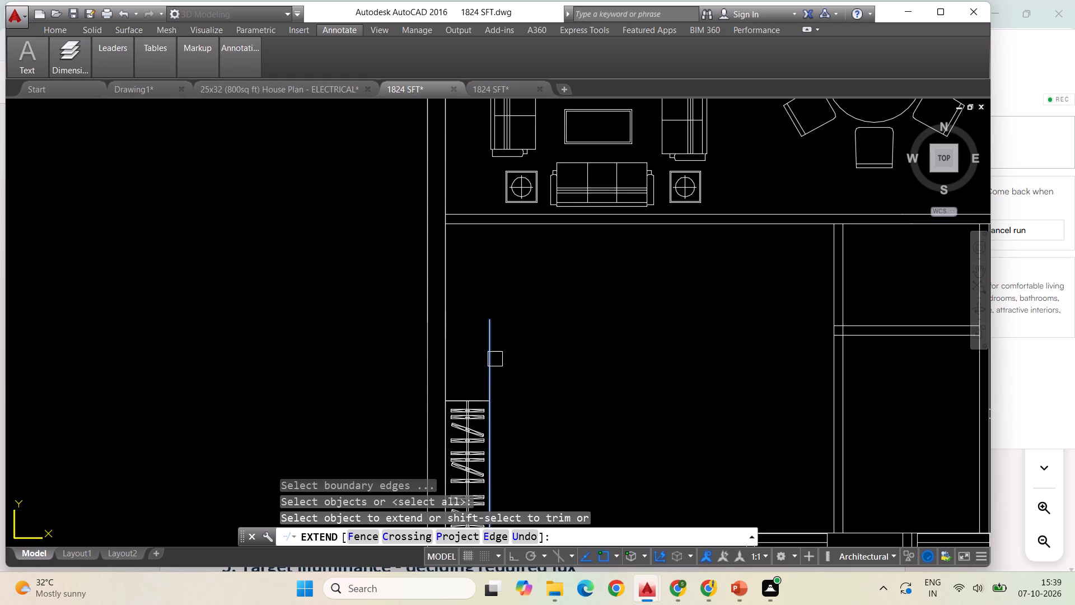
click(490, 341)
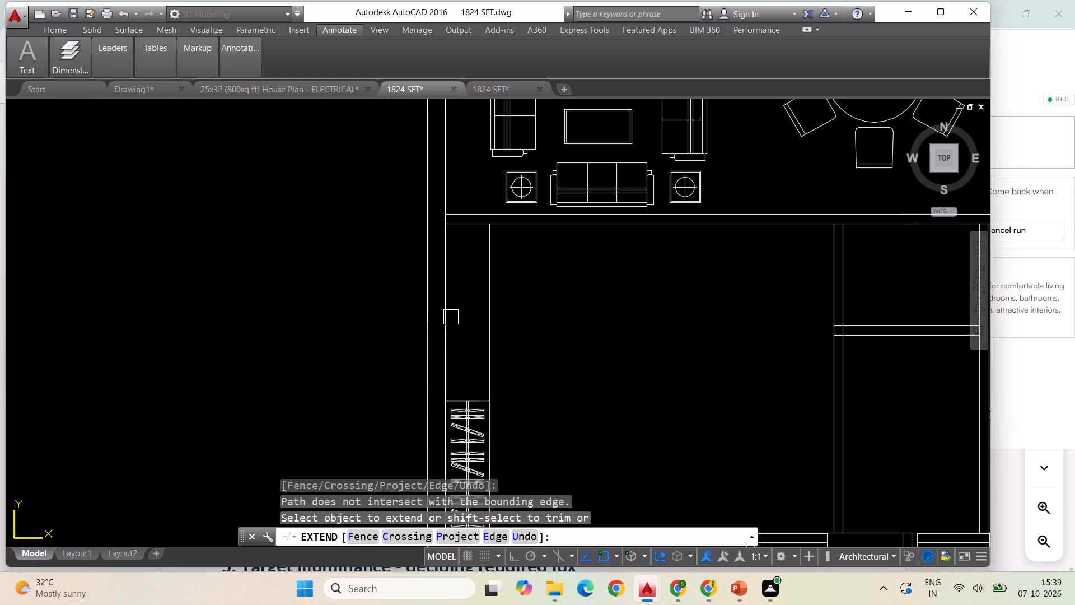
click(449, 319)
key(Escape)
key(Escape)
key(Escape)
Copy the M.Bed Room chair and its adjoining vertical line onto the midpoint of the mirrored room's matching line.
scroll(512, 290, down, 2)
scroll(562, 334, down, 1)
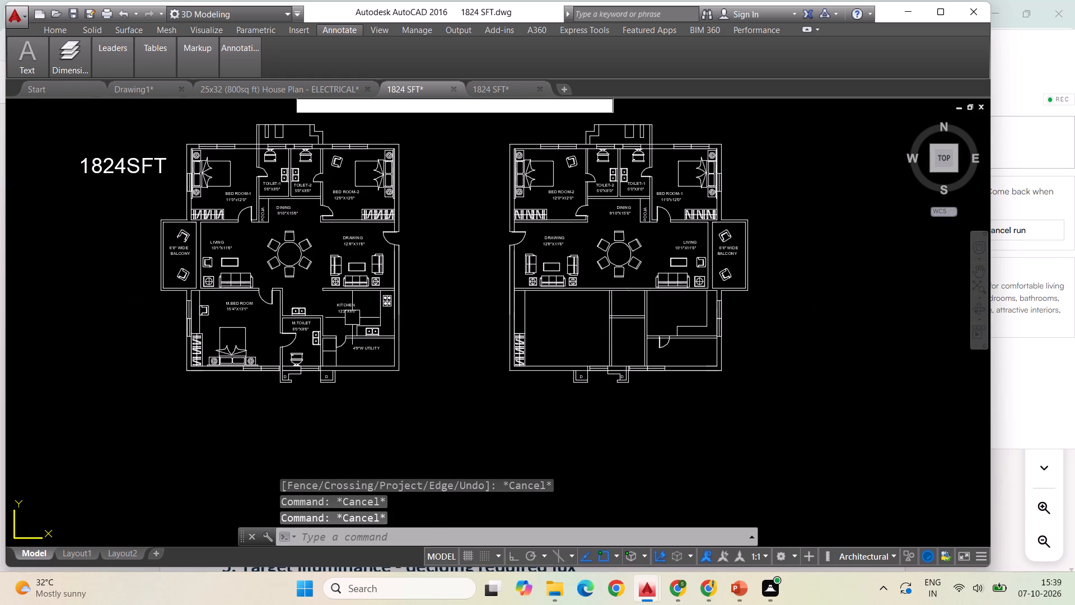
scroll(208, 311, up, 2)
click(224, 329)
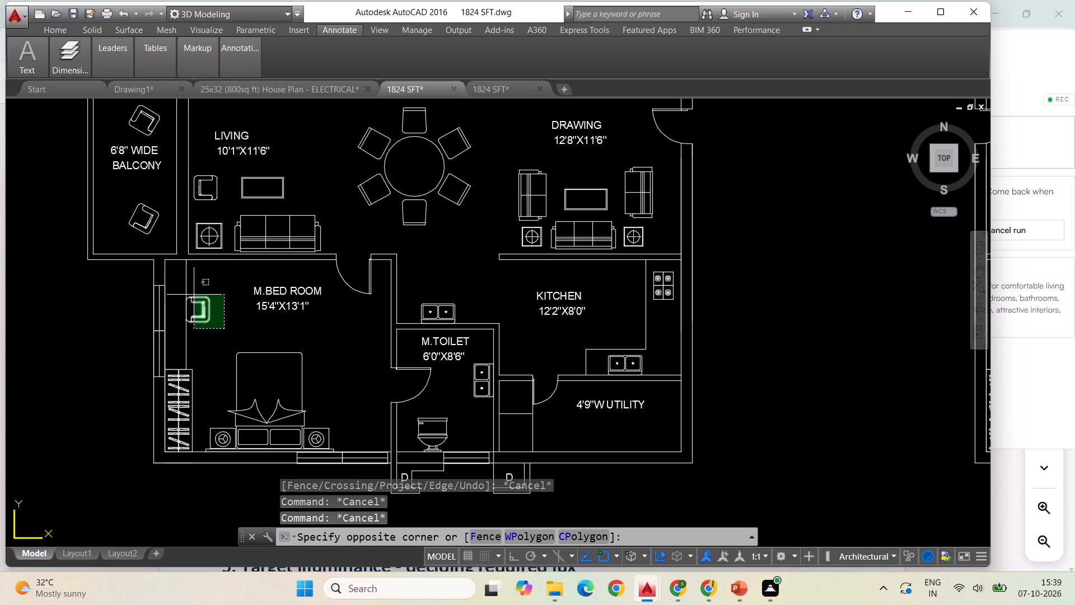
click(180, 292)
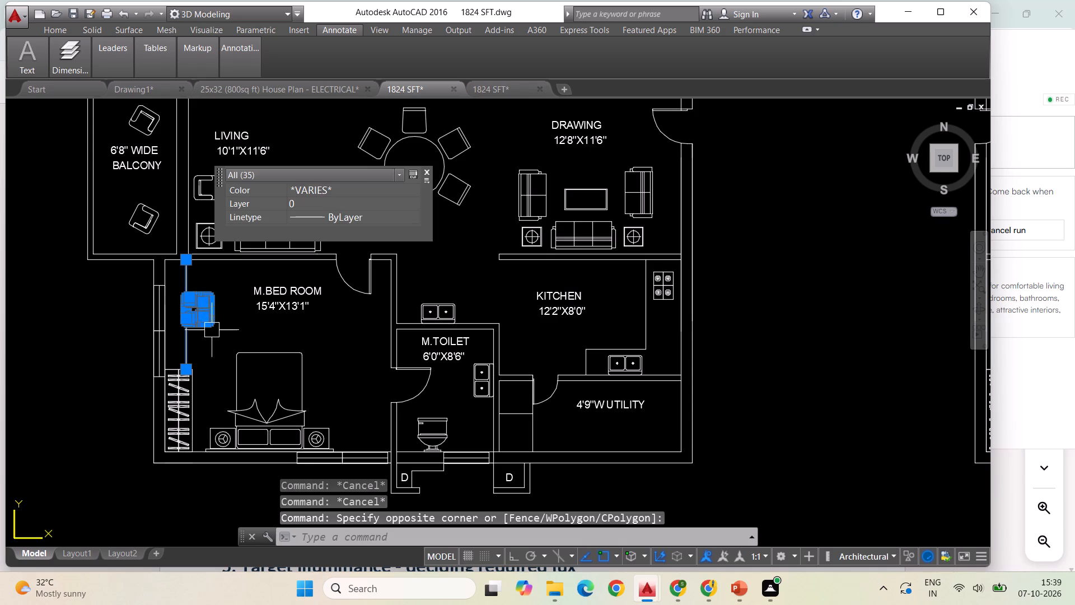
right_click(211, 336)
click(254, 146)
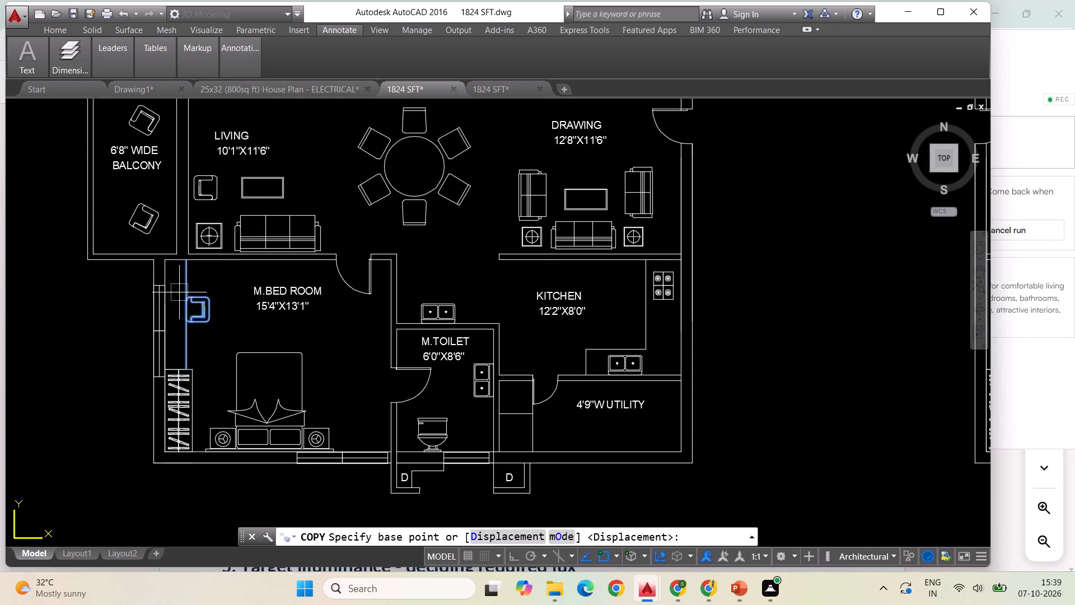
click(184, 313)
scroll(169, 343, down, 1)
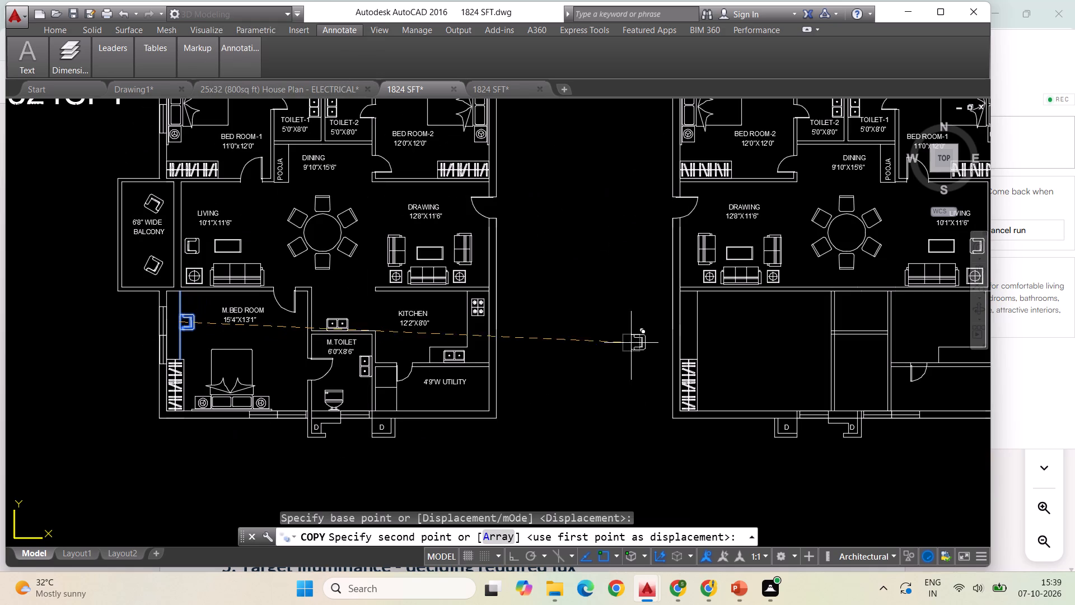
scroll(703, 329, up, 1)
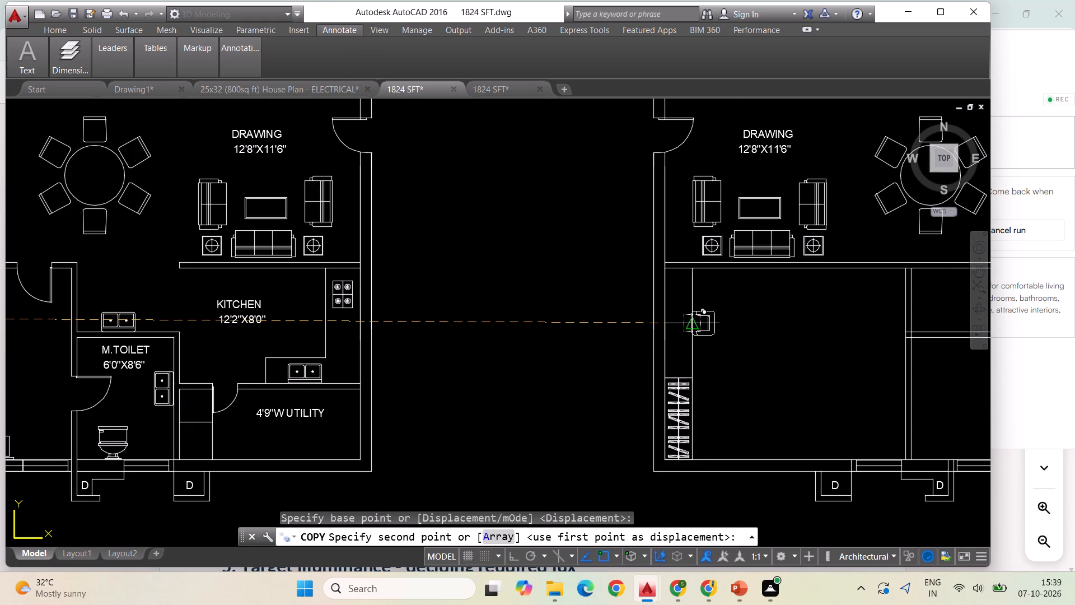
click(690, 325)
key(Escape)
Save the drawing.
scroll(580, 343, down, 1)
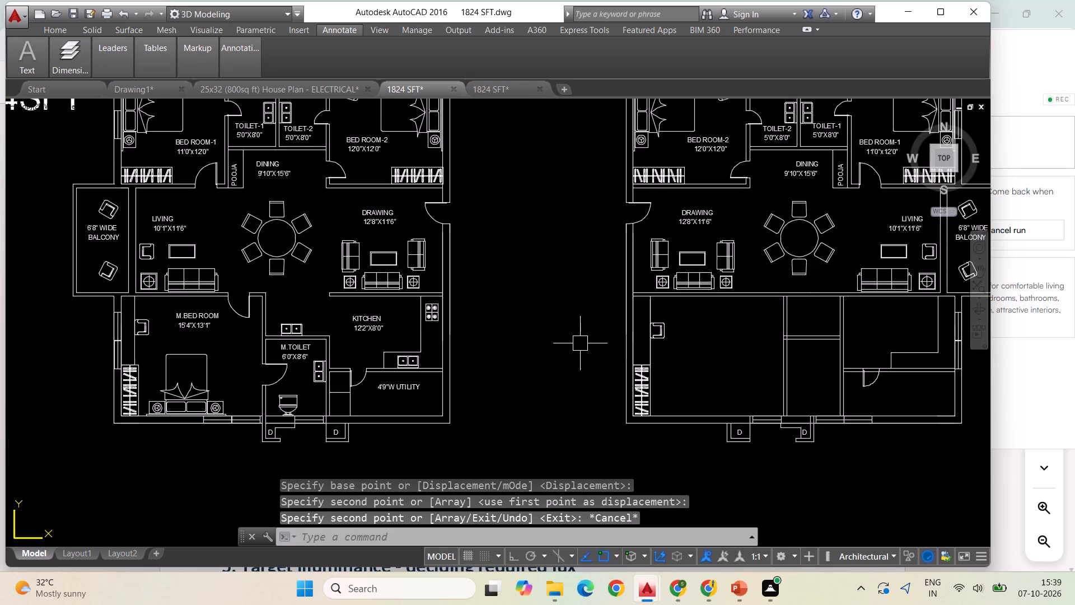
scroll(703, 353, down, 2)
key(ctrl+s)
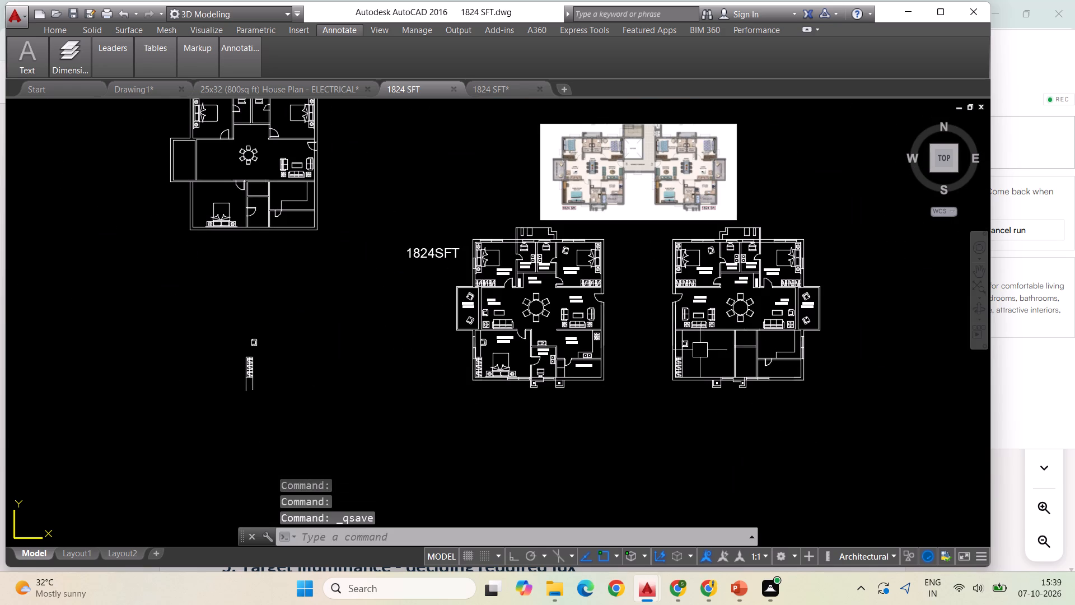